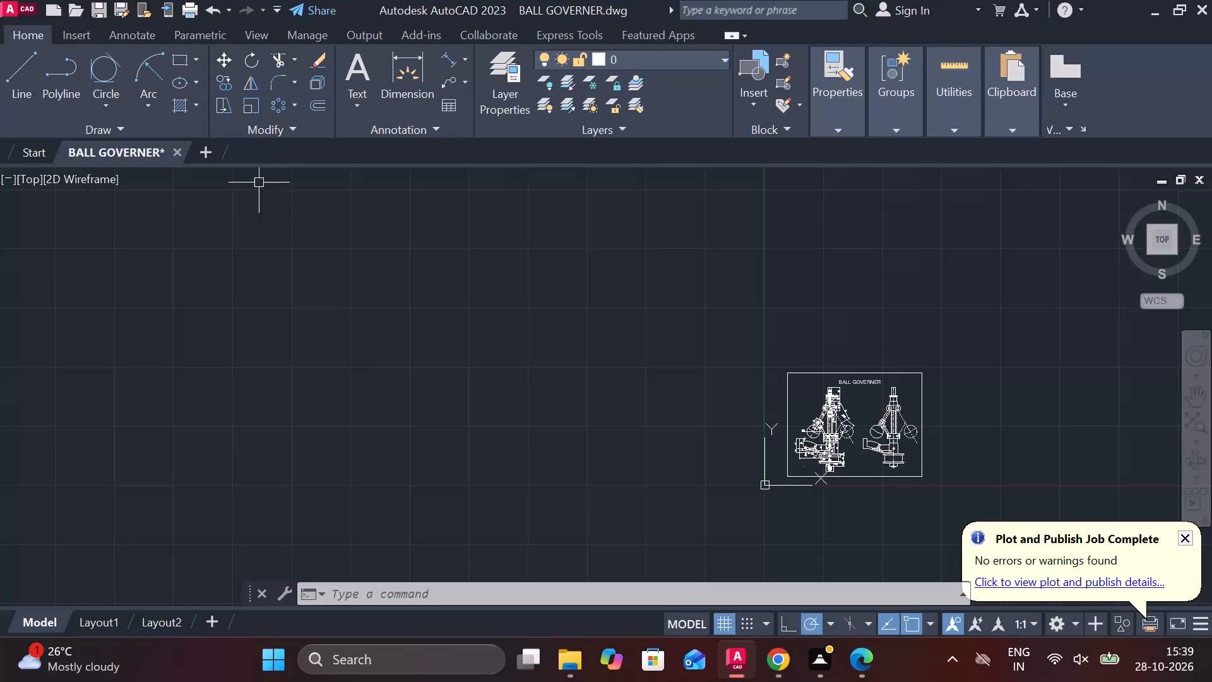
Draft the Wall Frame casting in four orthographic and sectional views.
Create a new blank drawing alongside the BALL GOVERNER drawing.
{"action": "left_click", "coordinate": [209, 150]}
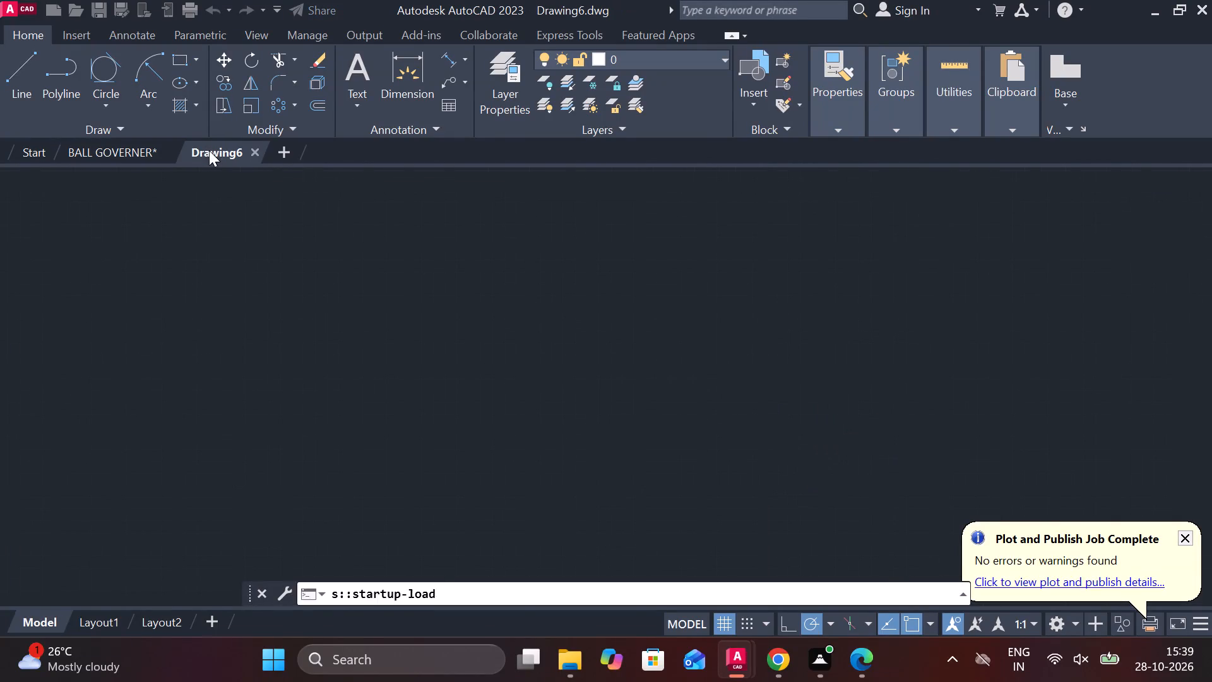
Turn on command log recording with LOGFILEON.
{"action": "type", "text": "LOG"}
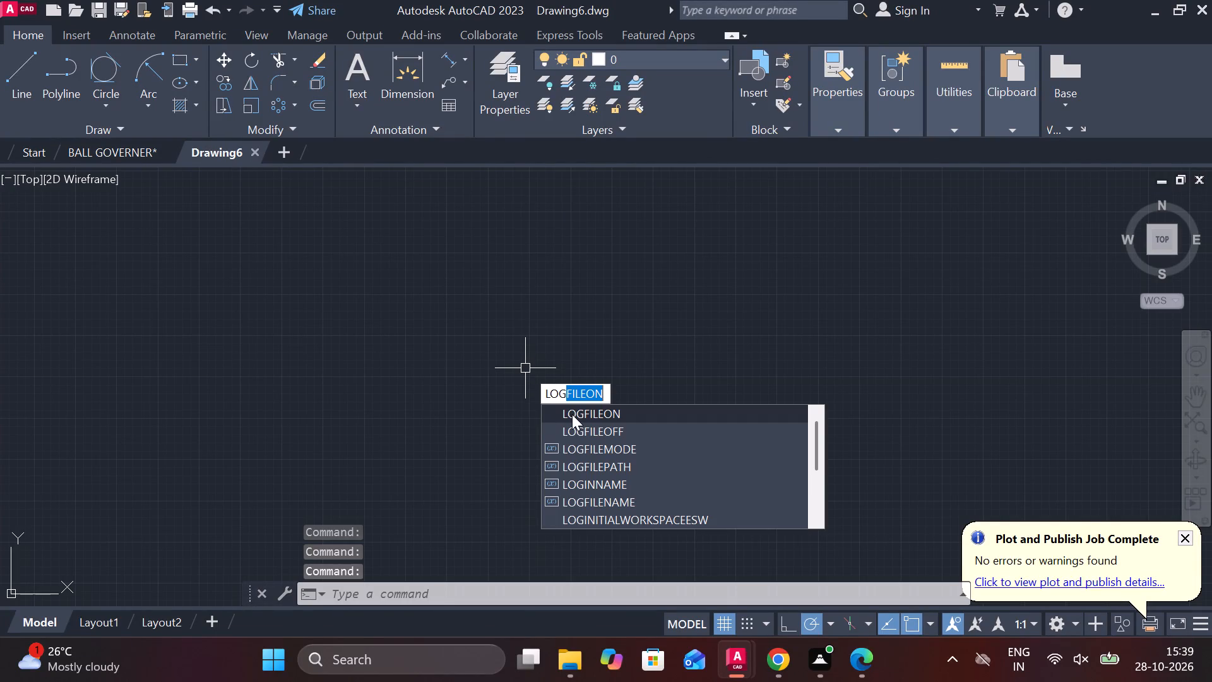
{"action": "left_click", "coordinate": [572, 414]}
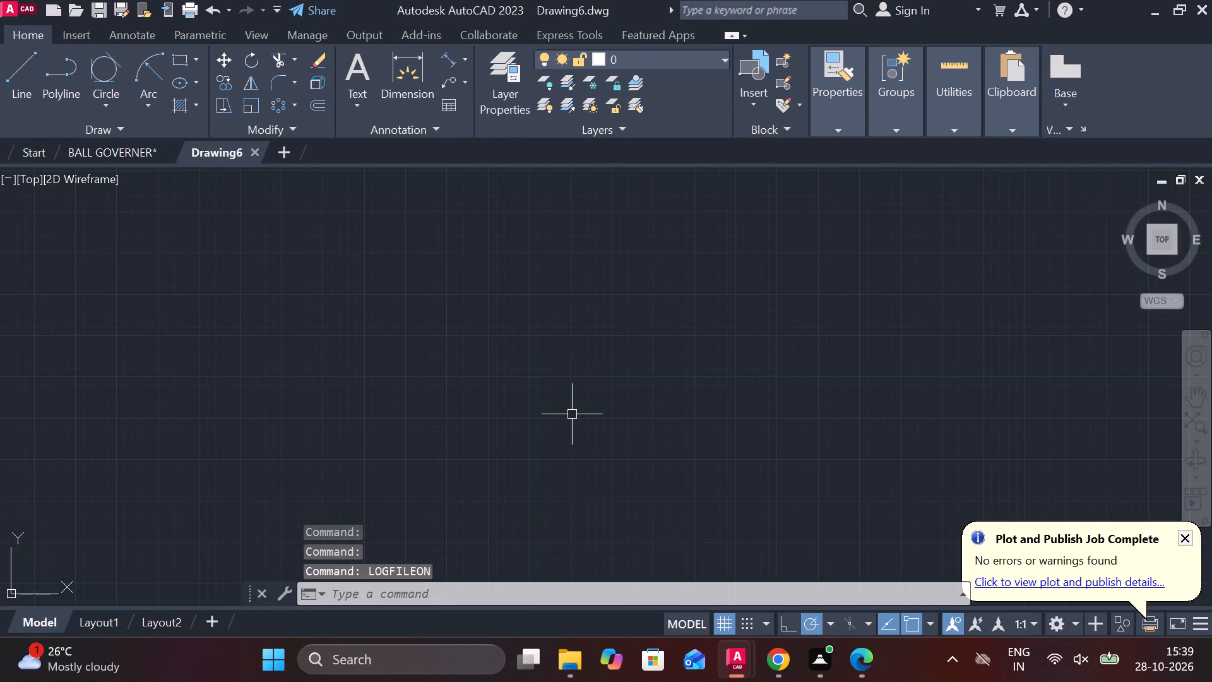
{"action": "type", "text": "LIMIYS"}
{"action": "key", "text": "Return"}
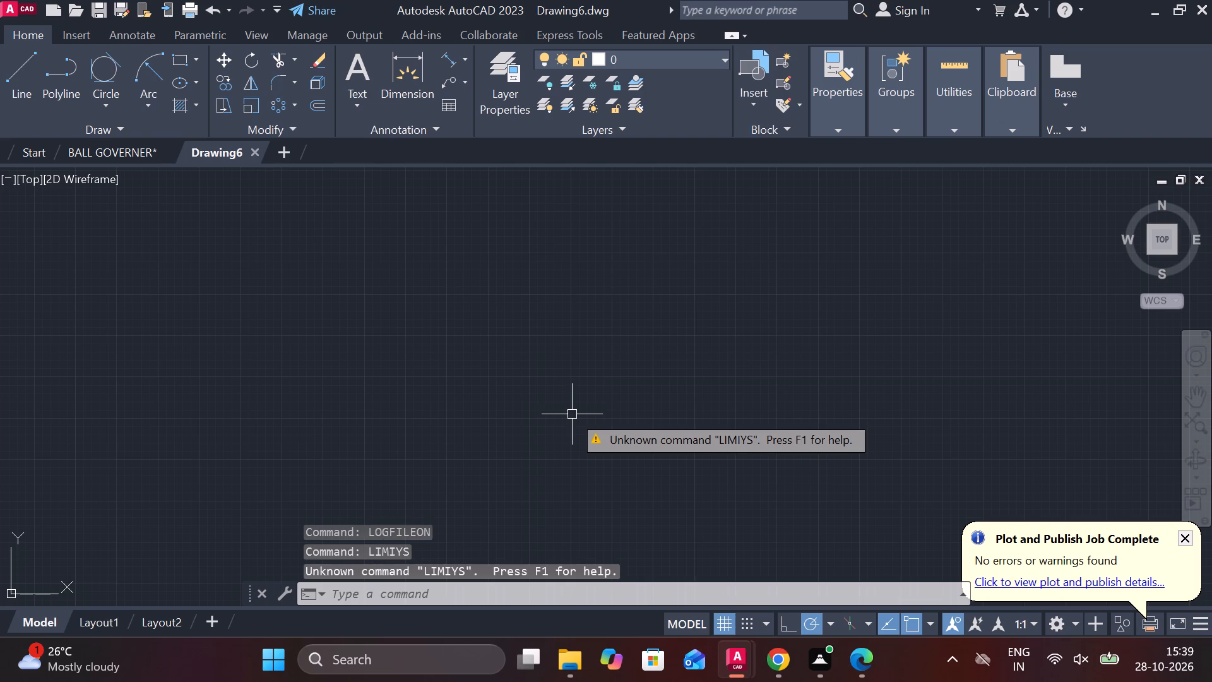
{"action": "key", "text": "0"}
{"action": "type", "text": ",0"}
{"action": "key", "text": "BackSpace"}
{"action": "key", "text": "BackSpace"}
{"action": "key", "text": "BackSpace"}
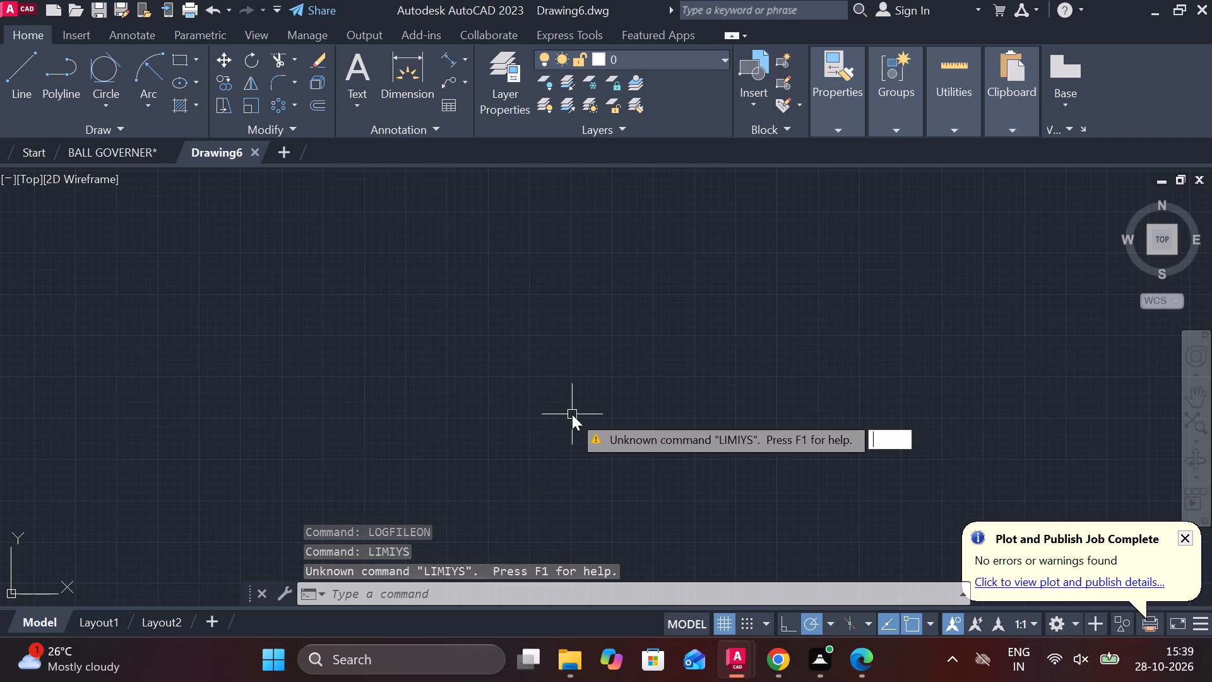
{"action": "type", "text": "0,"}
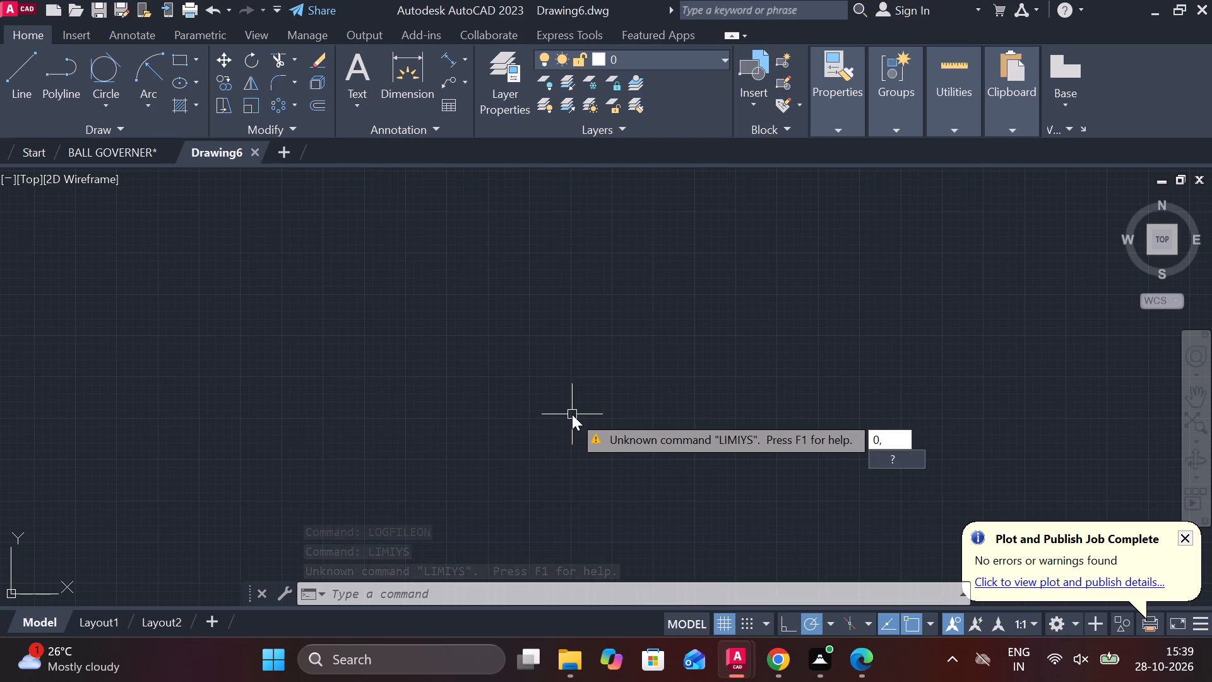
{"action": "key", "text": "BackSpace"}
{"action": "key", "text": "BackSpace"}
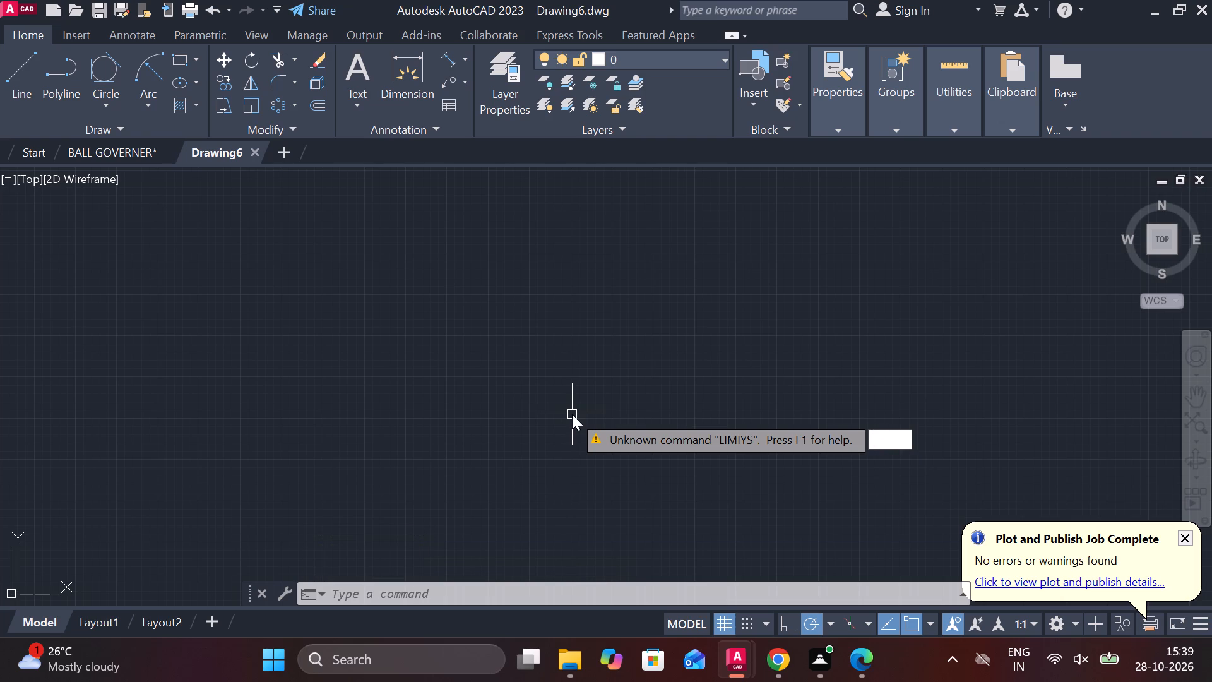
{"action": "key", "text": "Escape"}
Set the drawing limits with lower-left corner 0,0 and upper-right corner 297,210.
{"action": "type", "text": "LIMITS"}
{"action": "key", "text": "Return"}
{"action": "type", "text": "0,0"}
{"action": "key", "text": "Return"}
{"action": "type", "text": "297"}
{"action": "type", "text": ",210"}
{"action": "key", "text": "Return"}
{"action": "key", "text": "z"}
{"action": "key", "text": "Return"}
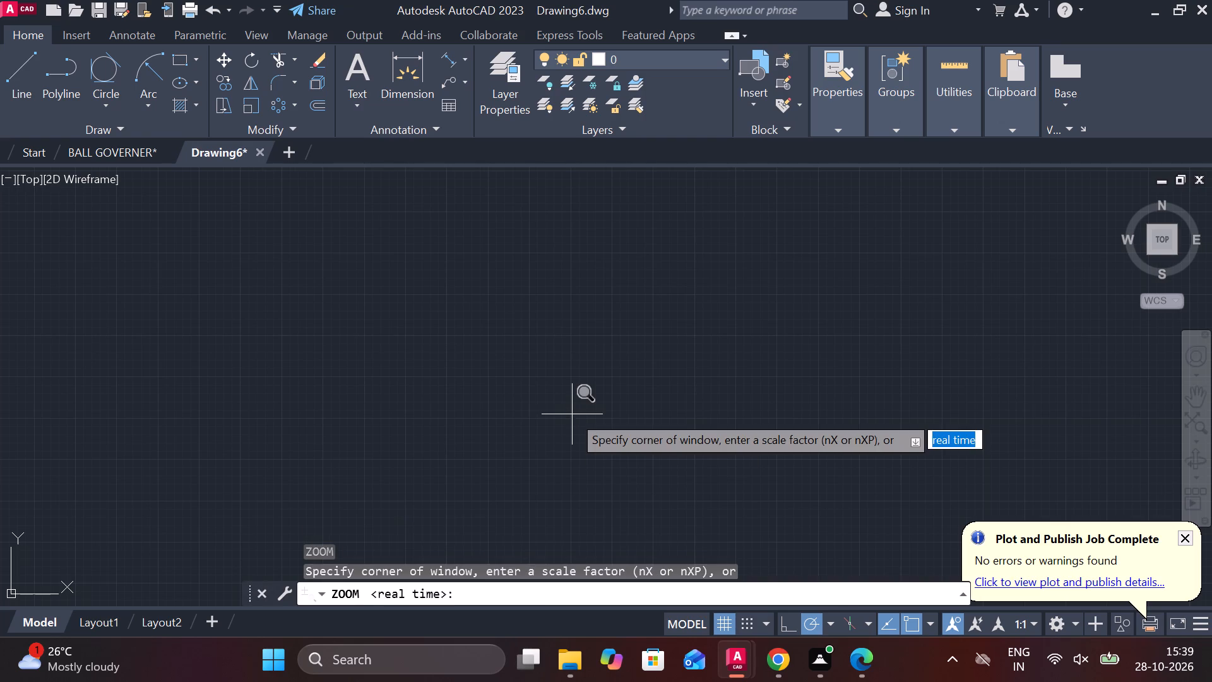
{"action": "key", "text": "e"}
{"action": "key", "text": "Return"}
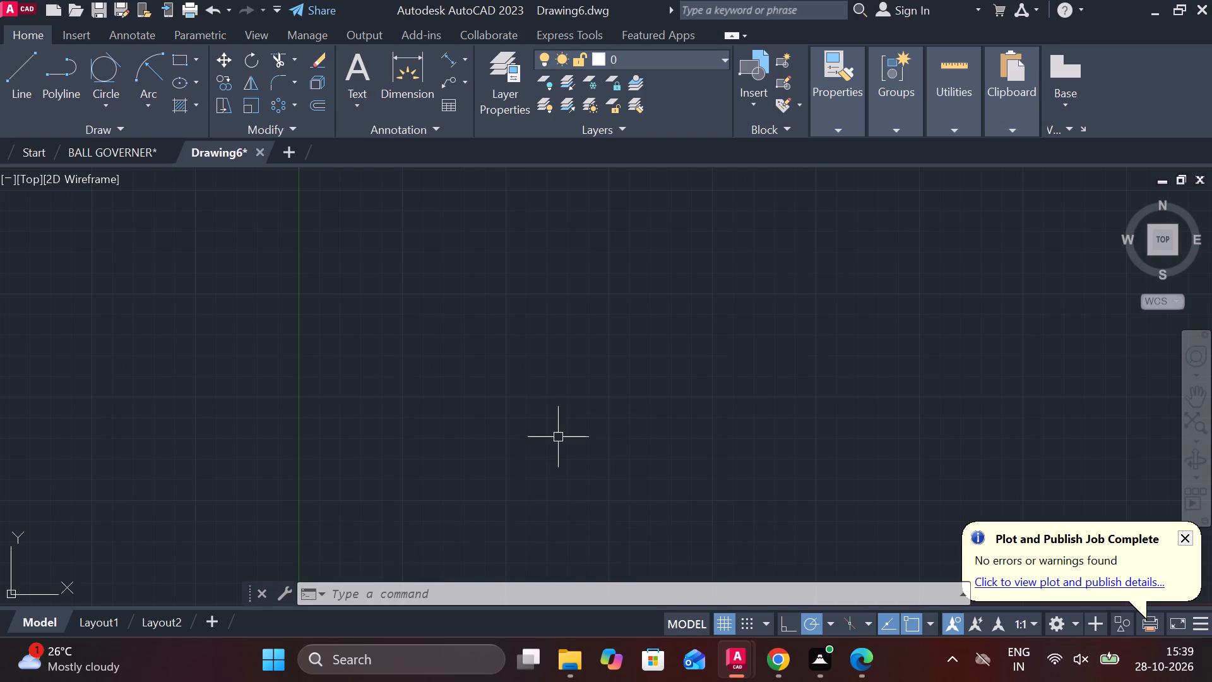
{"action": "key", "text": "Escape"}
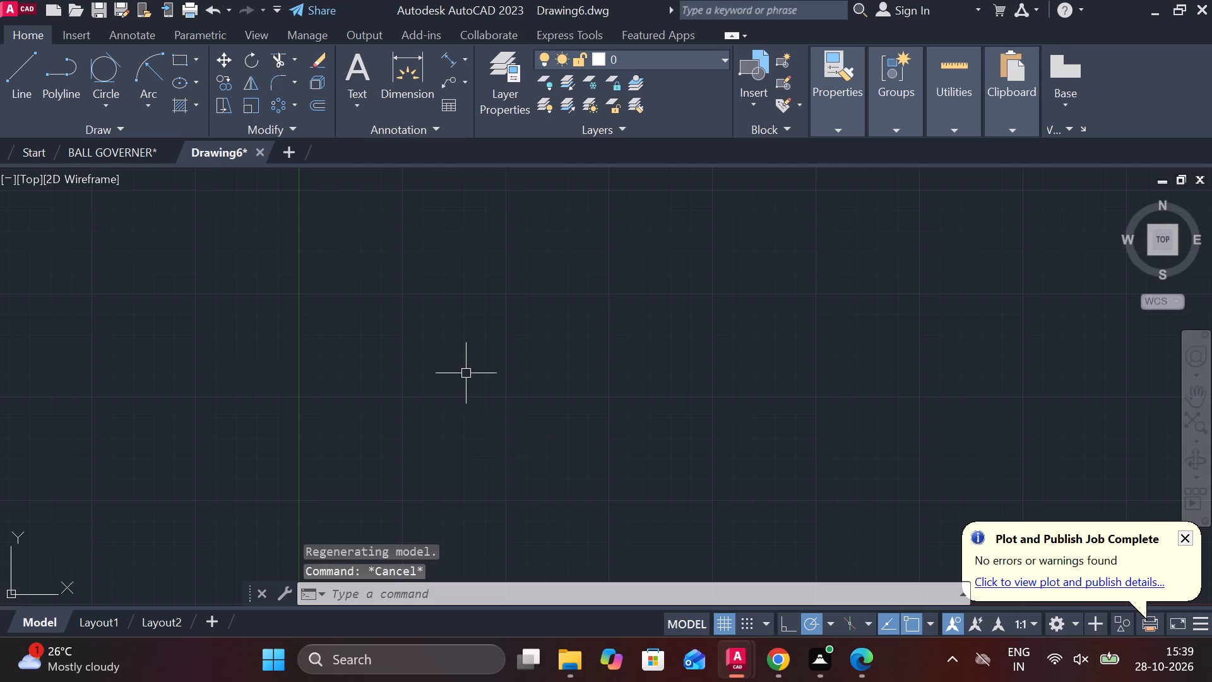
Draw a closed rectangle 410 wide and 85 high with the Line command, starting at its upper-left corner.
{"action": "key", "text": "l"}
{"action": "key", "text": "Return"}
{"action": "left_click", "coordinate": [443, 374]}
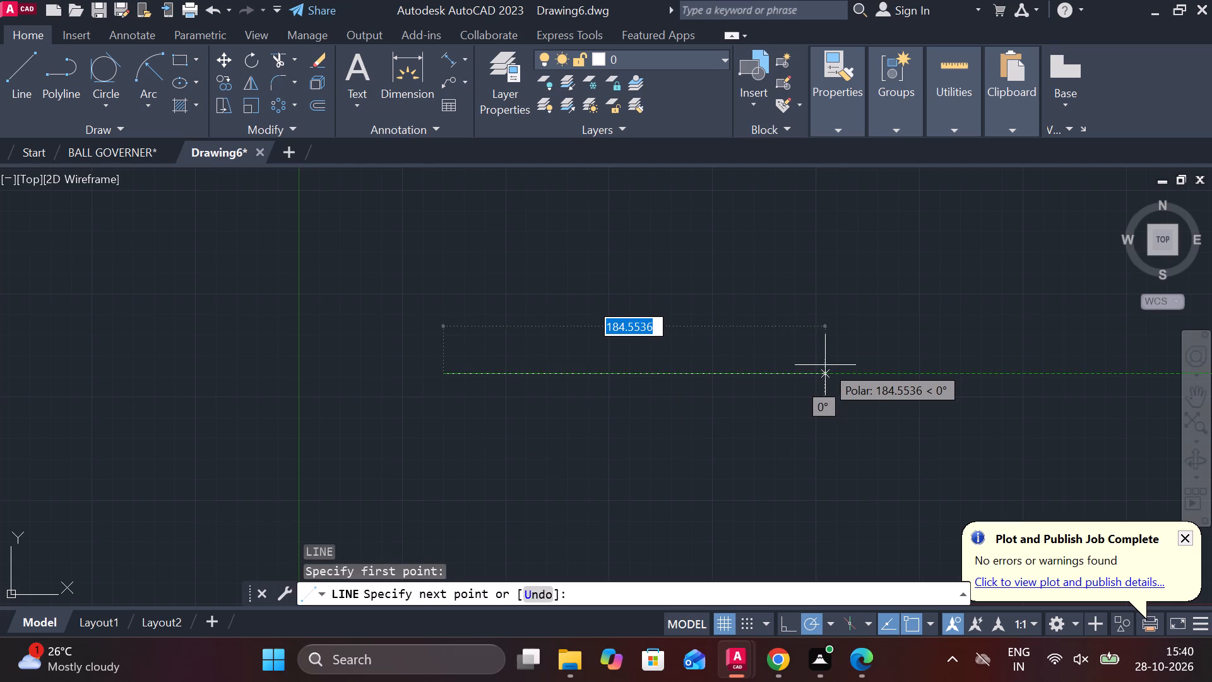
{"action": "type", "text": "410"}
{"action": "key", "text": "Return"}
{"action": "middle_click_drag", "start_coordinate": [908, 426], "coordinate": [764, 397]}
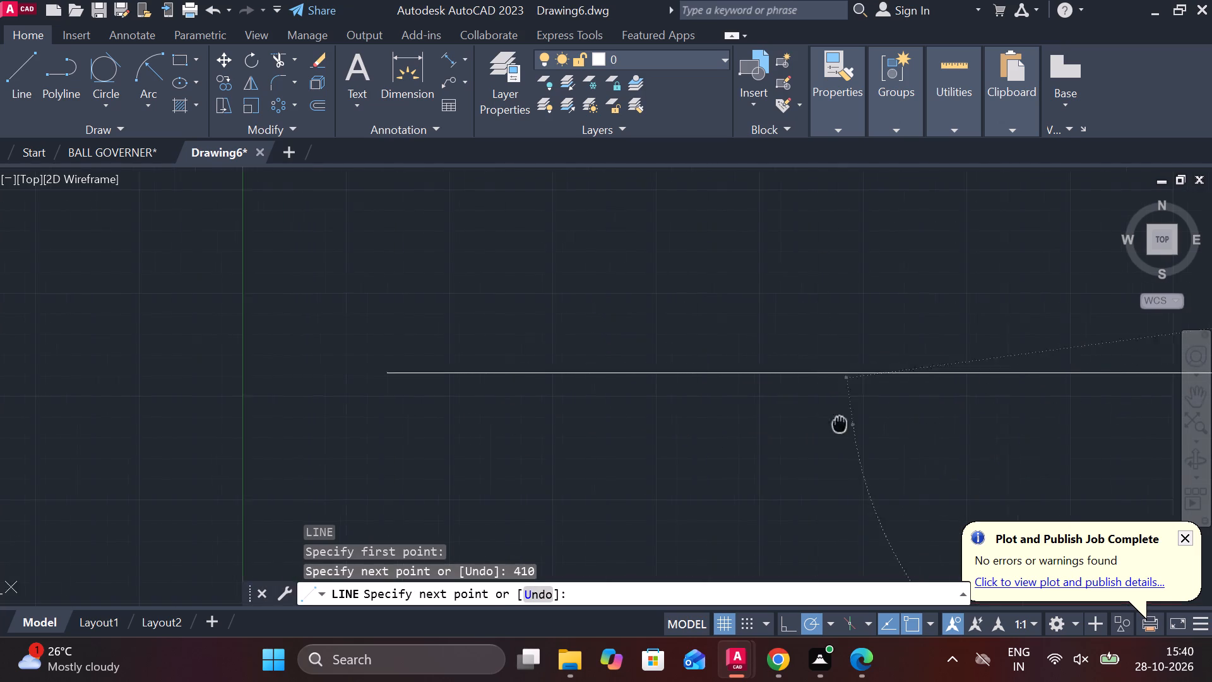
{"action": "middle_click_drag", "start_coordinate": [764, 397], "coordinate": [645, 368]}
{"action": "scroll", "coordinate": [633, 368], "scroll_direction": "down", "scroll_amount": 3}
{"action": "scroll", "coordinate": [733, 405], "scroll_direction": "up", "scroll_amount": 3}
{"action": "middle_click_drag", "start_coordinate": [706, 310], "coordinate": [727, 376]}
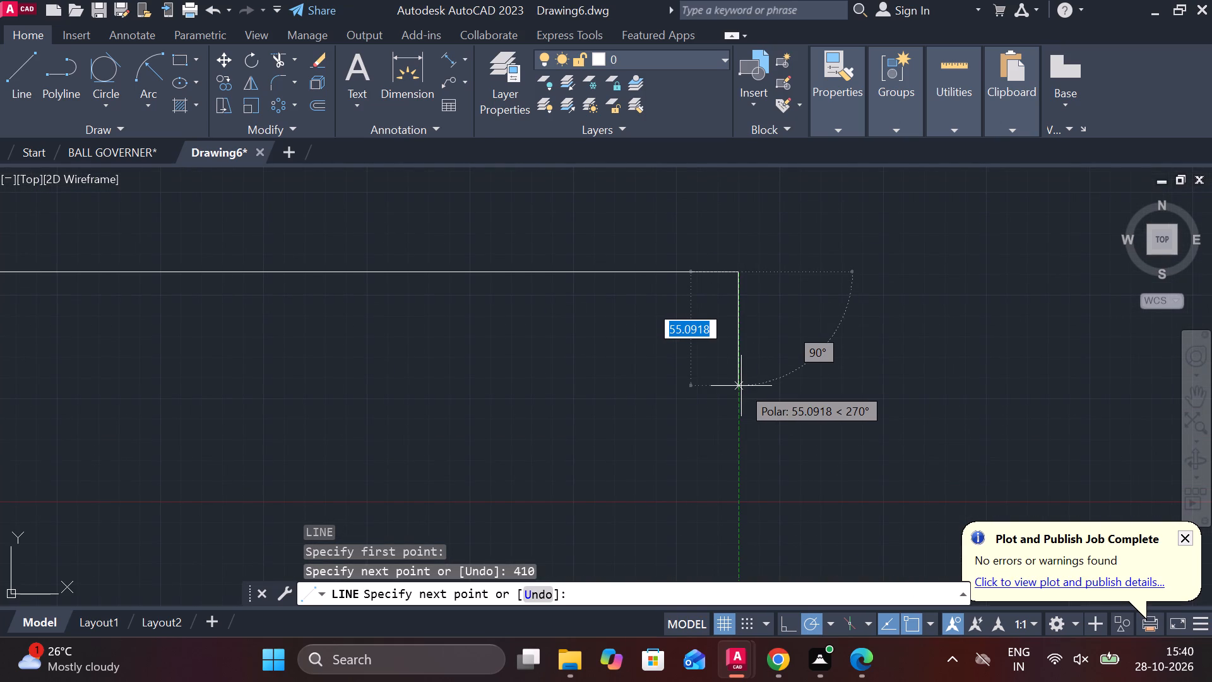
{"action": "type", "text": "85"}
{"action": "key", "text": "space"}
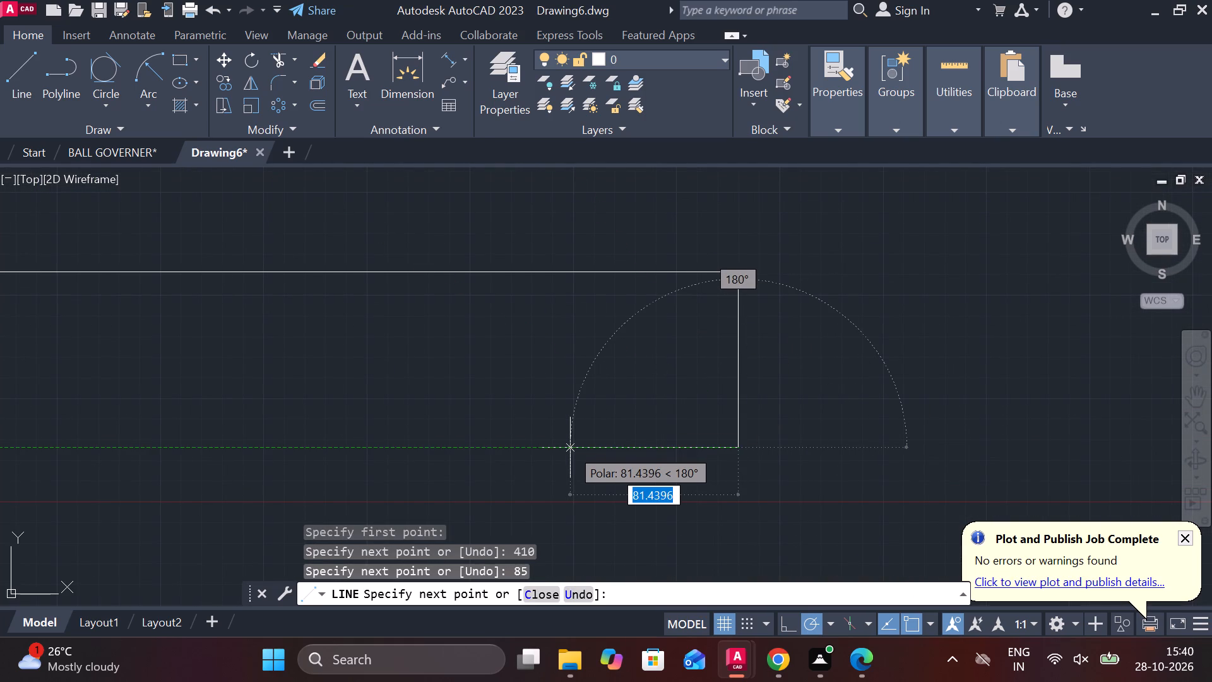
{"action": "type", "text": "410"}
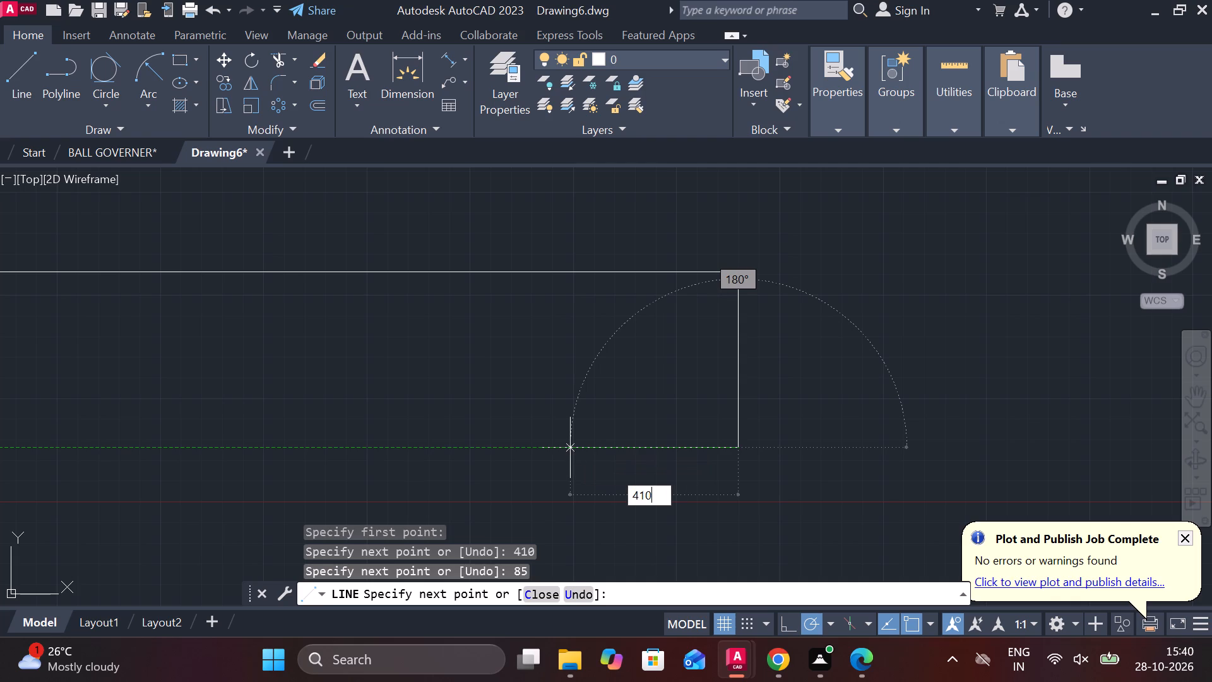
{"action": "key", "text": "Return"}
{"action": "scroll", "coordinate": [570, 448], "scroll_direction": "down", "scroll_amount": 2}
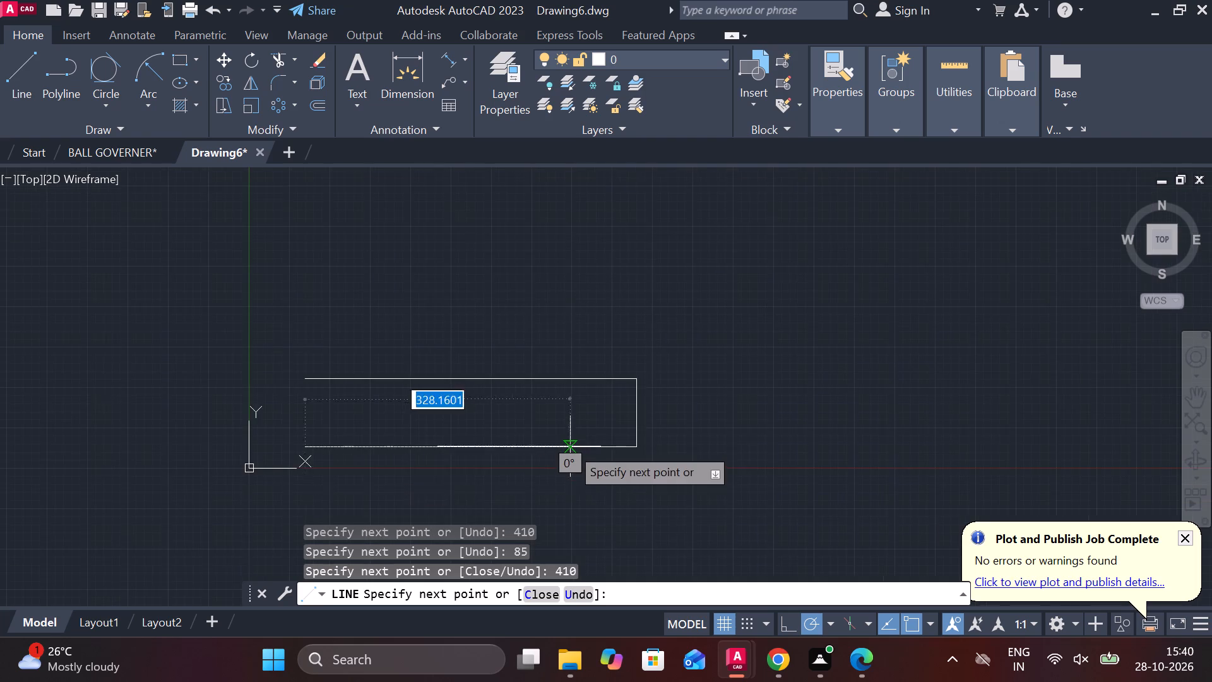
{"action": "middle_click_drag", "start_coordinate": [585, 448], "coordinate": [627, 453]}
{"action": "scroll", "coordinate": [276, 388], "scroll_direction": "up", "scroll_amount": 3}
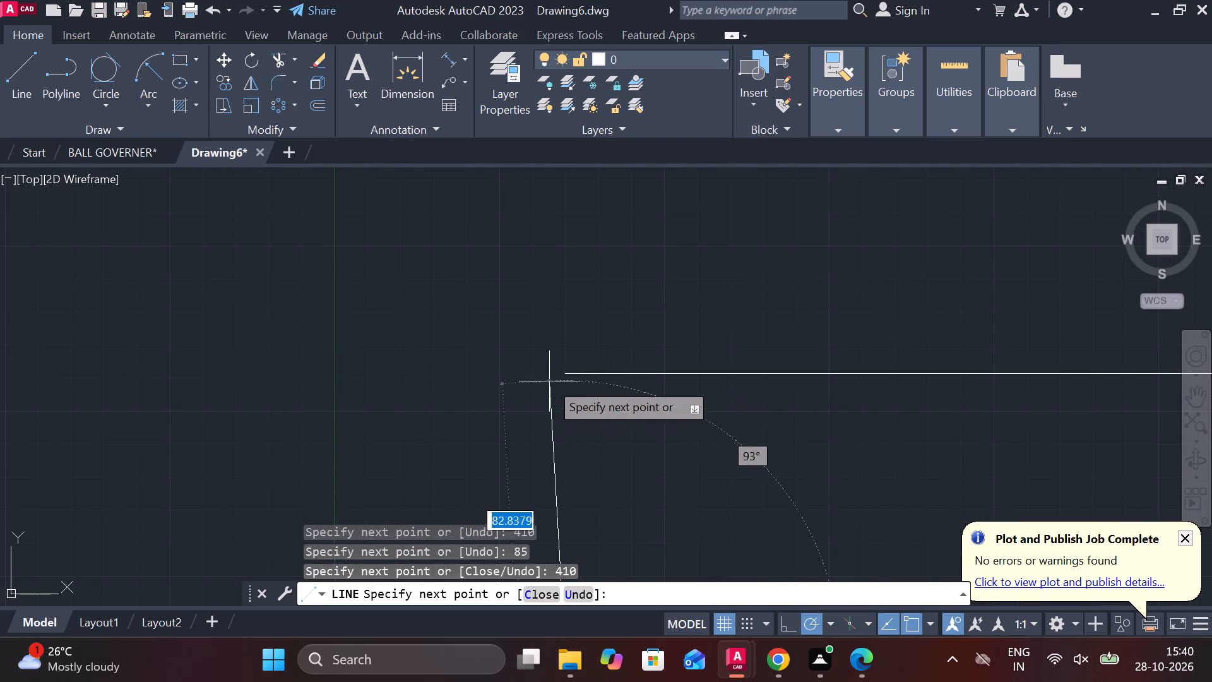
{"action": "left_click", "coordinate": [566, 371]}
{"action": "scroll", "coordinate": [566, 371], "scroll_direction": "down", "scroll_amount": 3}
{"action": "middle_click_drag", "start_coordinate": [595, 405], "coordinate": [490, 365]}
{"action": "scroll", "coordinate": [503, 354], "scroll_direction": "up", "scroll_amount": 2}
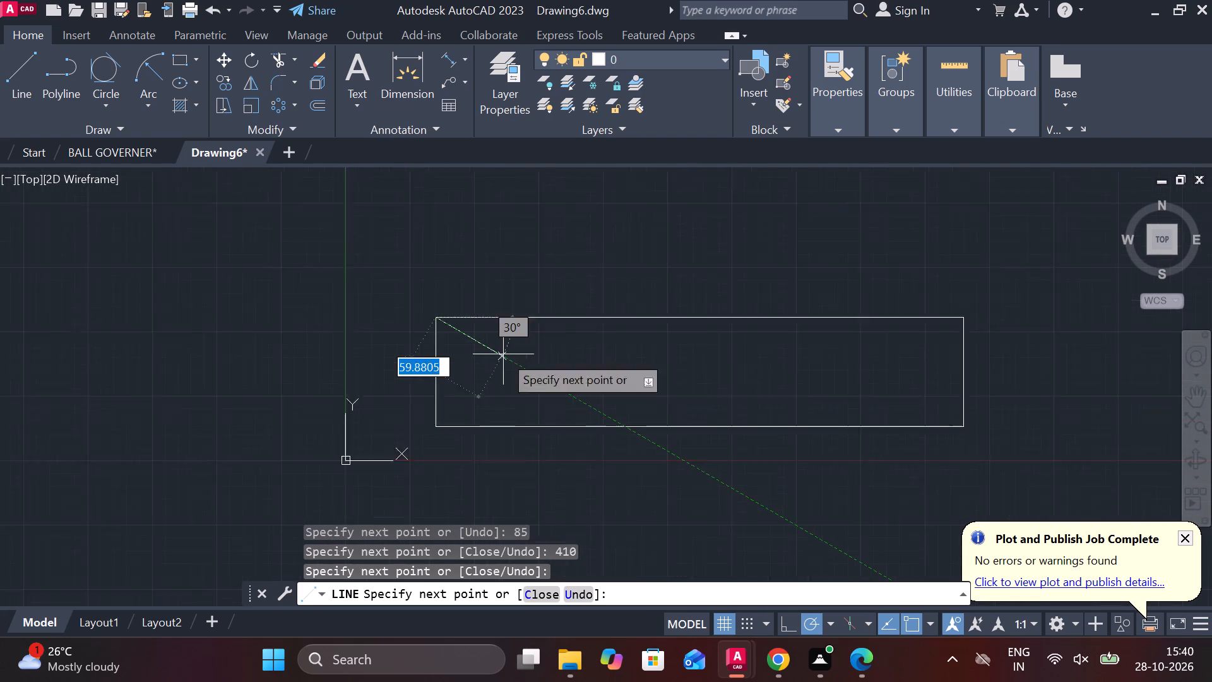
{"action": "key", "text": "Escape"}
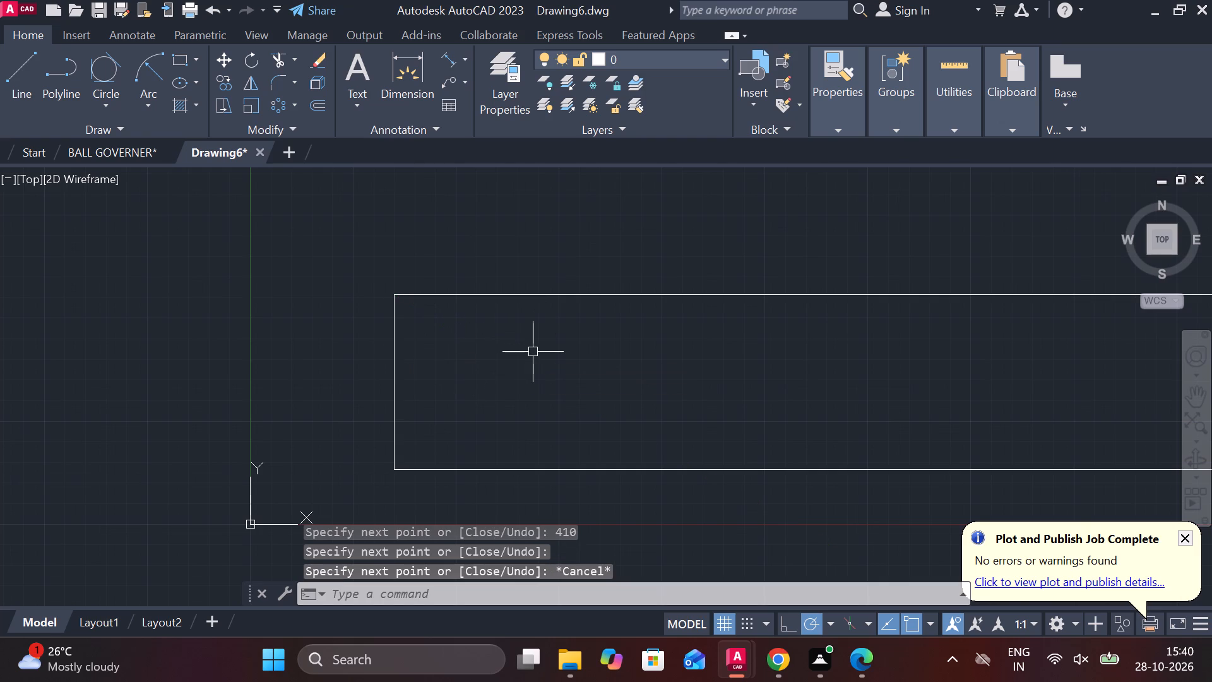
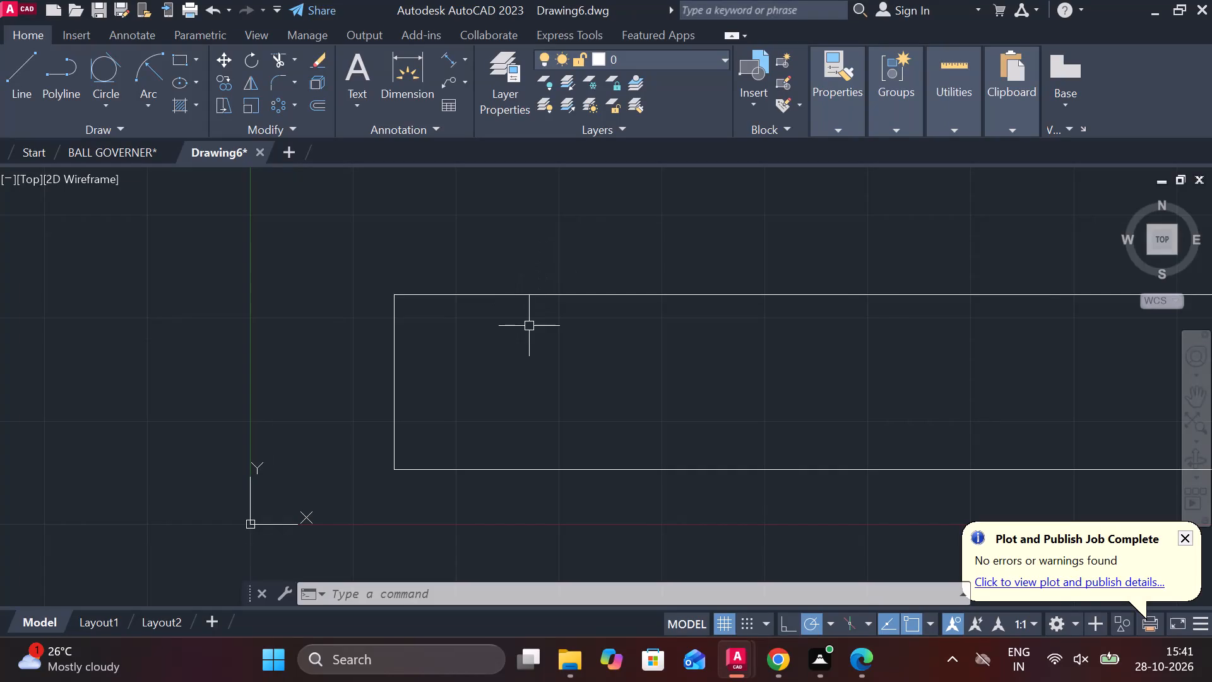
Join the four lines of the 410 by 85 rectangle into a single polyline.
{"action": "key", "text": "Escape"}
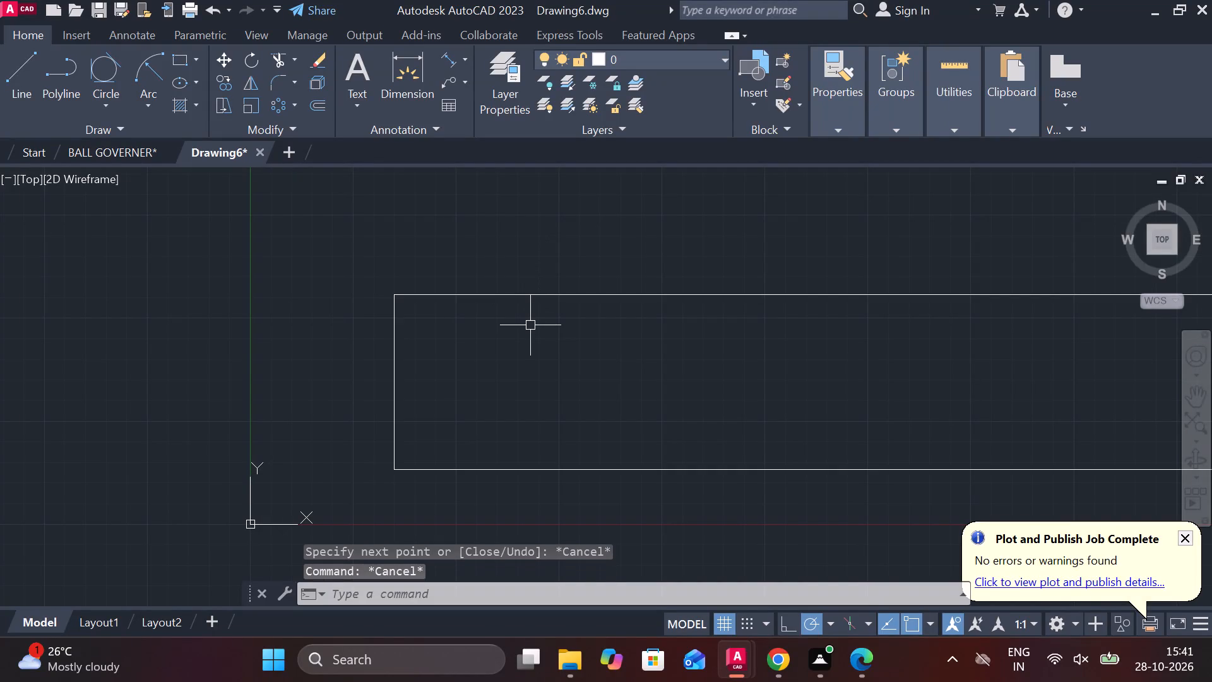
{"action": "middle_click_drag", "start_coordinate": [514, 326], "coordinate": [381, 280]}
{"action": "scroll", "coordinate": [400, 280], "scroll_direction": "down", "scroll_amount": 1}
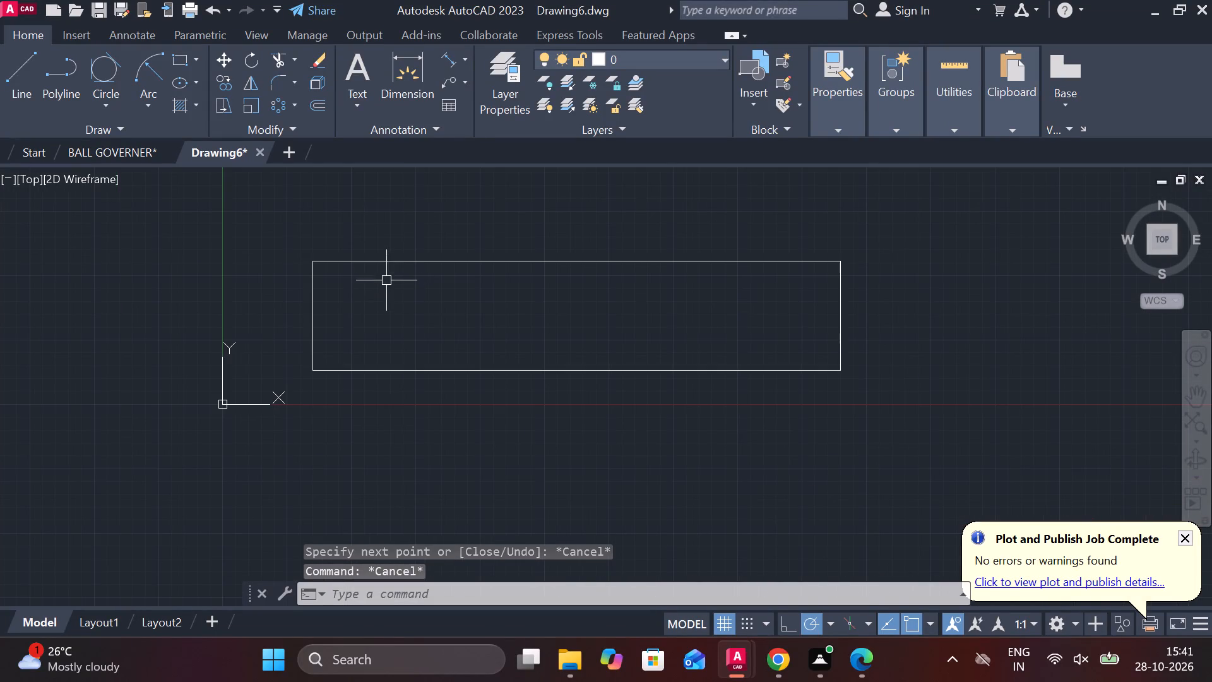
{"action": "left_click_drag", "start_coordinate": [946, 397], "coordinate": [924, 388]}
{"action": "left_click", "coordinate": [197, 206]}
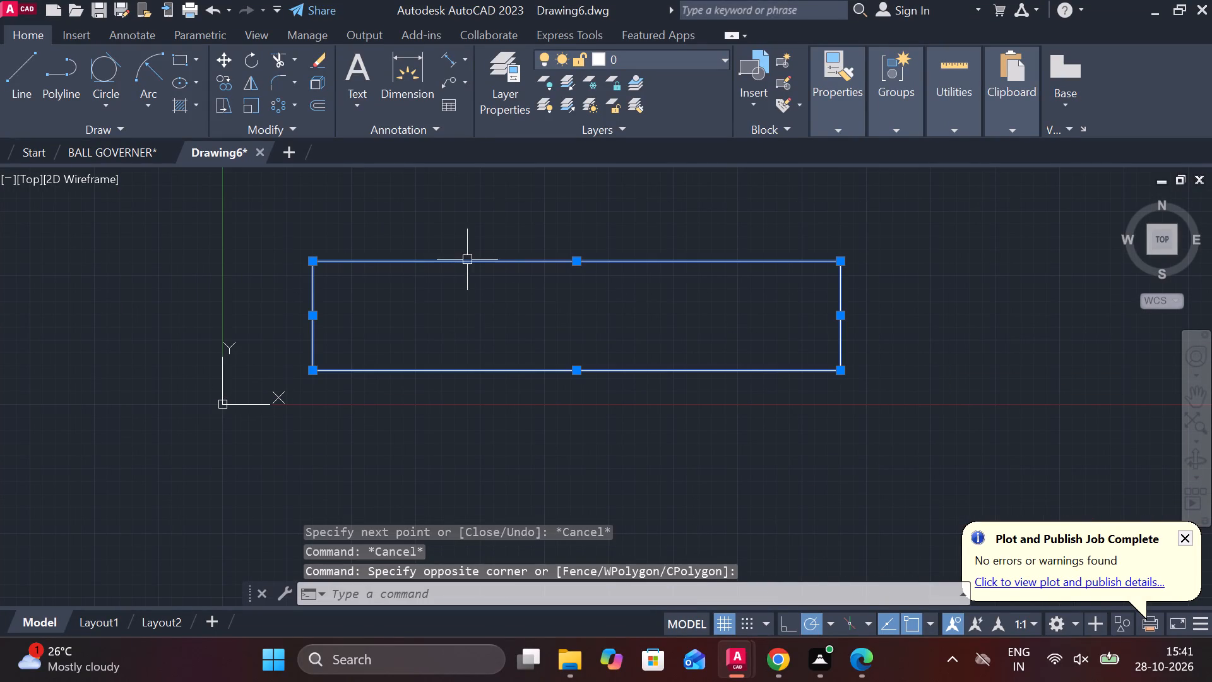
{"action": "key", "text": "j"}
{"action": "key", "text": "Return"}
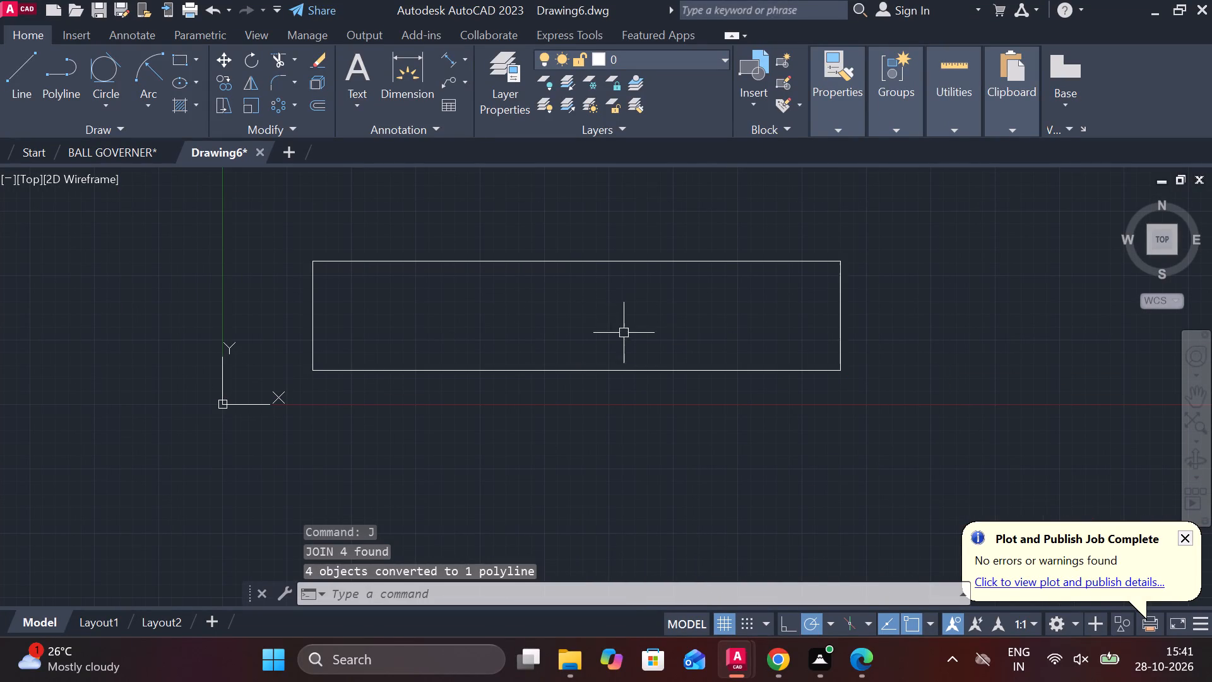
{"action": "left_click", "coordinate": [624, 368]}
{"action": "key", "text": "Escape"}
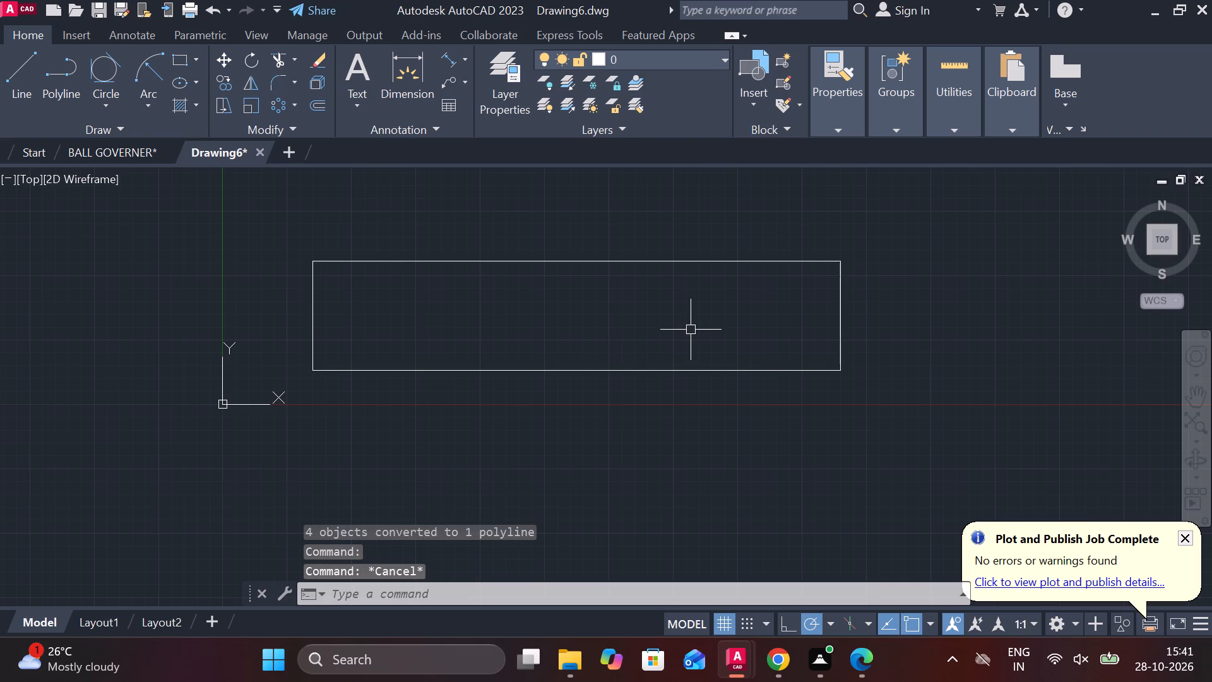
Fillet all corners of the rectangle at once with radius 10, using the Polyline option.
{"action": "type", "text": "F"}
{"action": "key", "text": "space"}
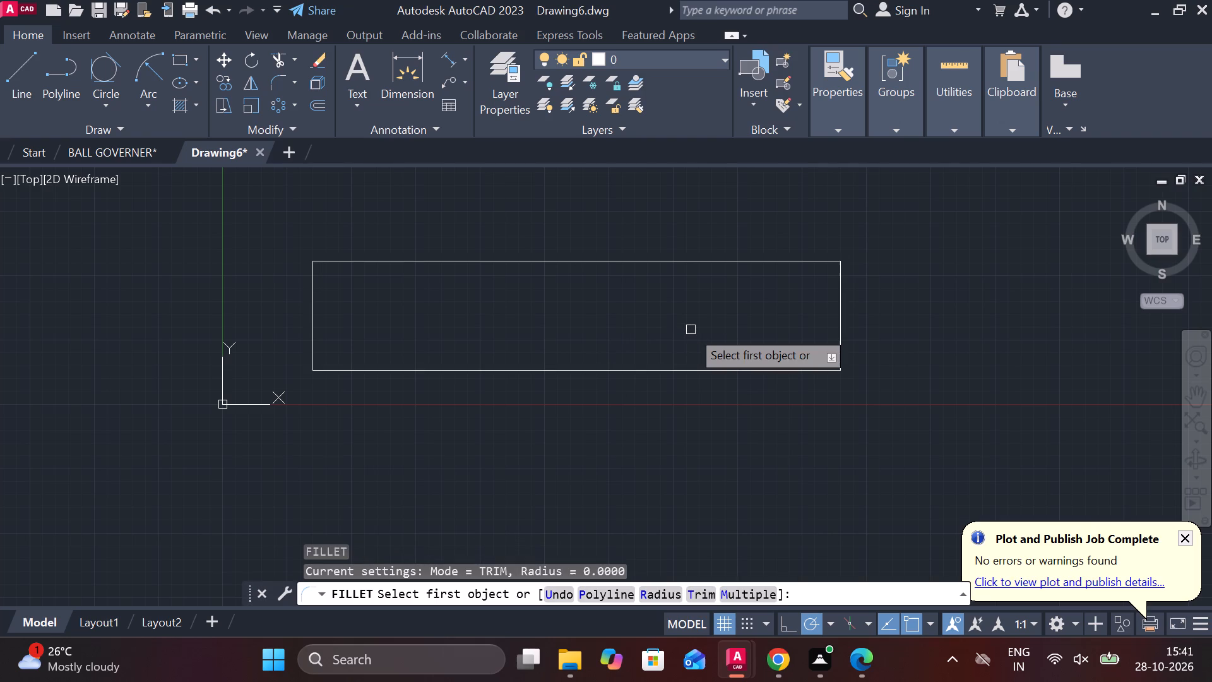
{"action": "key", "text": "r"}
{"action": "key", "text": "Return"}
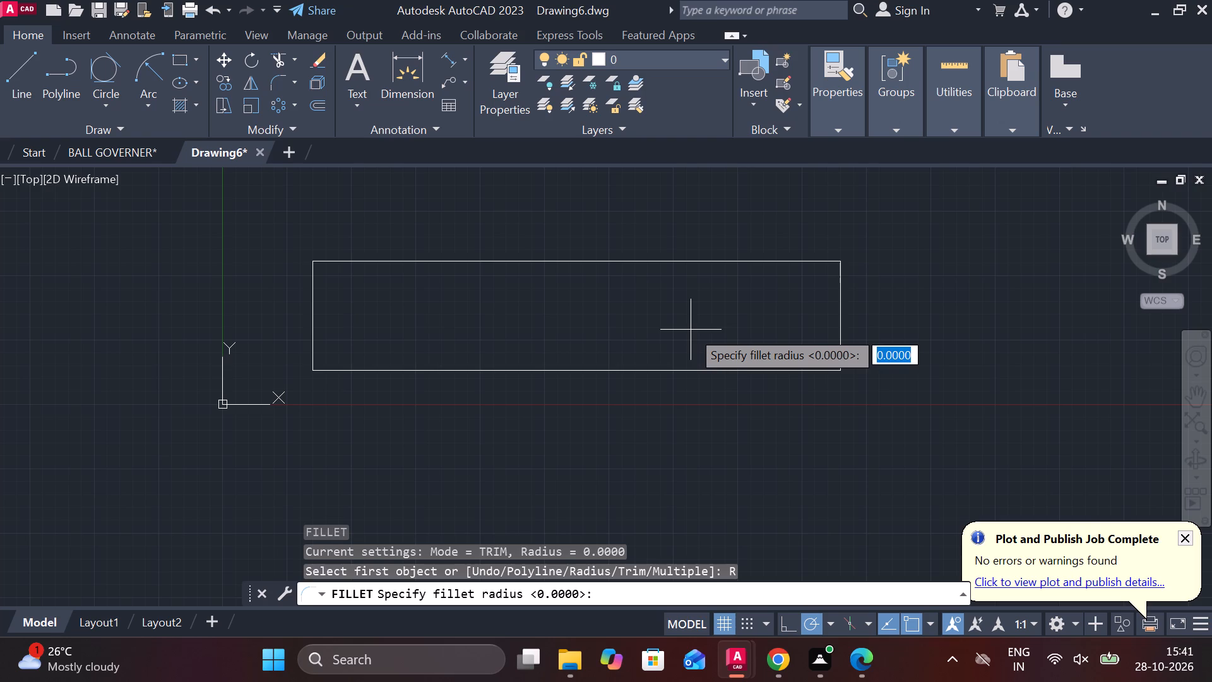
{"action": "type", "text": "10"}
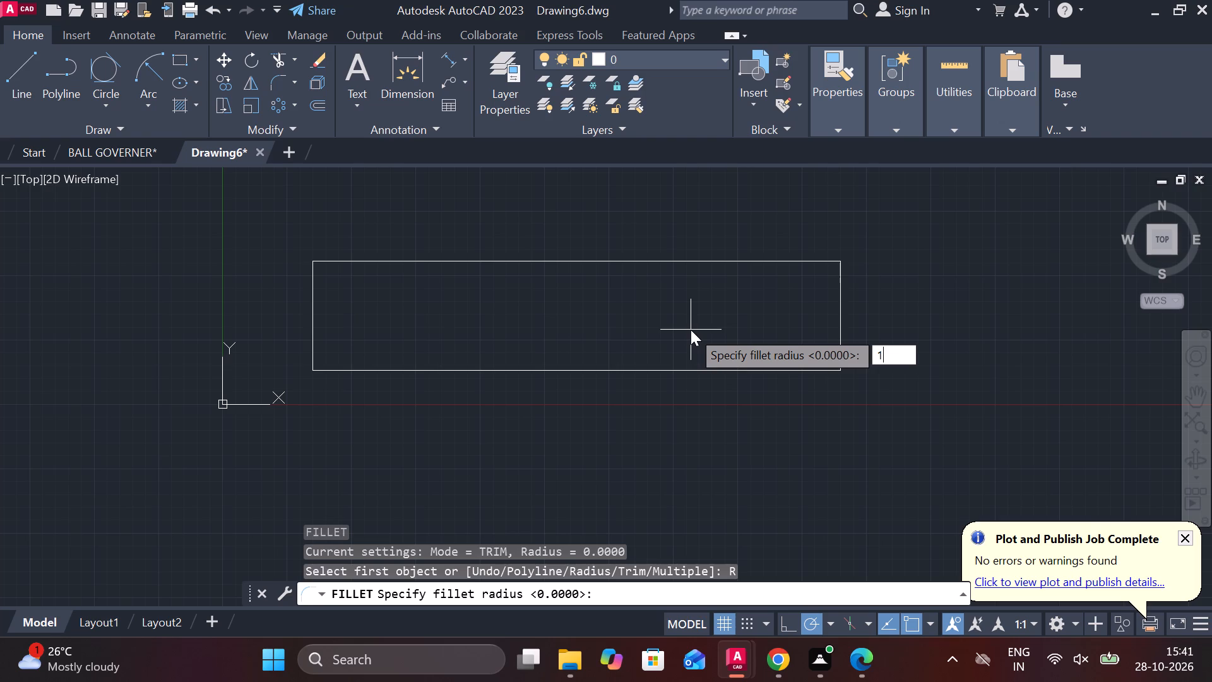
{"action": "key", "text": "Return"}
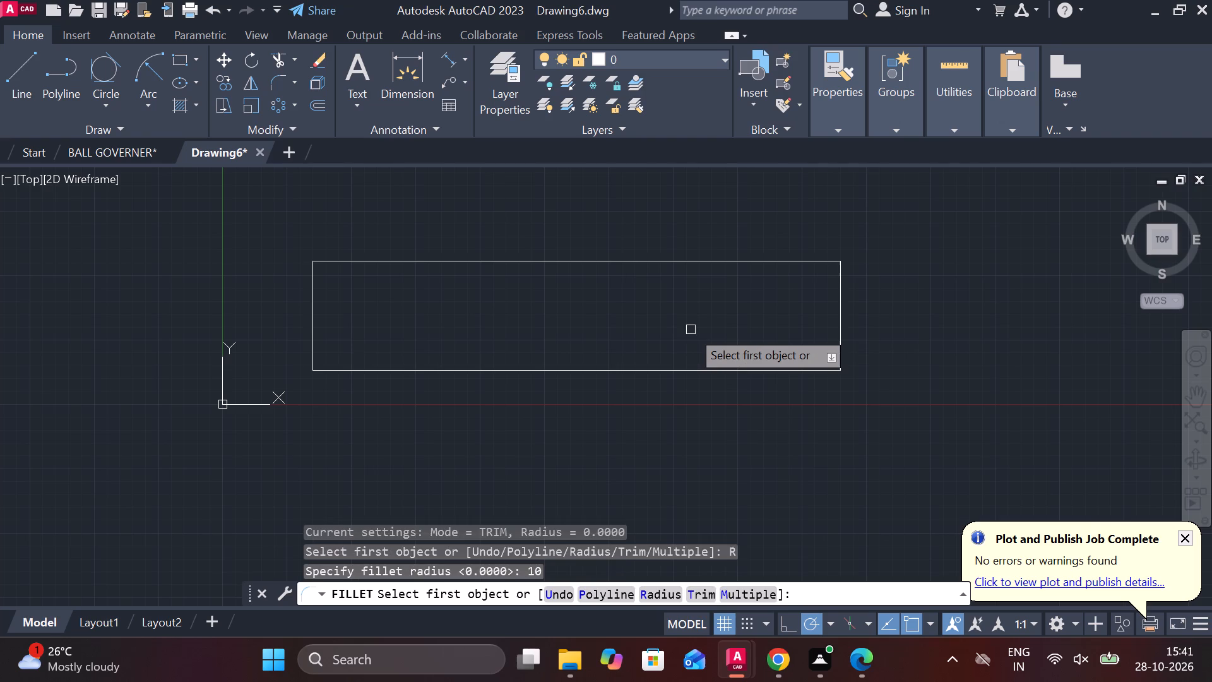
{"action": "key", "text": "p"}
{"action": "key", "text": "Return"}
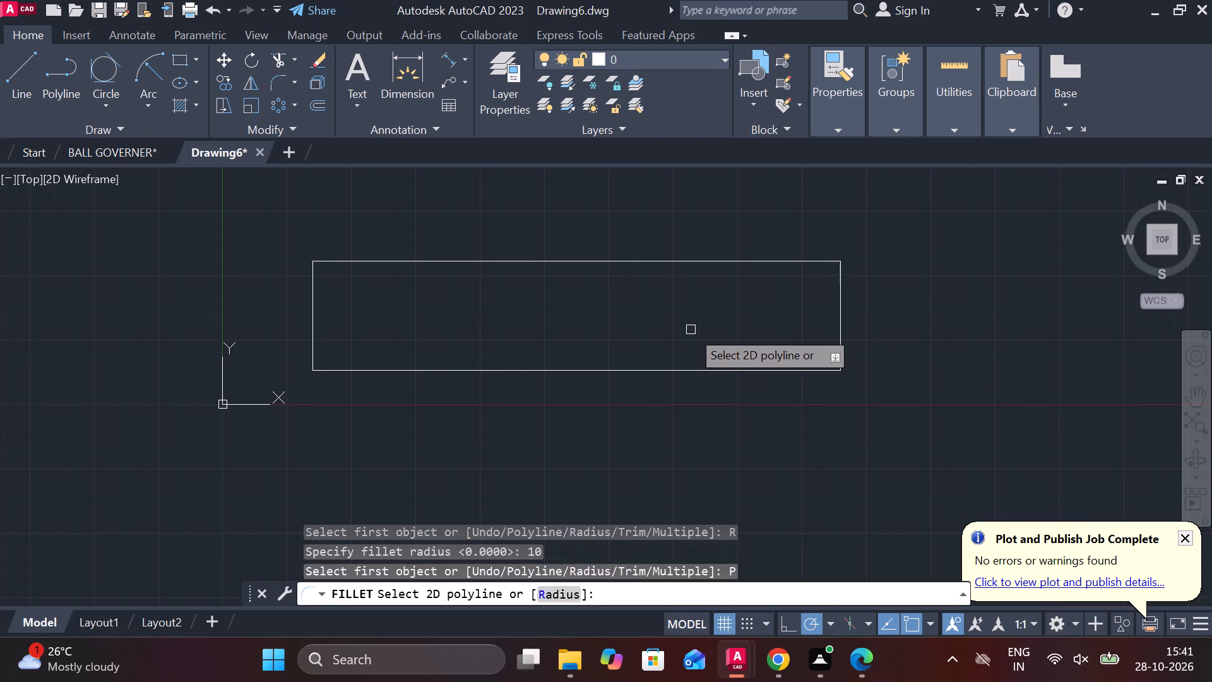
{"action": "left_click", "coordinate": [694, 373]}
{"action": "middle_click_drag", "start_coordinate": [456, 308], "coordinate": [489, 315]}
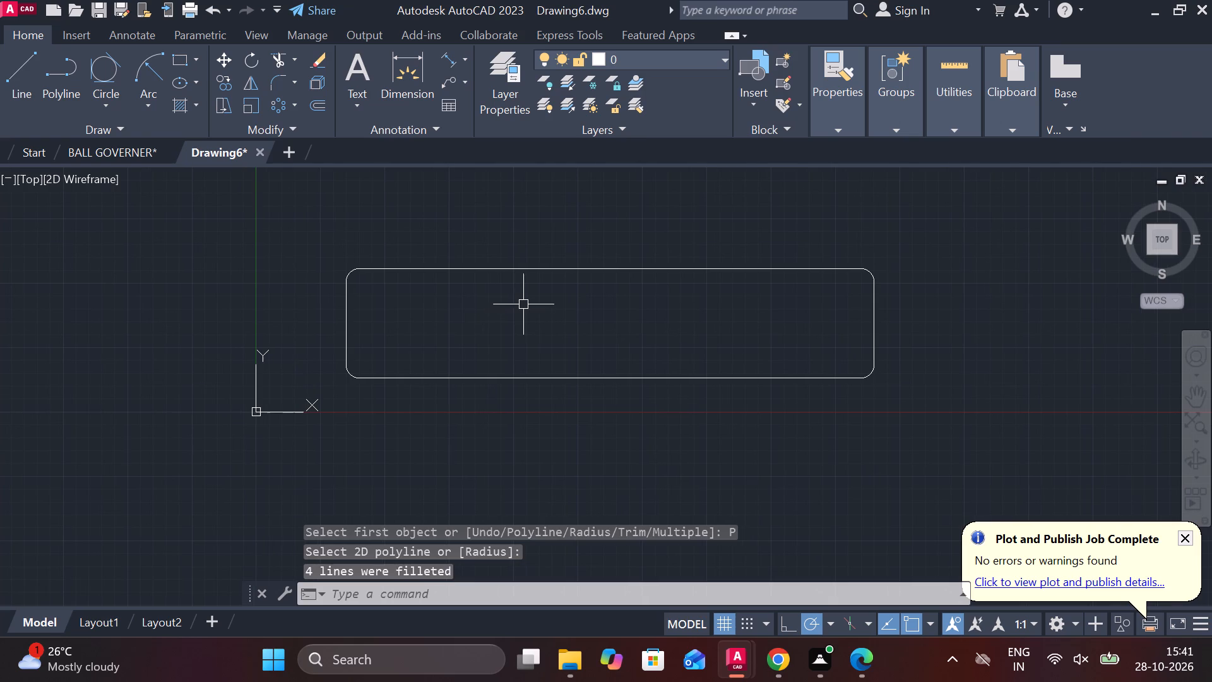
{"action": "key", "text": "Escape"}
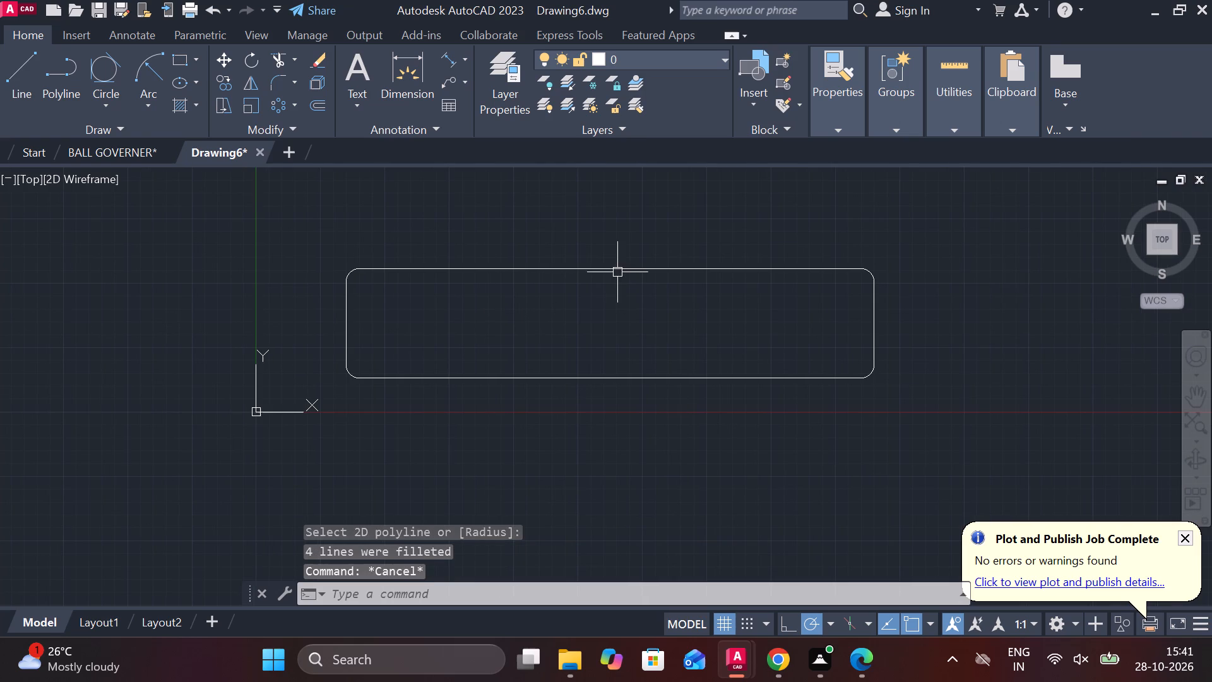
Offset the rounded rectangle inward by 5.
{"action": "left_click", "coordinate": [617, 272]}
{"action": "key", "text": "o"}
{"action": "key", "text": "Return"}
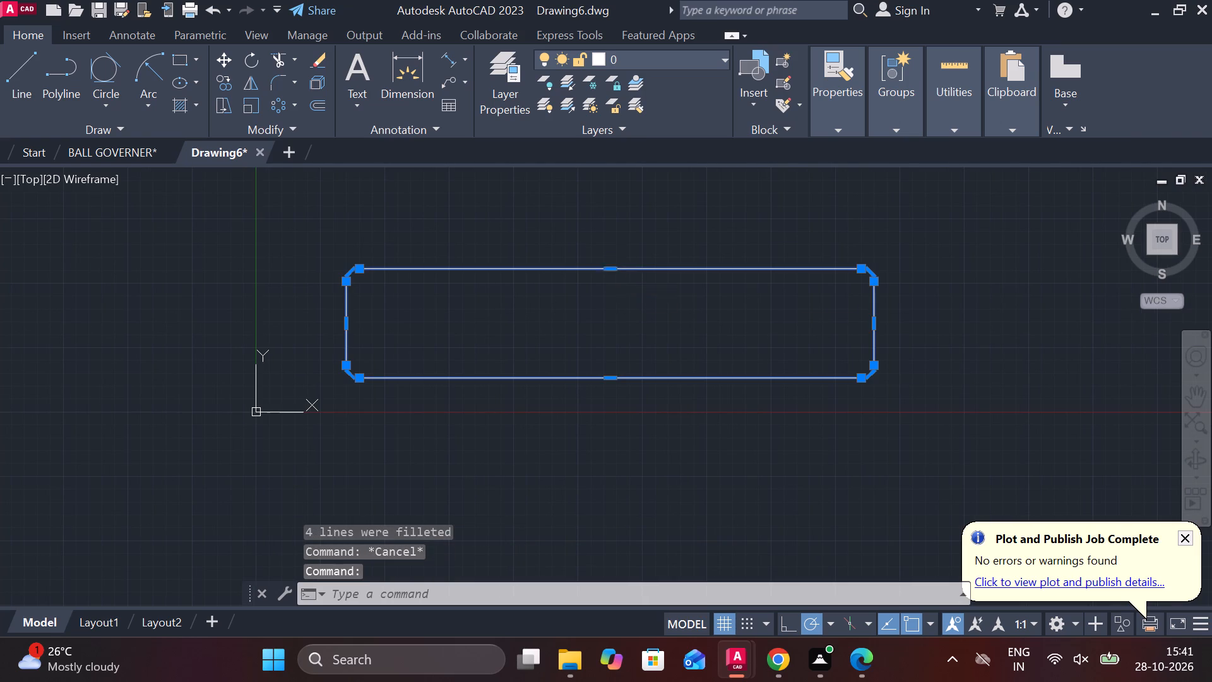
{"action": "key", "text": "Return"}
{"action": "scroll", "coordinate": [624, 290], "scroll_direction": "up", "scroll_amount": 2}
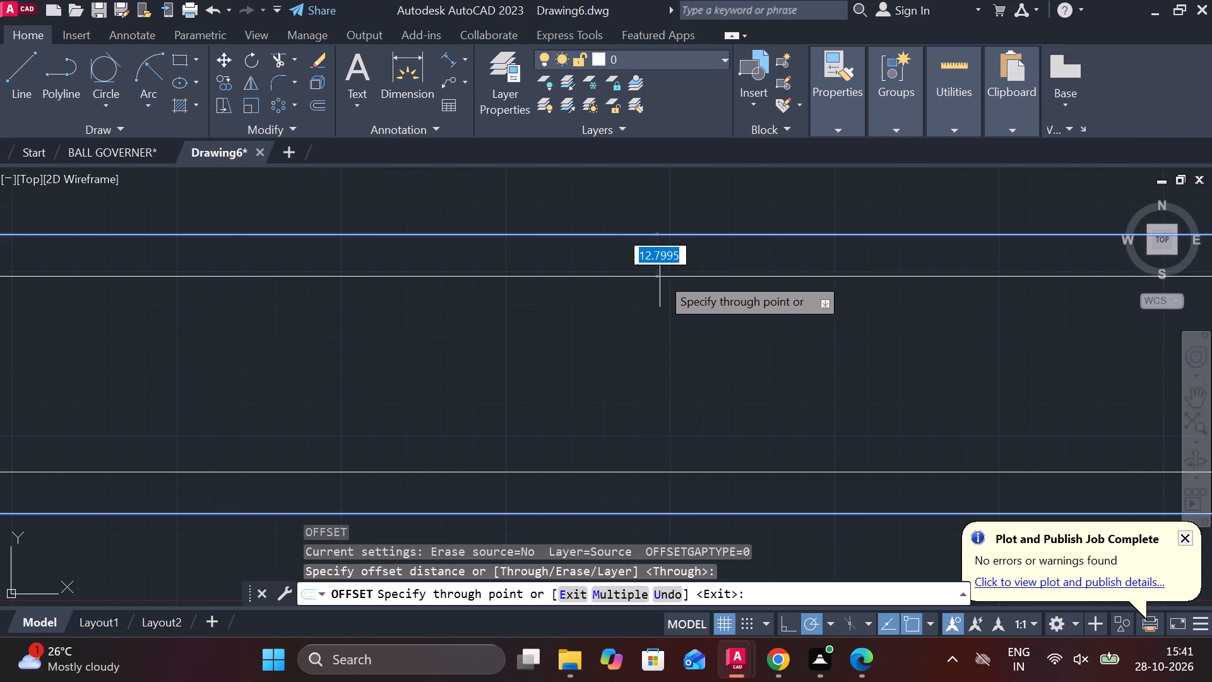
{"action": "key", "text": "5"}
{"action": "key", "text": "Return"}
{"action": "scroll", "coordinate": [661, 275], "scroll_direction": "down", "scroll_amount": 3}
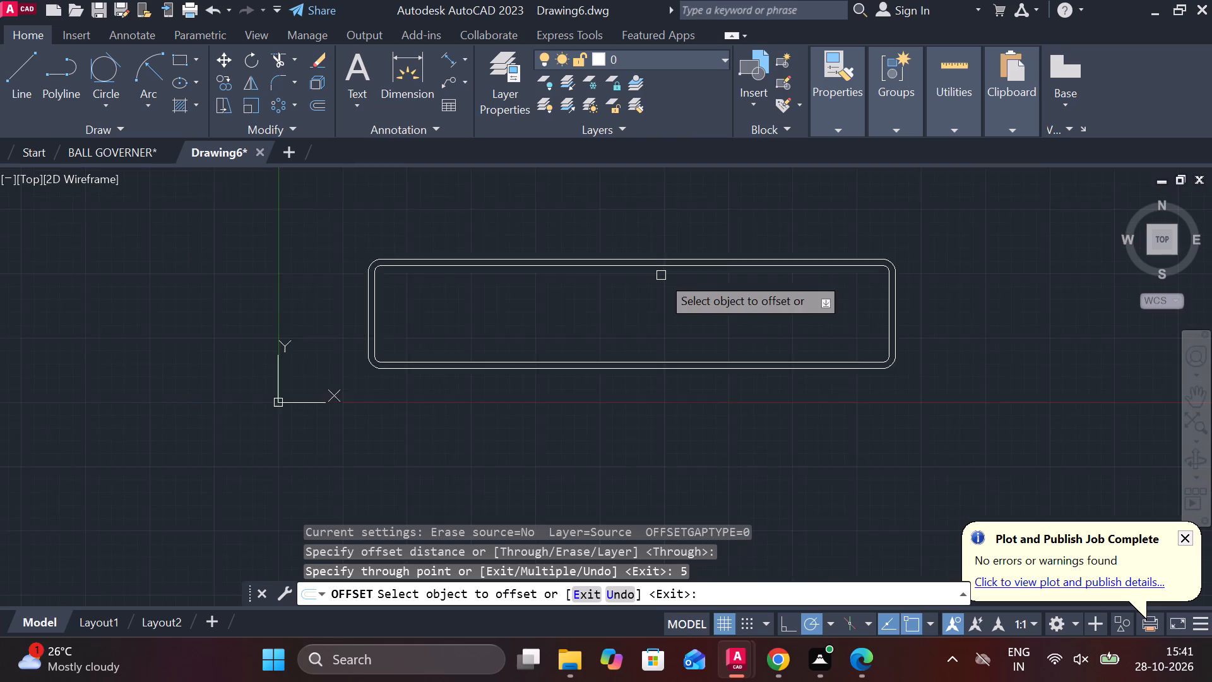
{"action": "scroll", "coordinate": [591, 330], "scroll_direction": "up", "scroll_amount": 2}
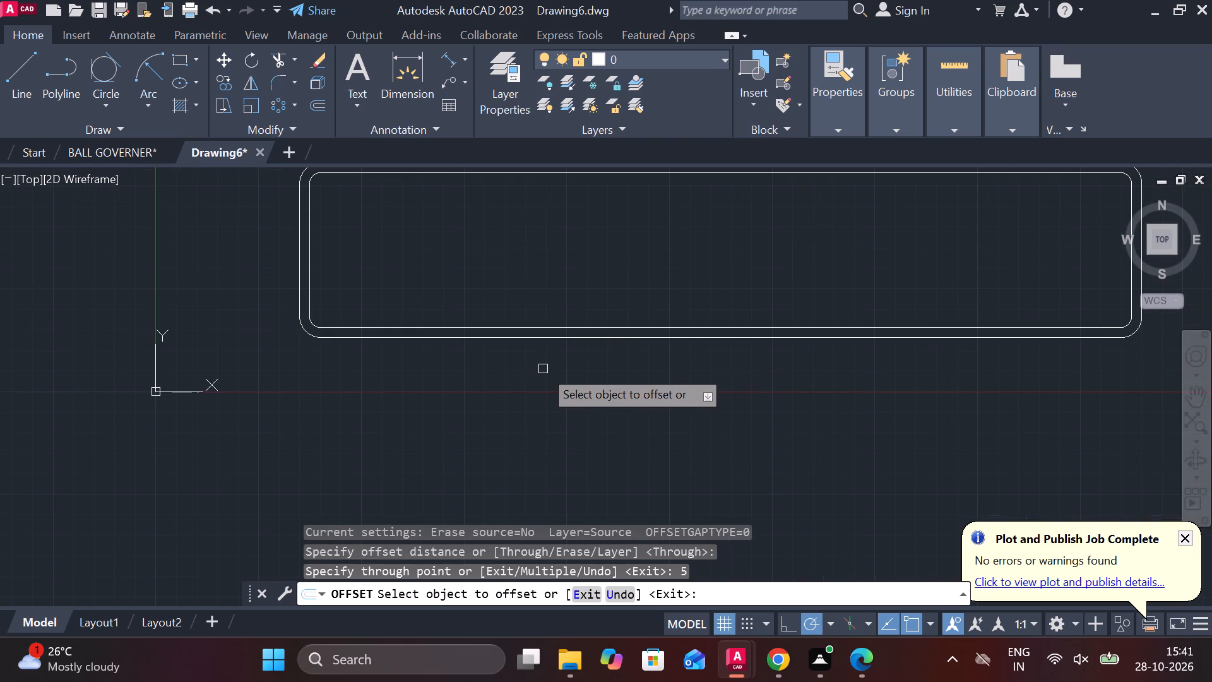
{"action": "key", "text": "Escape"}
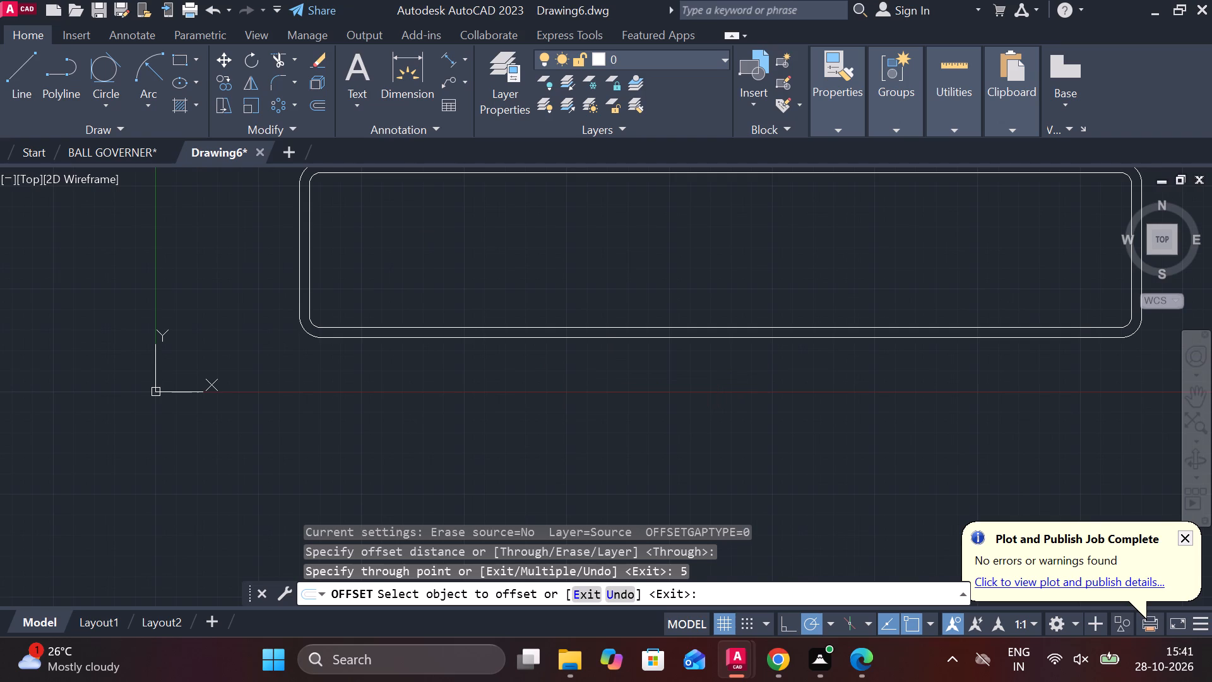
Draw a closed rectangle 410 wide and 15 high with the Line command, above the rounded rectangle and aligned with its sides.
{"action": "middle_click_drag", "start_coordinate": [452, 311], "coordinate": [444, 436]}
{"action": "middle_click_drag", "start_coordinate": [444, 427], "coordinate": [400, 513]}
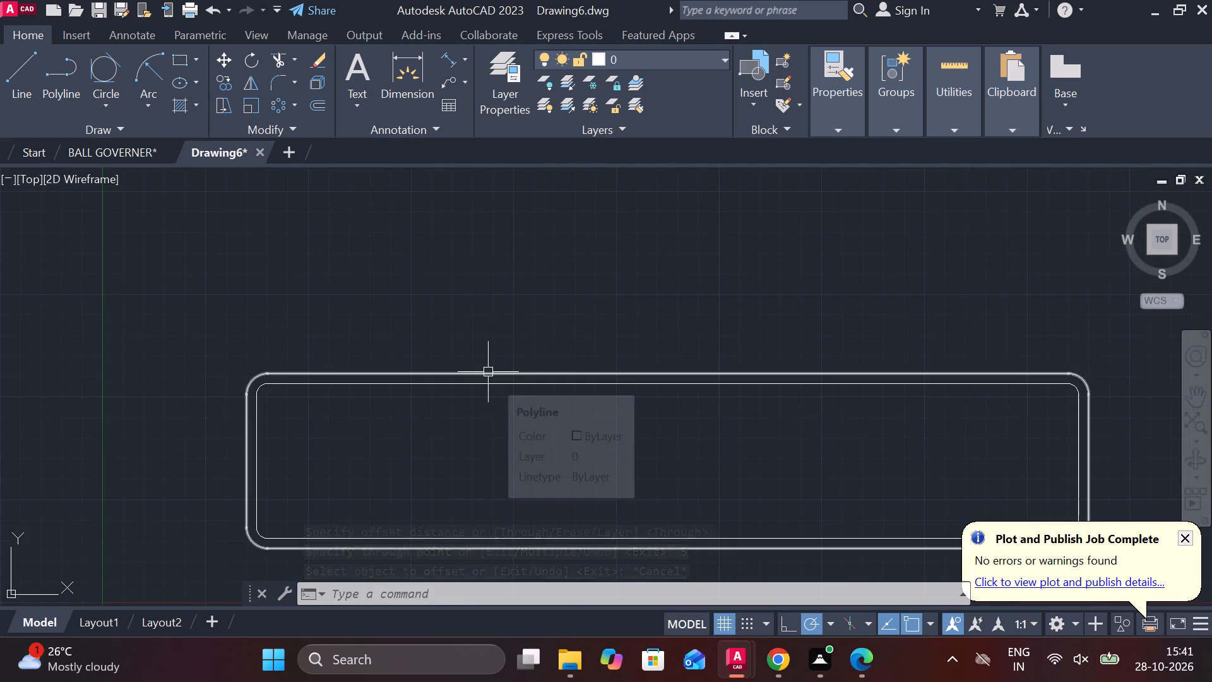
{"action": "key", "text": "l"}
{"action": "key", "text": "Return"}
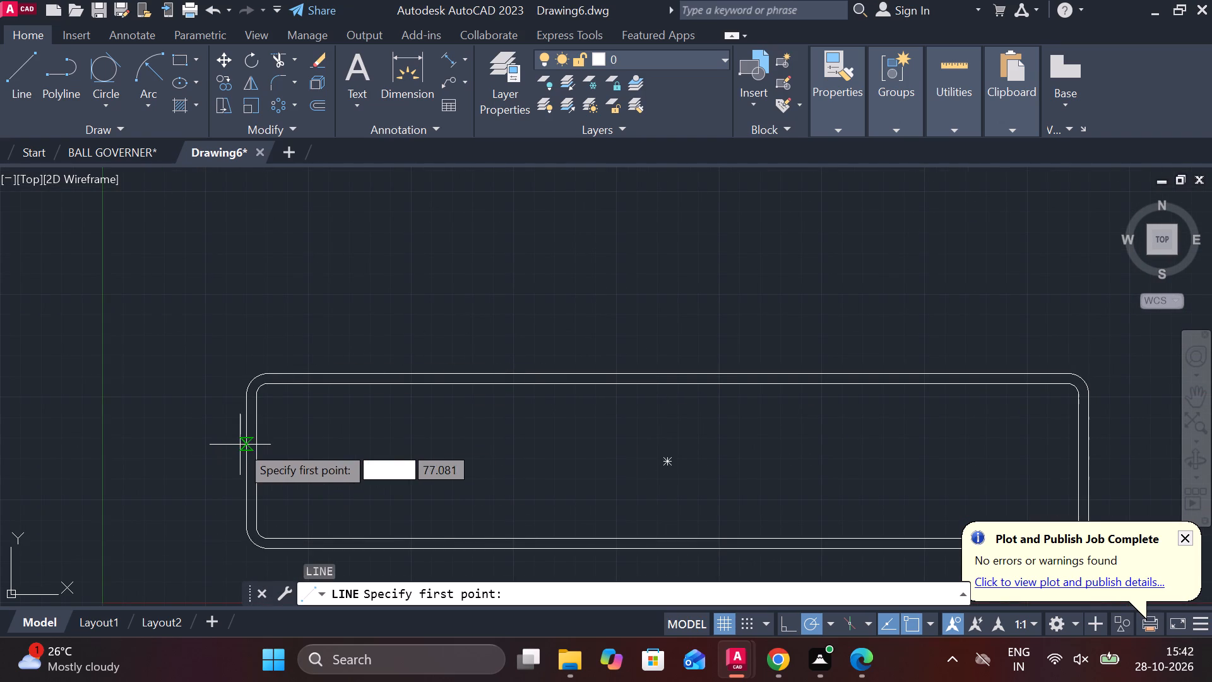
{"action": "middle_click_drag", "start_coordinate": [254, 322], "coordinate": [300, 309]}
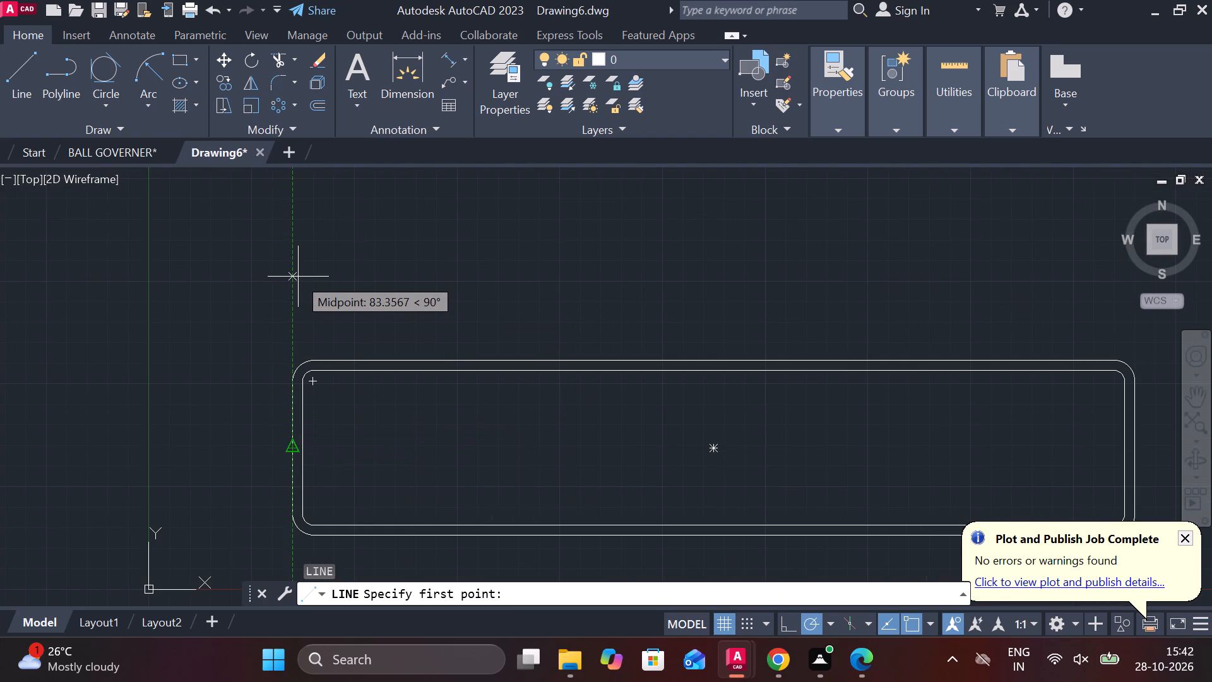
{"action": "left_click", "coordinate": [299, 239]}
{"action": "scroll", "coordinate": [348, 227], "scroll_direction": "down", "scroll_amount": 2}
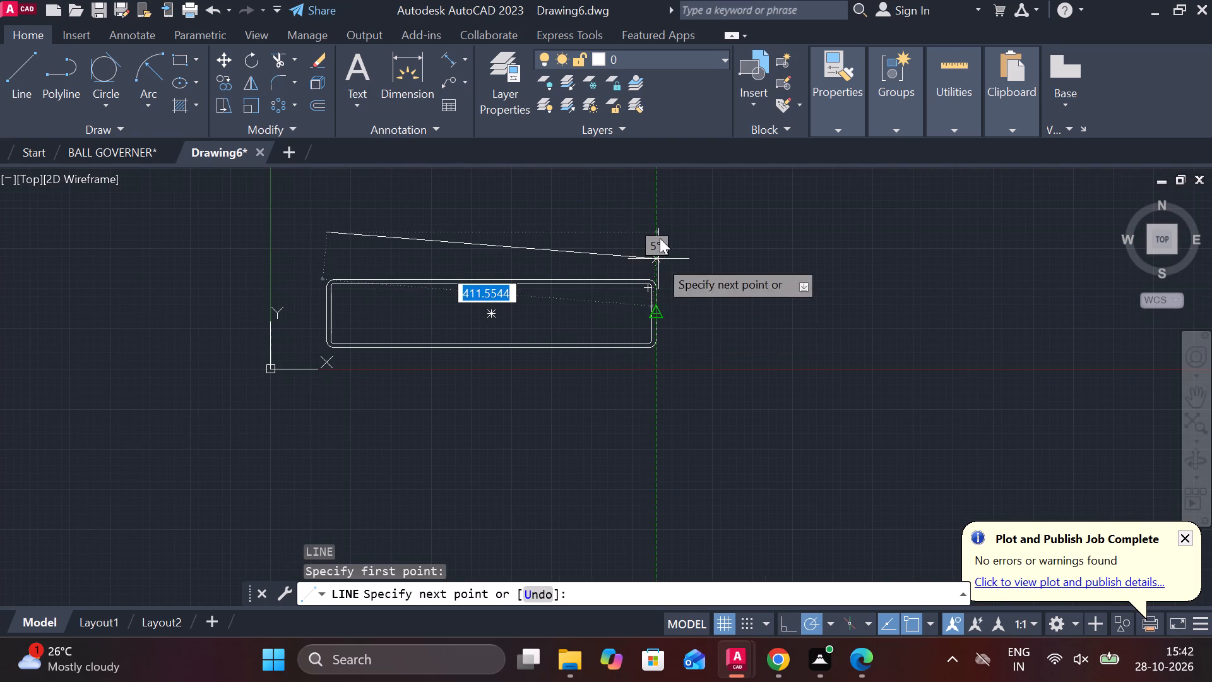
{"action": "left_click", "coordinate": [653, 223]}
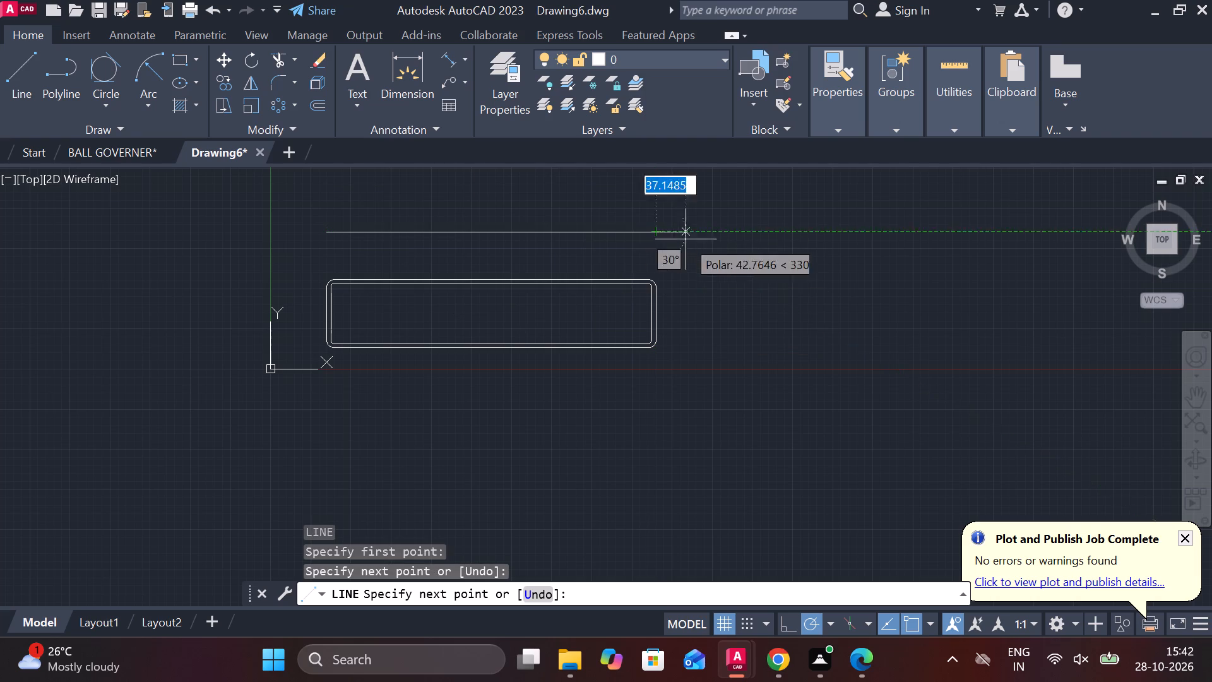
{"action": "scroll", "coordinate": [665, 219], "scroll_direction": "up", "scroll_amount": 3}
{"action": "middle_click_drag", "start_coordinate": [682, 219], "coordinate": [805, 299]}
{"action": "middle_click_drag", "start_coordinate": [585, 402], "coordinate": [787, 364]}
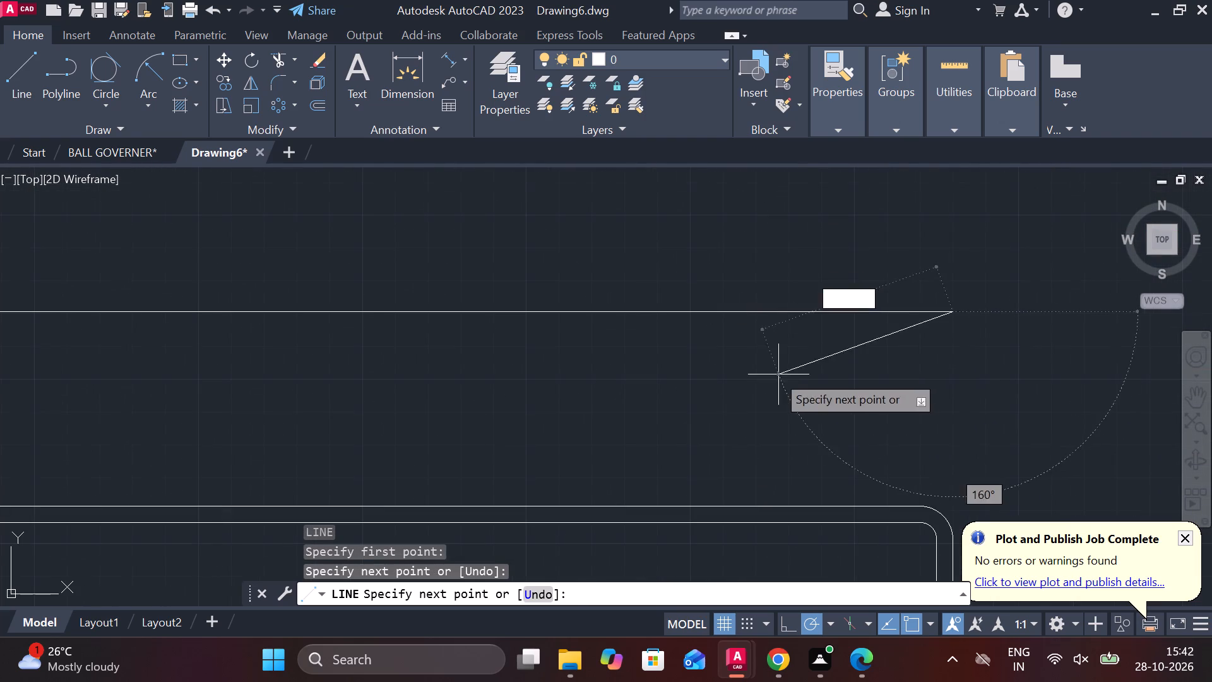
{"action": "middle_click_drag", "start_coordinate": [1004, 287], "coordinate": [994, 330]}
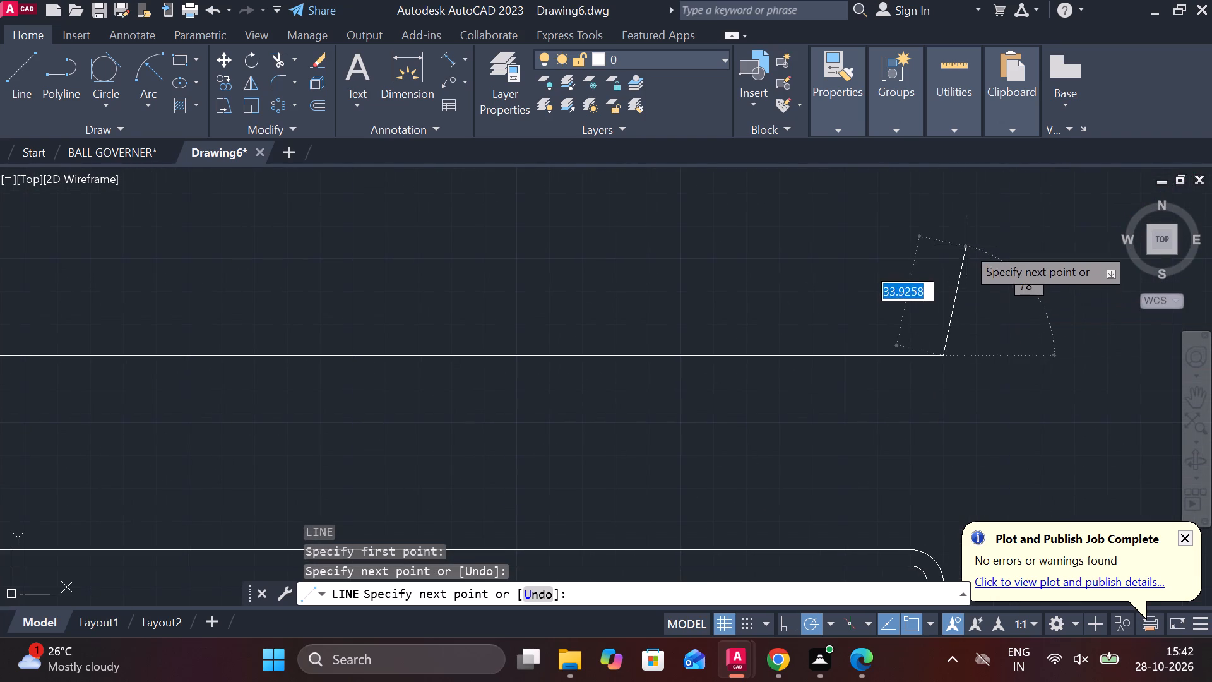
{"action": "type", "text": "15"}
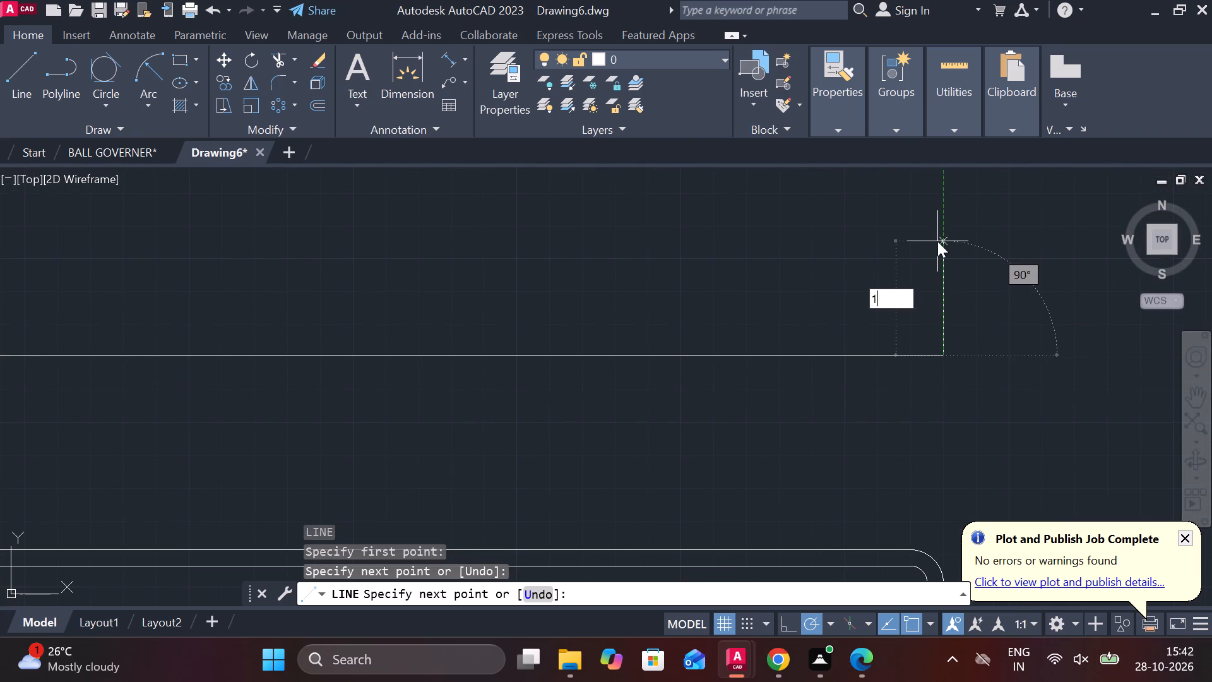
{"action": "key", "text": "space"}
{"action": "scroll", "coordinate": [937, 241], "scroll_direction": "down", "scroll_amount": 2}
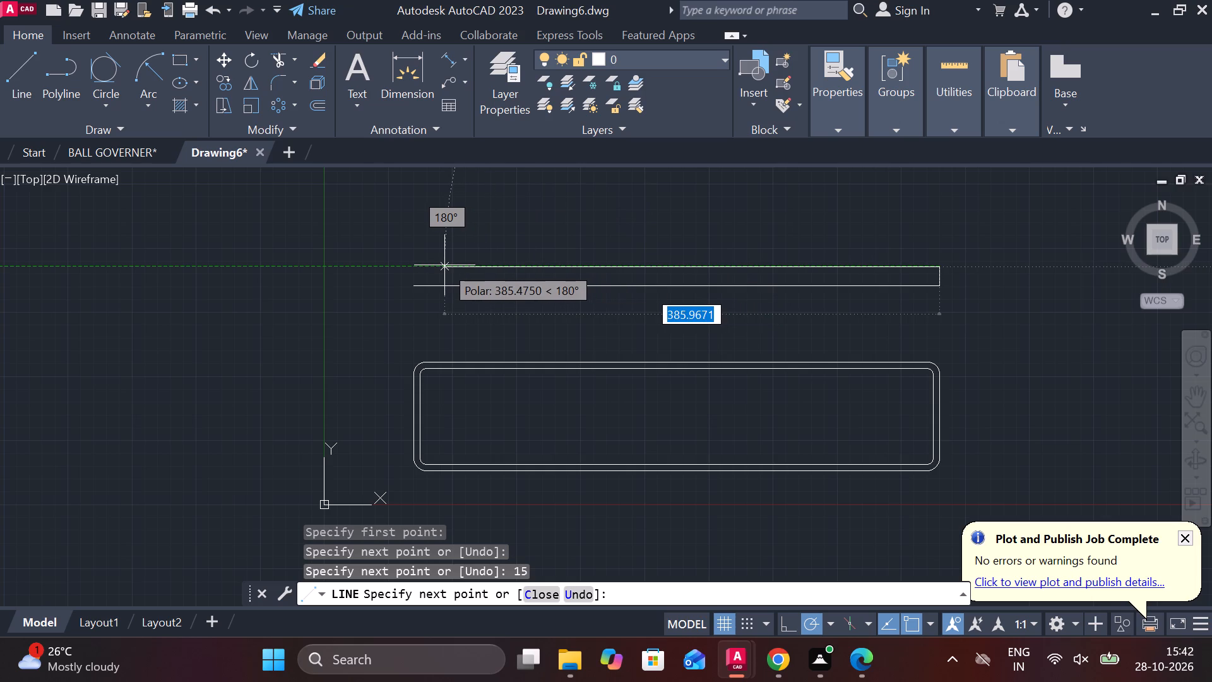
{"action": "type", "text": "410"}
{"action": "key", "text": "Return"}
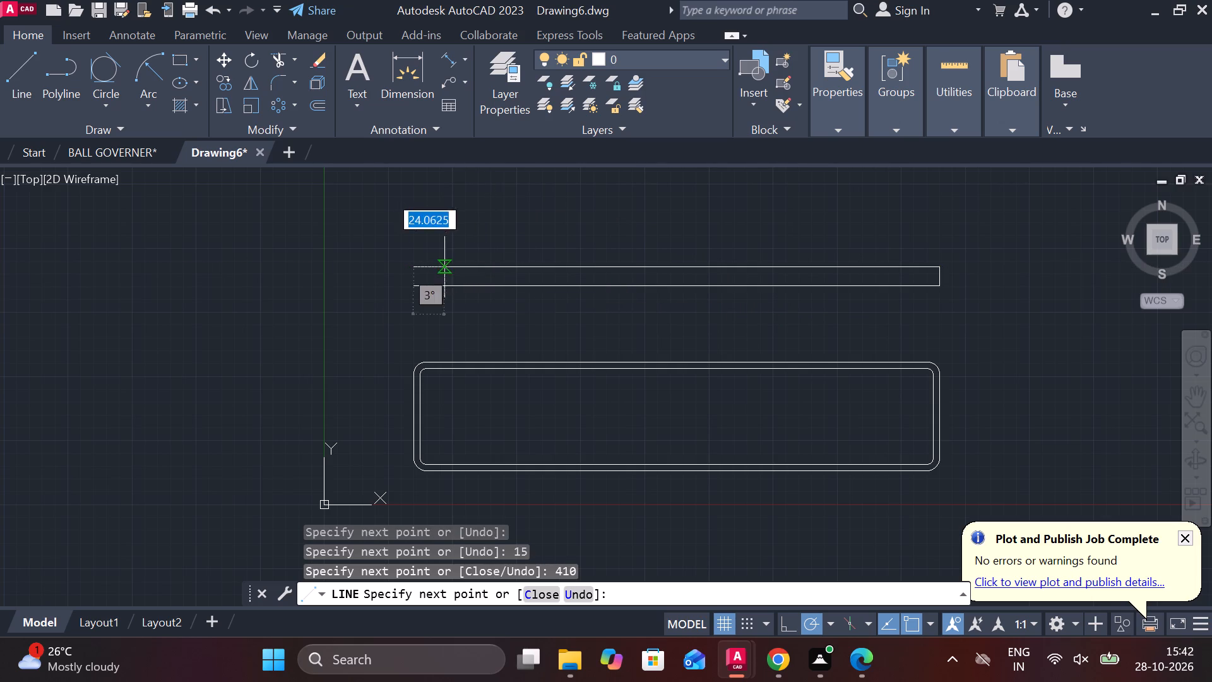
{"action": "left_click", "coordinate": [414, 289]}
{"action": "key", "text": "Escape"}
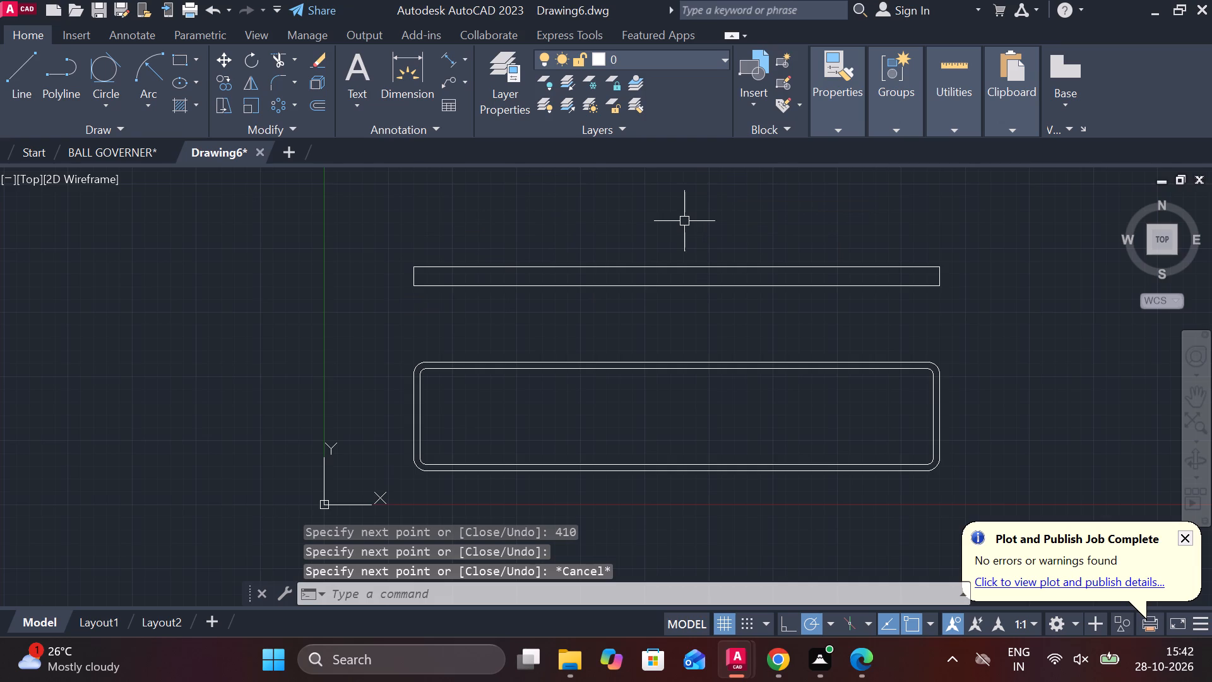
Draw a circle of radius 400 centred on the midpoint of the thin rectangle's bottom edge.
{"action": "middle_click_drag", "start_coordinate": [698, 219], "coordinate": [734, 288]}
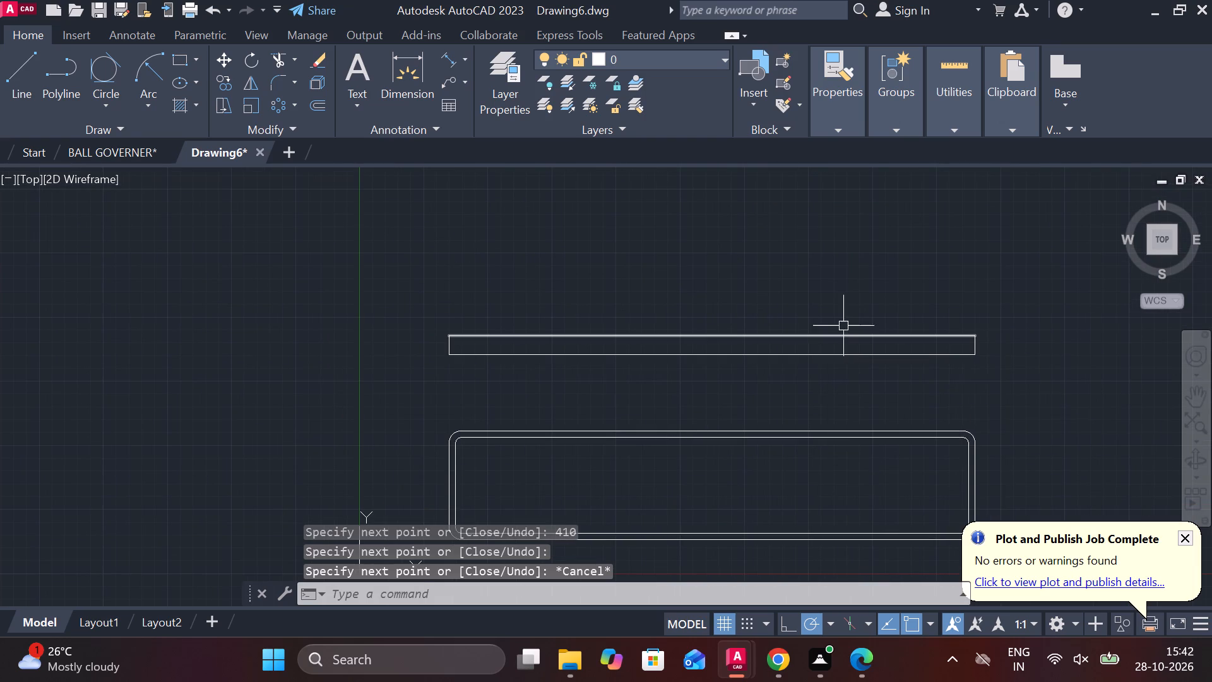
{"action": "key", "text": "c"}
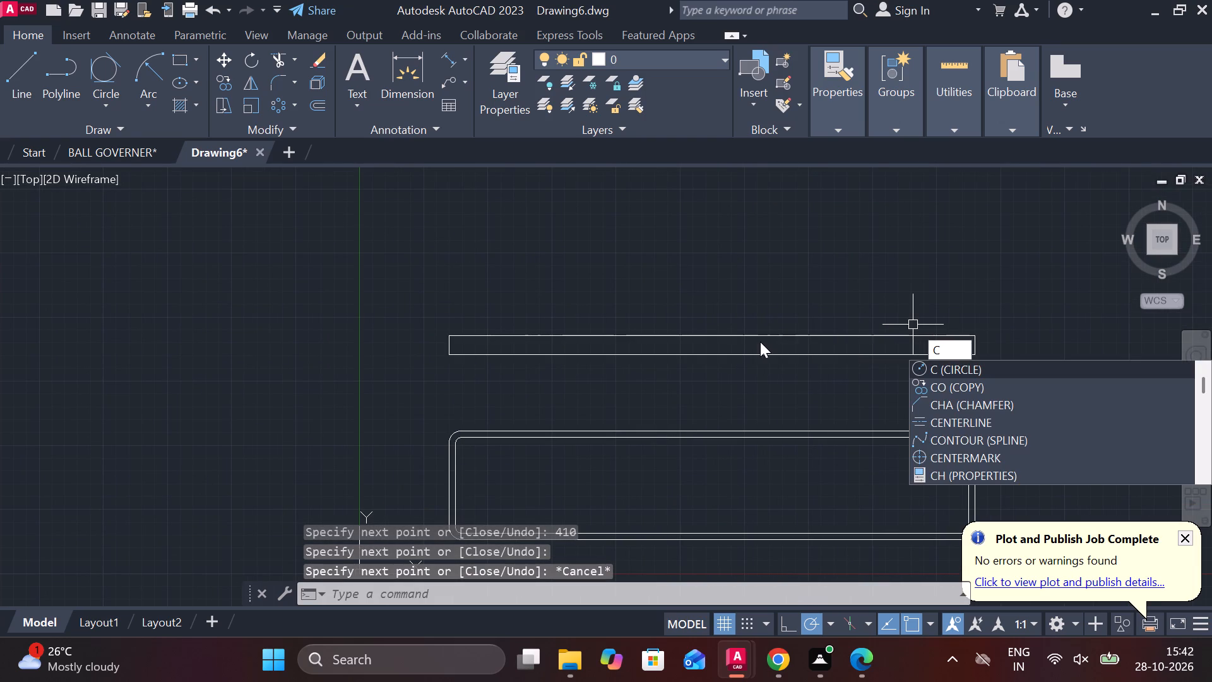
{"action": "key", "text": "space"}
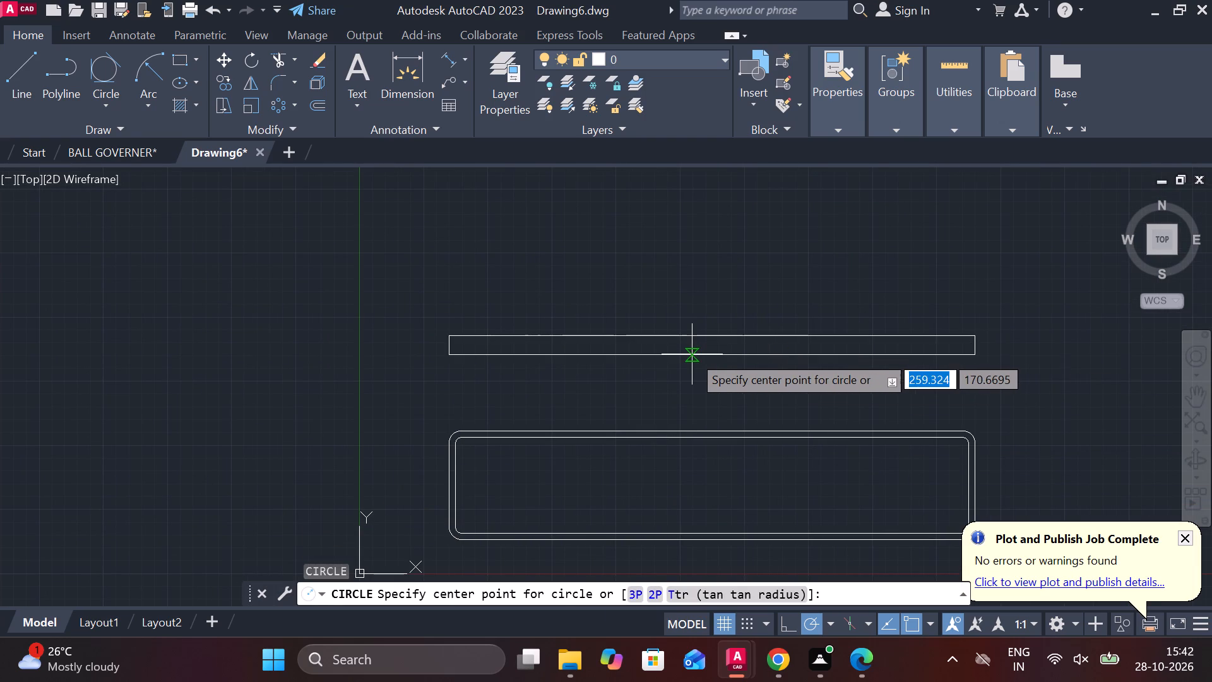
{"action": "left_click", "coordinate": [711, 356]}
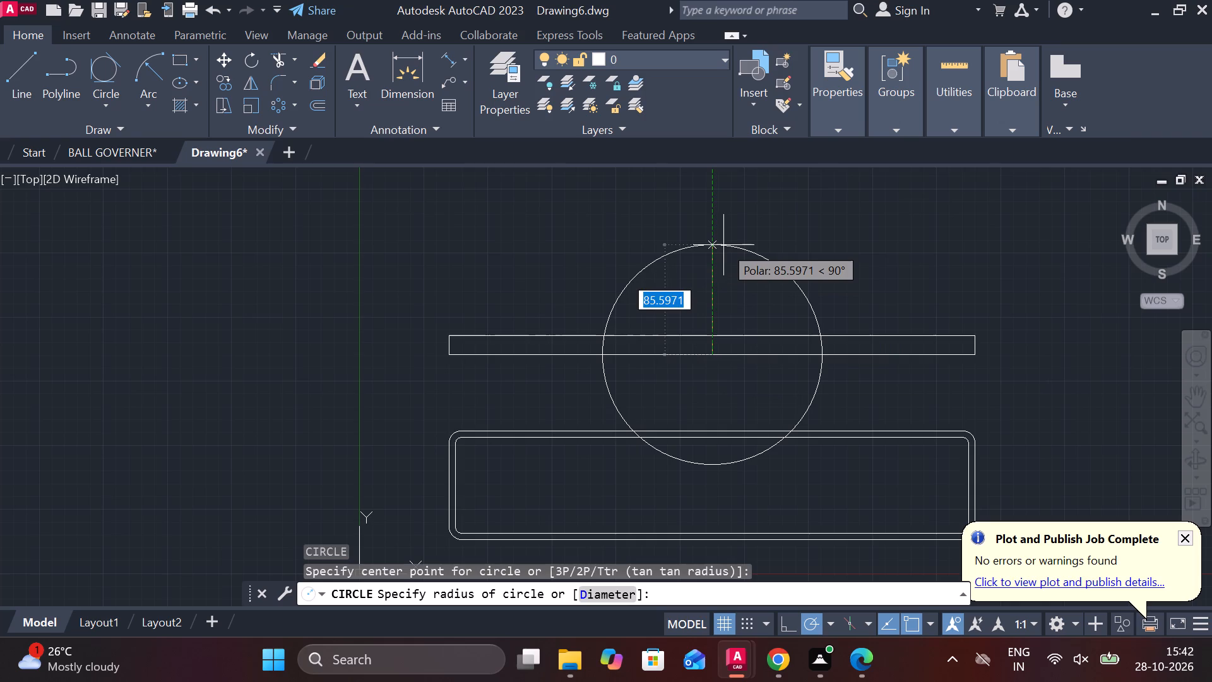
{"action": "middle_click_drag", "start_coordinate": [723, 245], "coordinate": [704, 400]}
{"action": "scroll", "coordinate": [708, 373], "scroll_direction": "down", "scroll_amount": 2}
{"action": "scroll", "coordinate": [745, 224], "scroll_direction": "down", "scroll_amount": 1}
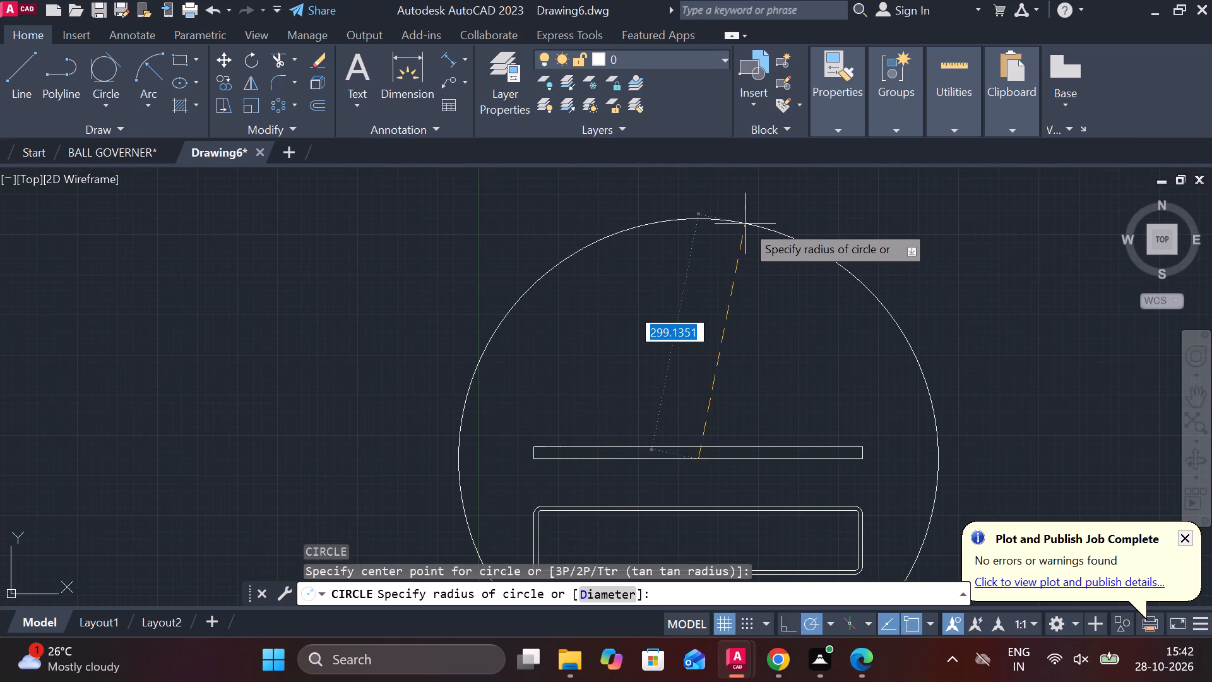
{"action": "scroll", "coordinate": [745, 224], "scroll_direction": "down", "scroll_amount": 2}
{"action": "middle_click_drag", "start_coordinate": [742, 246], "coordinate": [715, 332]}
{"action": "scroll", "coordinate": [703, 269], "scroll_direction": "down", "scroll_amount": 1}
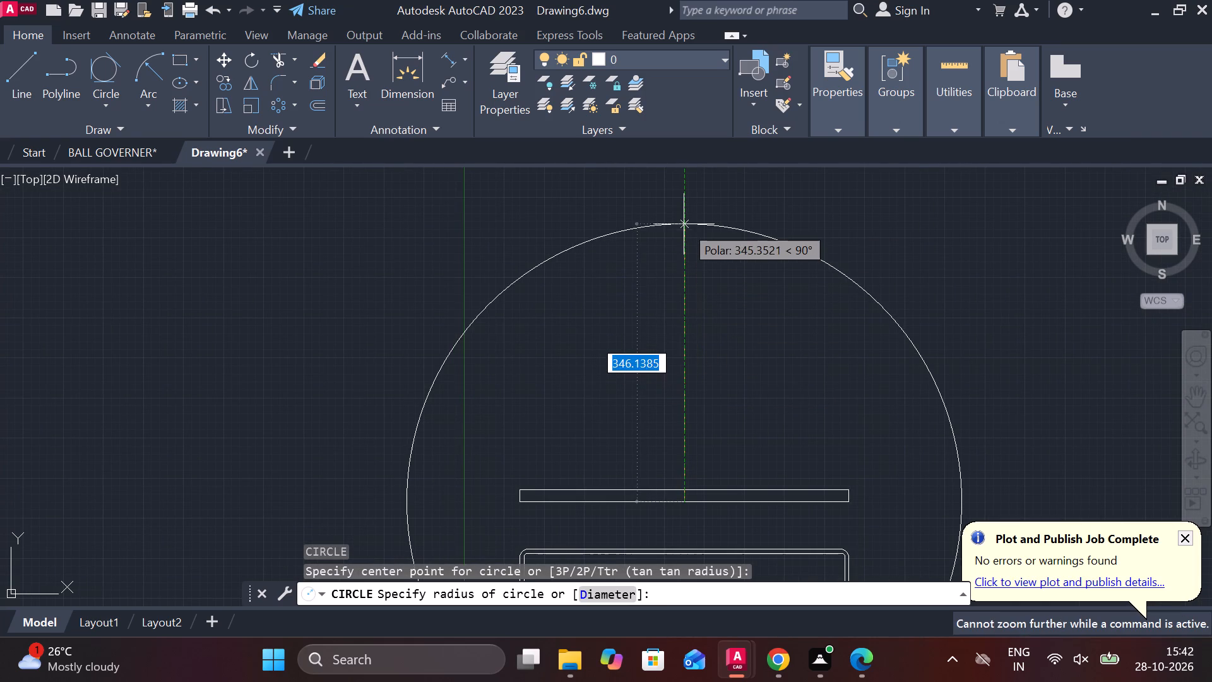
{"action": "type", "text": "400"}
{"action": "key", "text": "Return"}
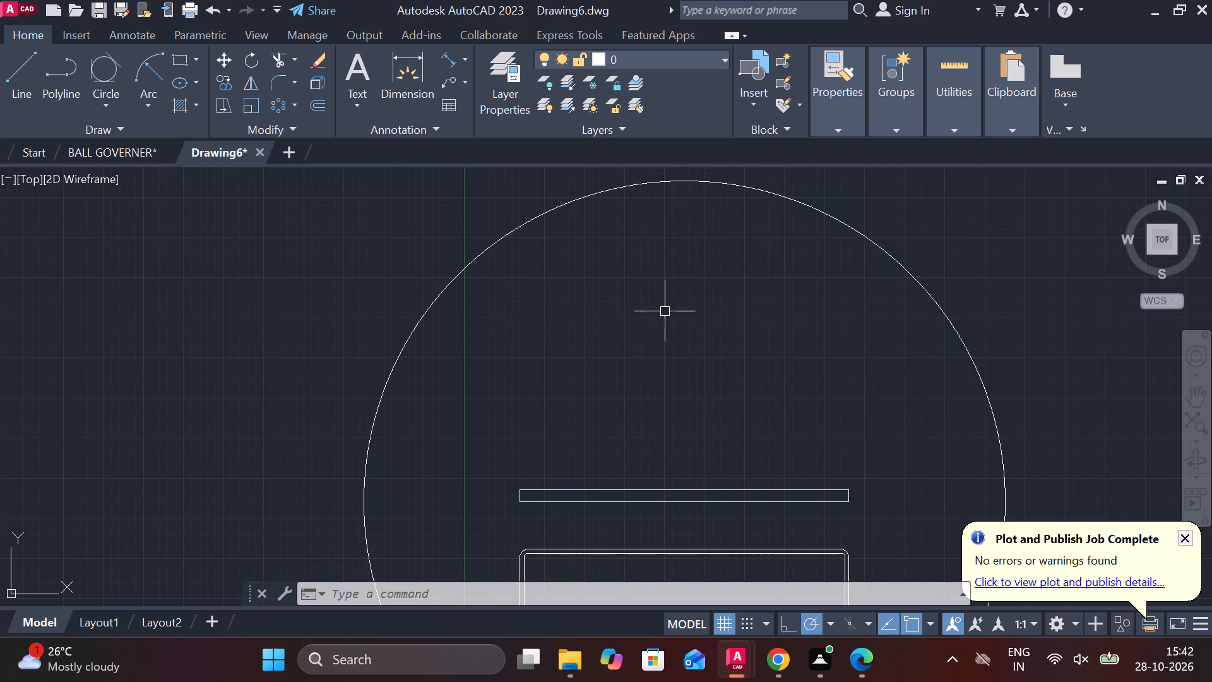
Draw a vertical line up past the circle, starting on the thin rectangle's top edge 145 to the right of its midpoint.
{"action": "scroll", "coordinate": [650, 331], "scroll_direction": "down", "scroll_amount": 1}
{"action": "middle_click_drag", "start_coordinate": [649, 331], "coordinate": [617, 210]}
{"action": "key", "text": "Escape"}
{"action": "middle_click_drag", "start_coordinate": [662, 296], "coordinate": [663, 325]}
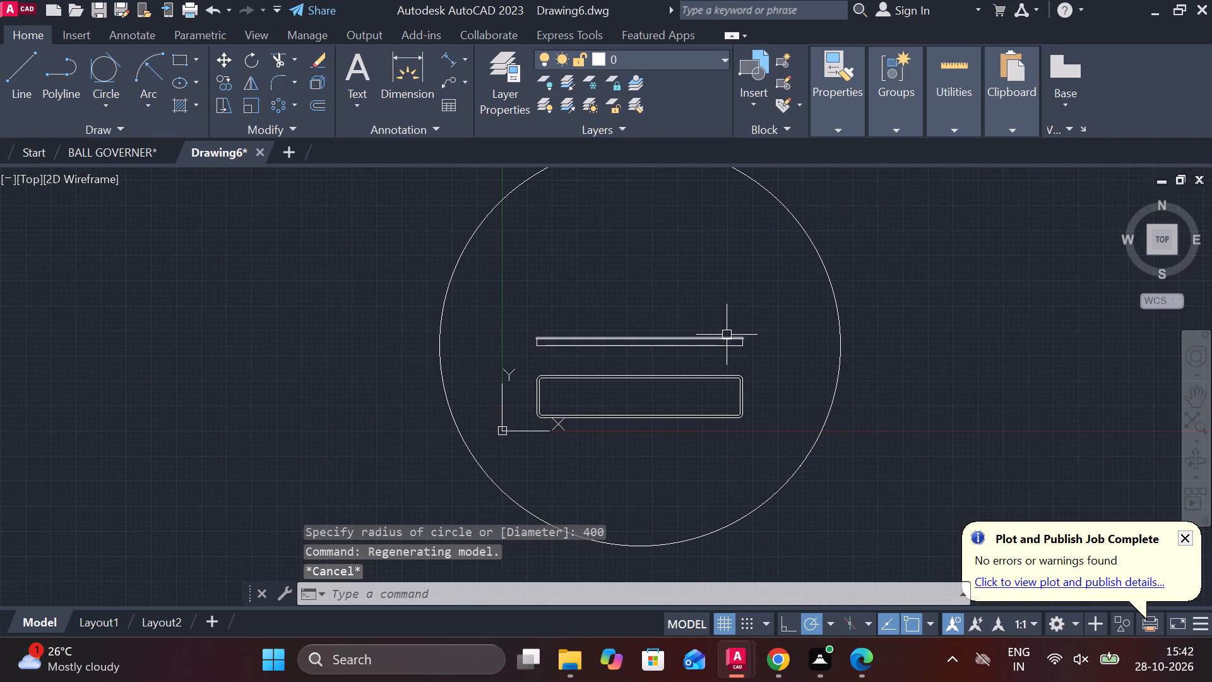
{"action": "key", "text": "l"}
{"action": "key", "text": "Return"}
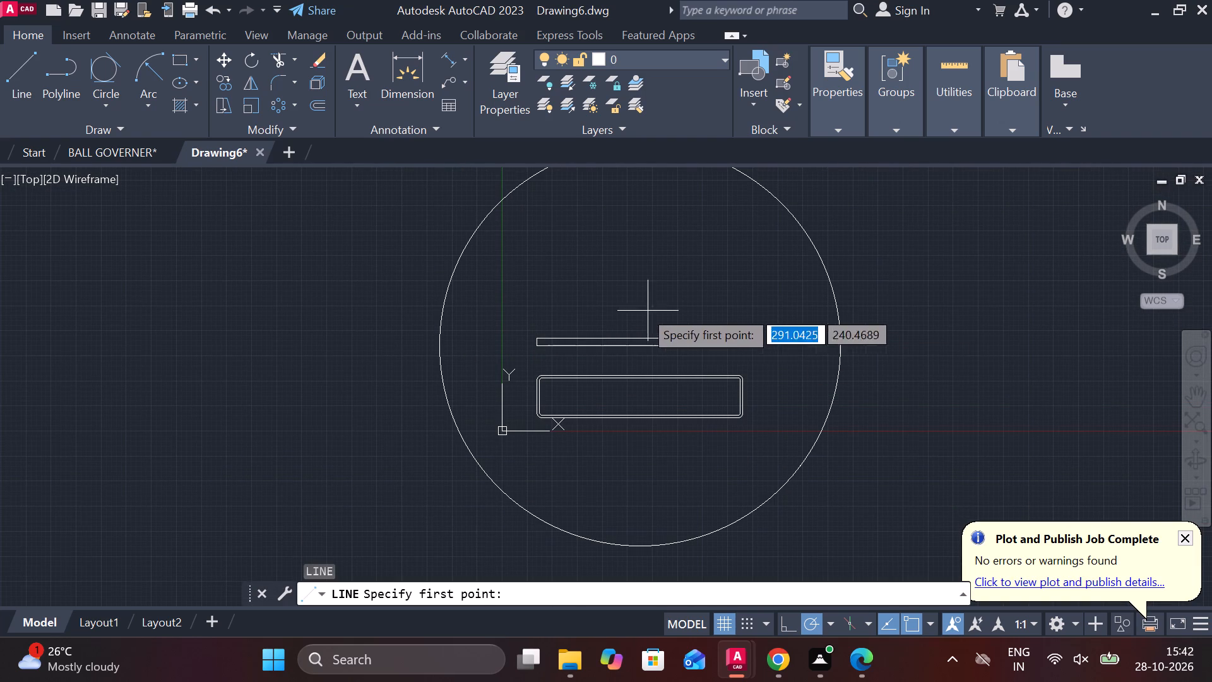
{"action": "scroll", "coordinate": [630, 345], "scroll_direction": "up", "scroll_amount": 3}
{"action": "scroll", "coordinate": [685, 296], "scroll_direction": "down", "scroll_amount": 2}
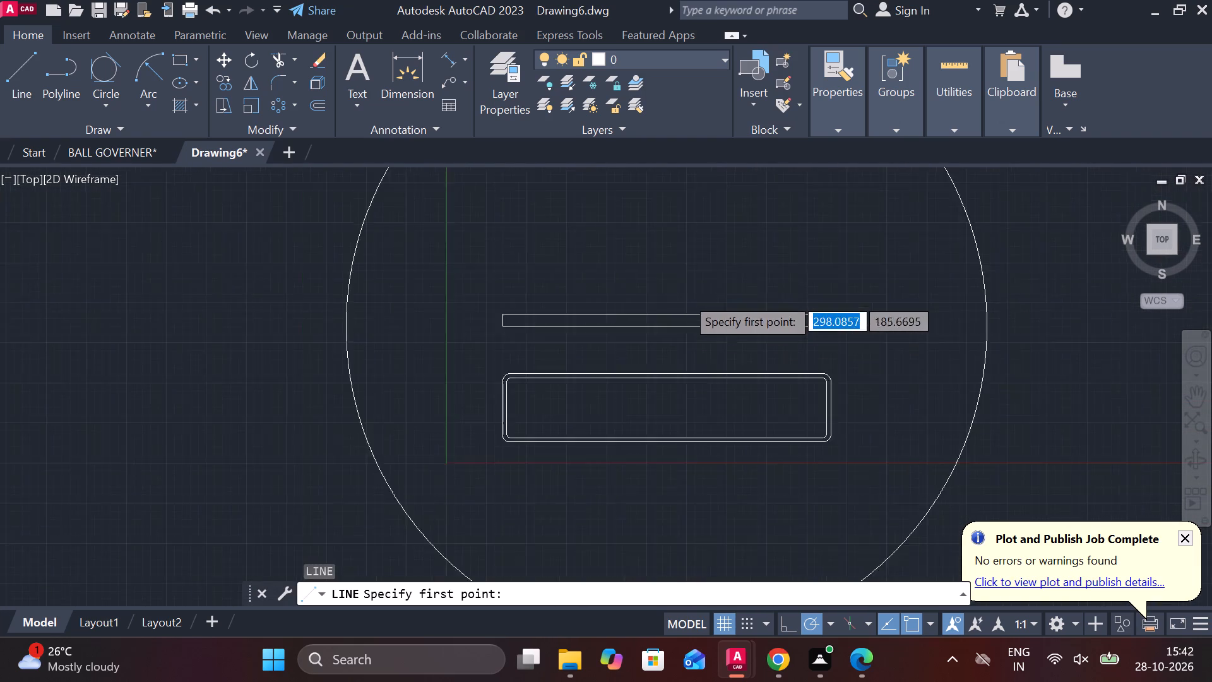
{"action": "scroll", "coordinate": [664, 304], "scroll_direction": "up", "scroll_amount": 1}
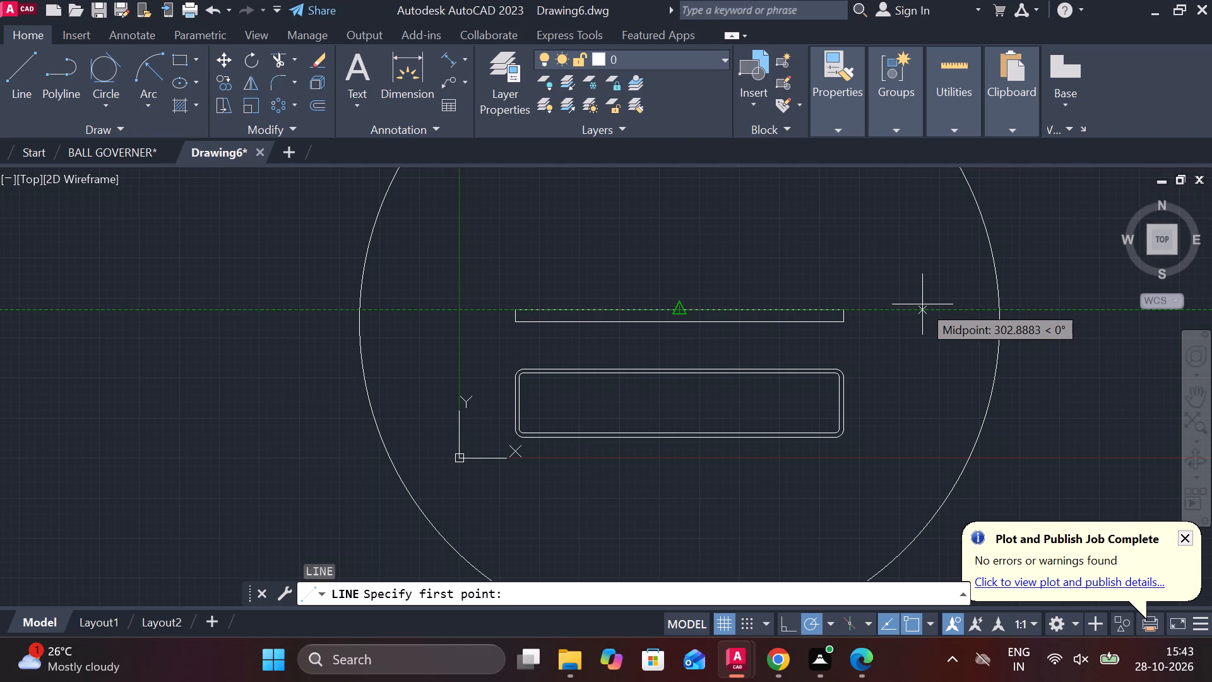
{"action": "type", "text": "145"}
{"action": "key", "text": "Return"}
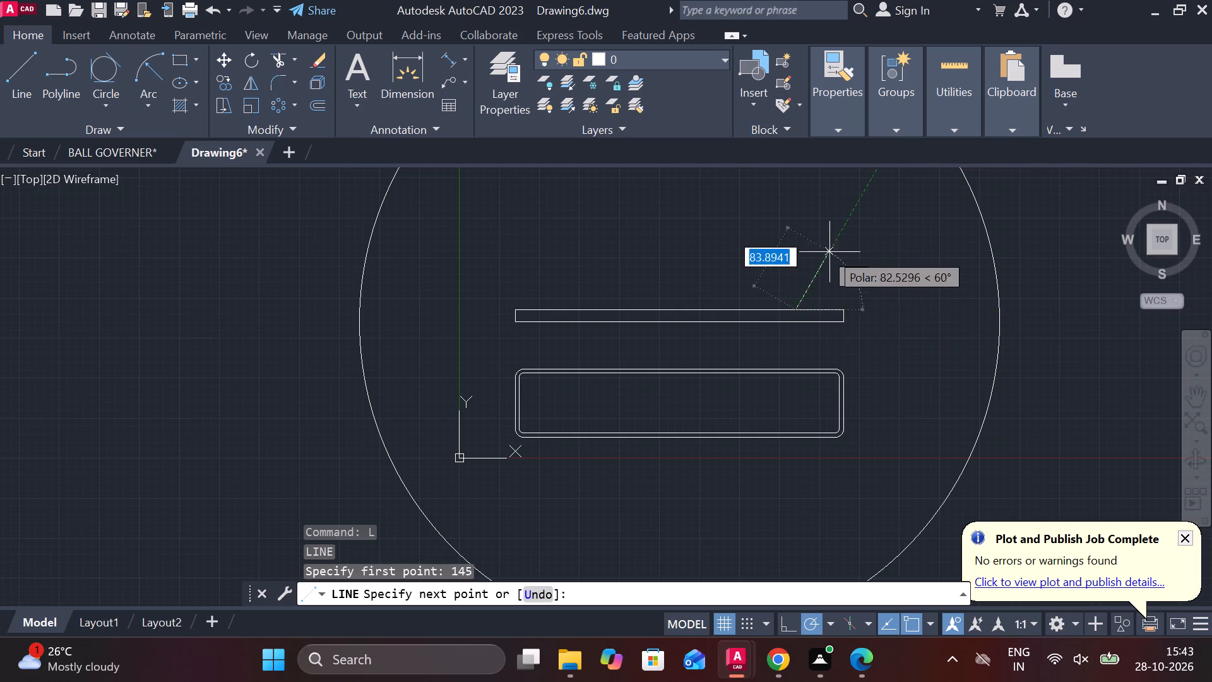
{"action": "scroll", "coordinate": [827, 237], "scroll_direction": "up", "scroll_amount": 1}
{"action": "middle_click_drag", "start_coordinate": [828, 237], "coordinate": [864, 341]}
{"action": "scroll", "coordinate": [826, 206], "scroll_direction": "down", "scroll_amount": 2}
{"action": "middle_click_drag", "start_coordinate": [826, 206], "coordinate": [812, 361]}
{"action": "left_click", "coordinate": [804, 213]}
{"action": "key", "text": "Escape"}
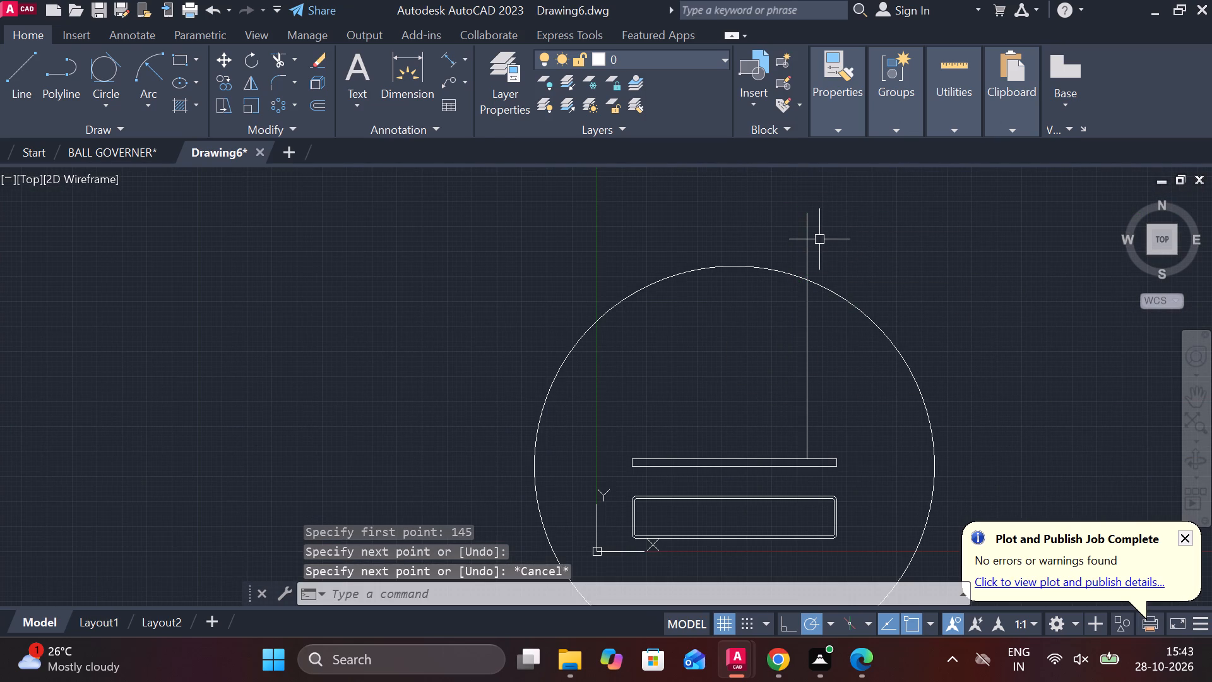
Offset the vertical line 290 to the left, across the thin rectangle's centre.
{"action": "left_click", "coordinate": [810, 239]}
{"action": "key", "text": "o"}
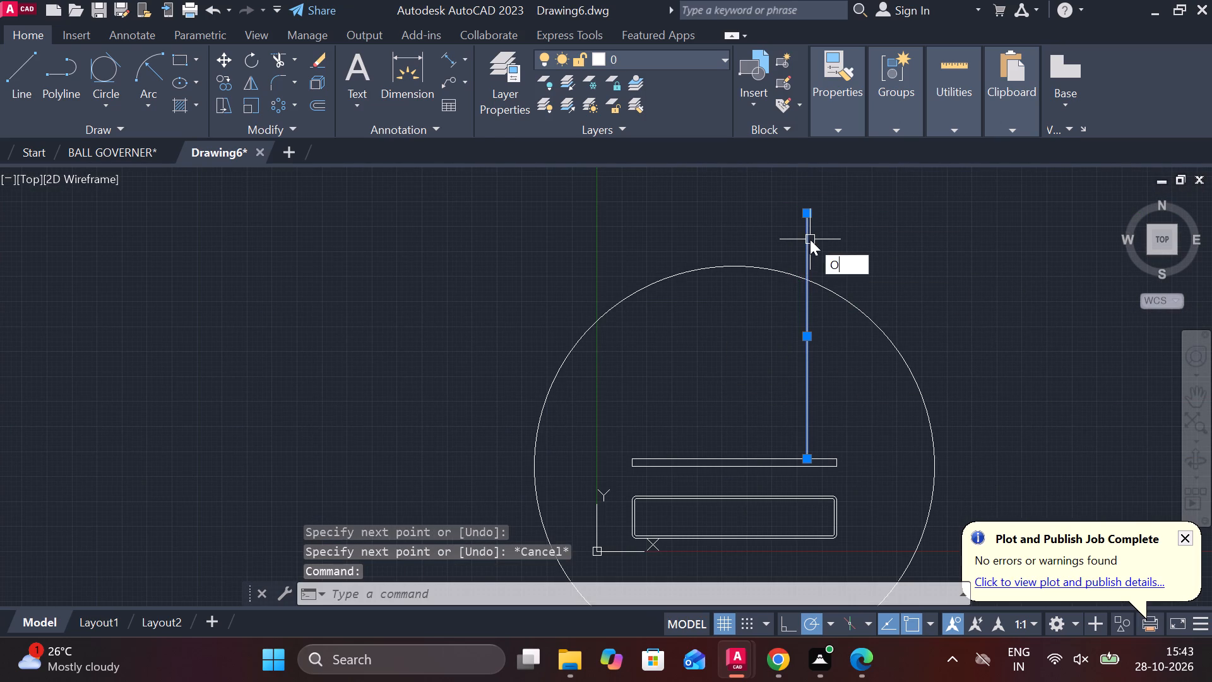
{"action": "key", "text": "Return"}
{"action": "key", "text": "Return"}
{"action": "key", "text": "2"}
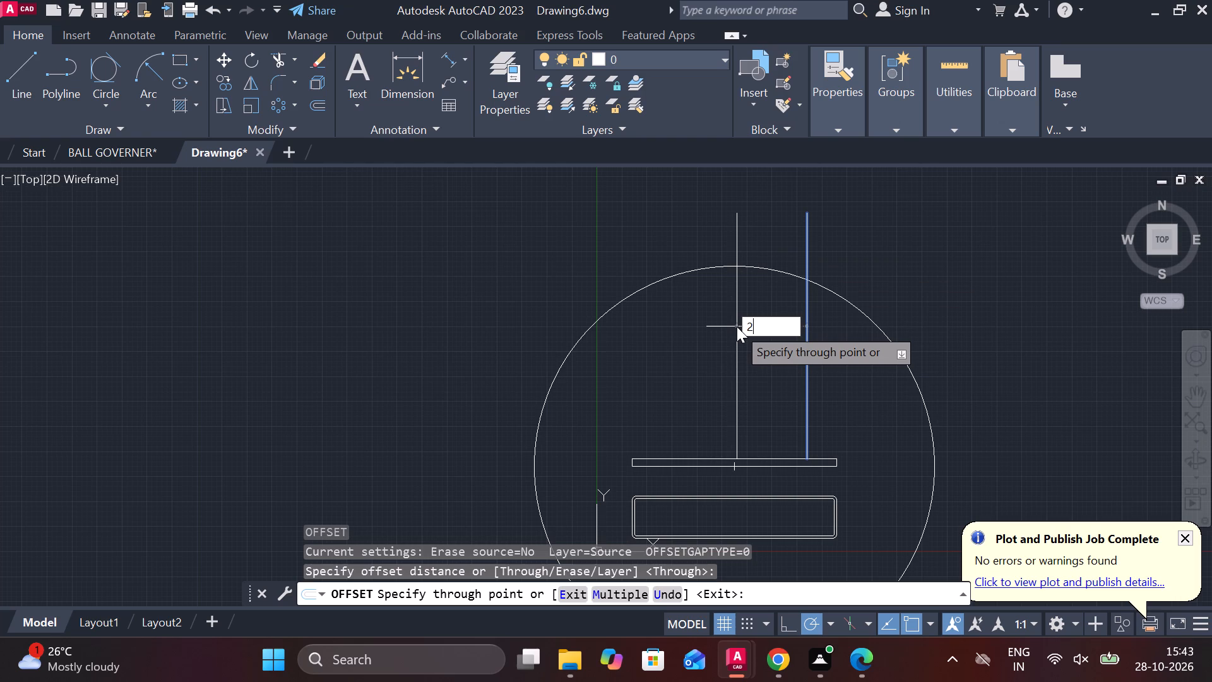
{"action": "type", "text": "90"}
{"action": "key", "text": "Return"}
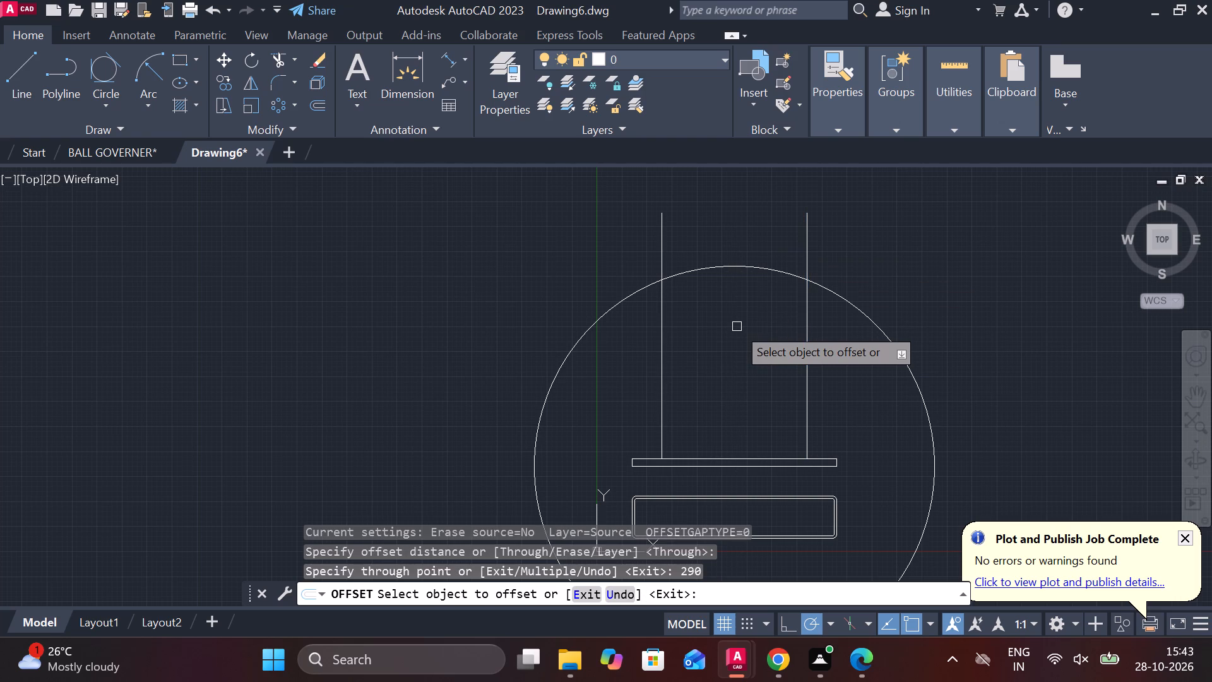
Offset both vertical lines outward by 15, away from the profile's centre.
{"action": "left_click", "coordinate": [660, 342]}
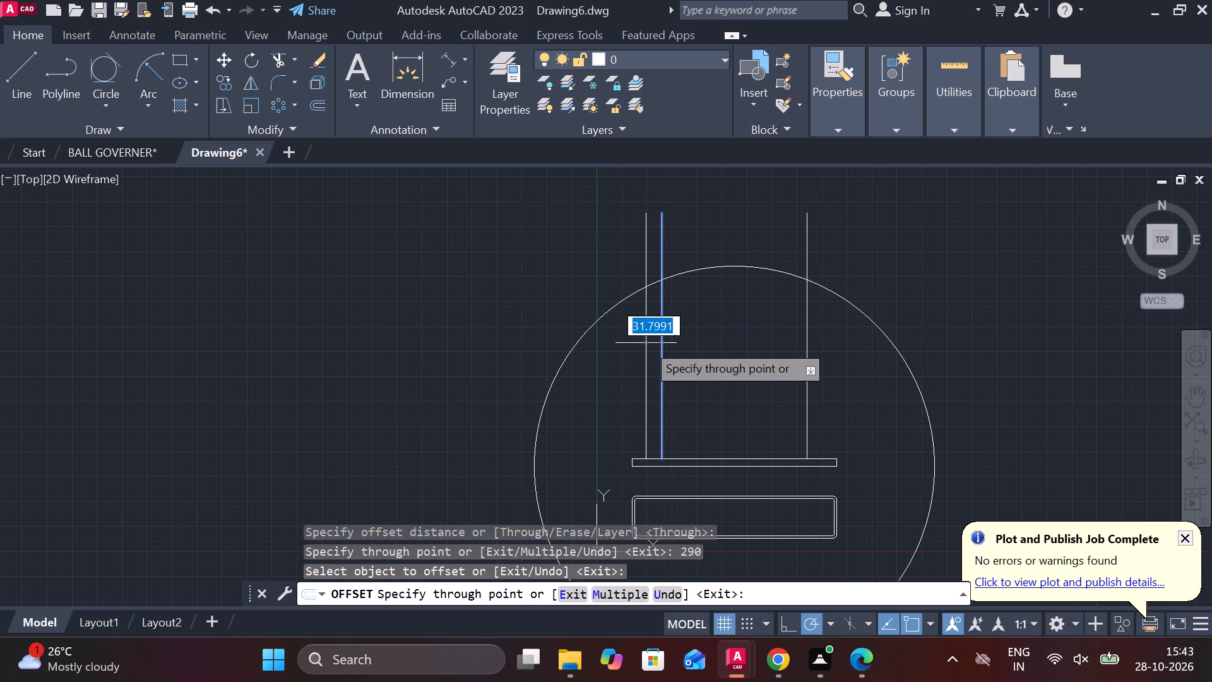
{"action": "type", "text": "145"}
{"action": "key", "text": "BackSpace"}
{"action": "key", "text": "BackSpace"}
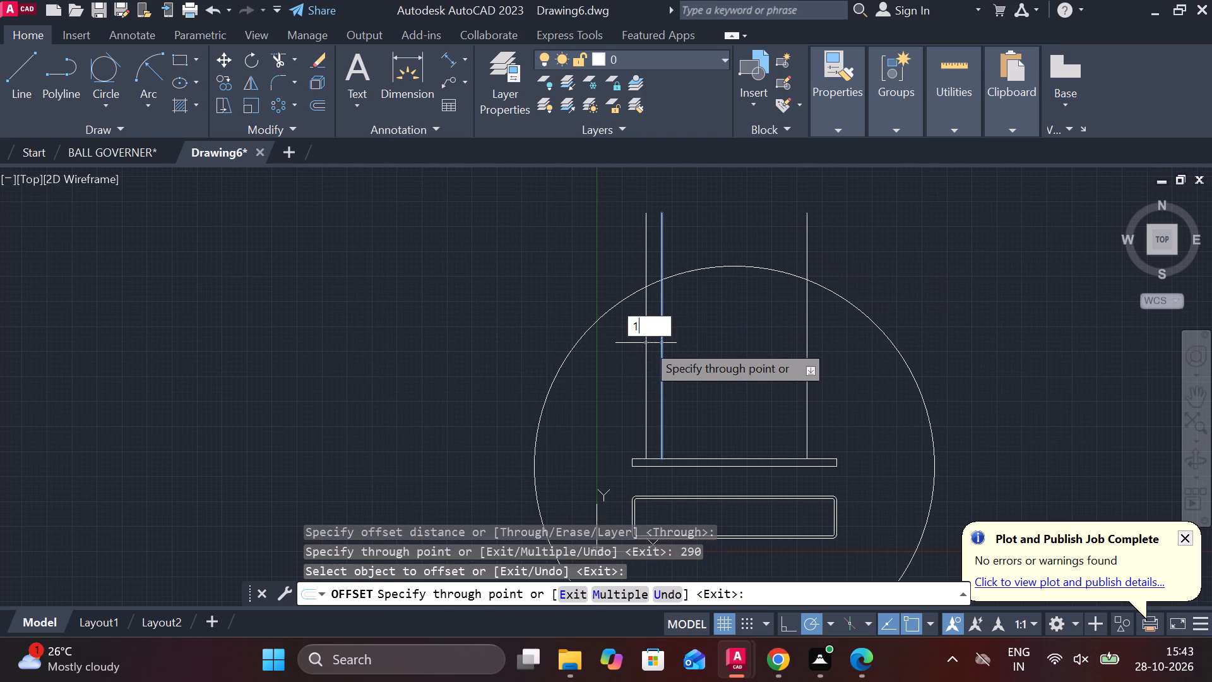
{"action": "type", "text": "5"}
{"action": "key", "text": "space"}
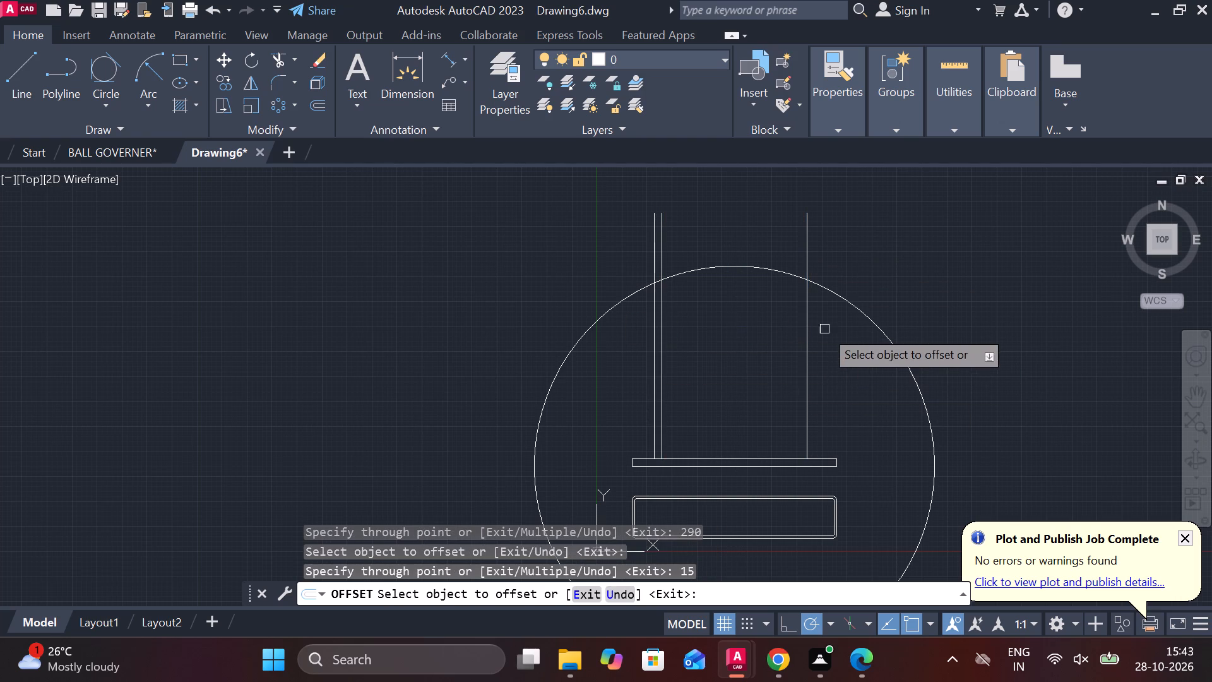
{"action": "left_click", "coordinate": [805, 317]}
{"action": "type", "text": "15"}
{"action": "key", "text": "space"}
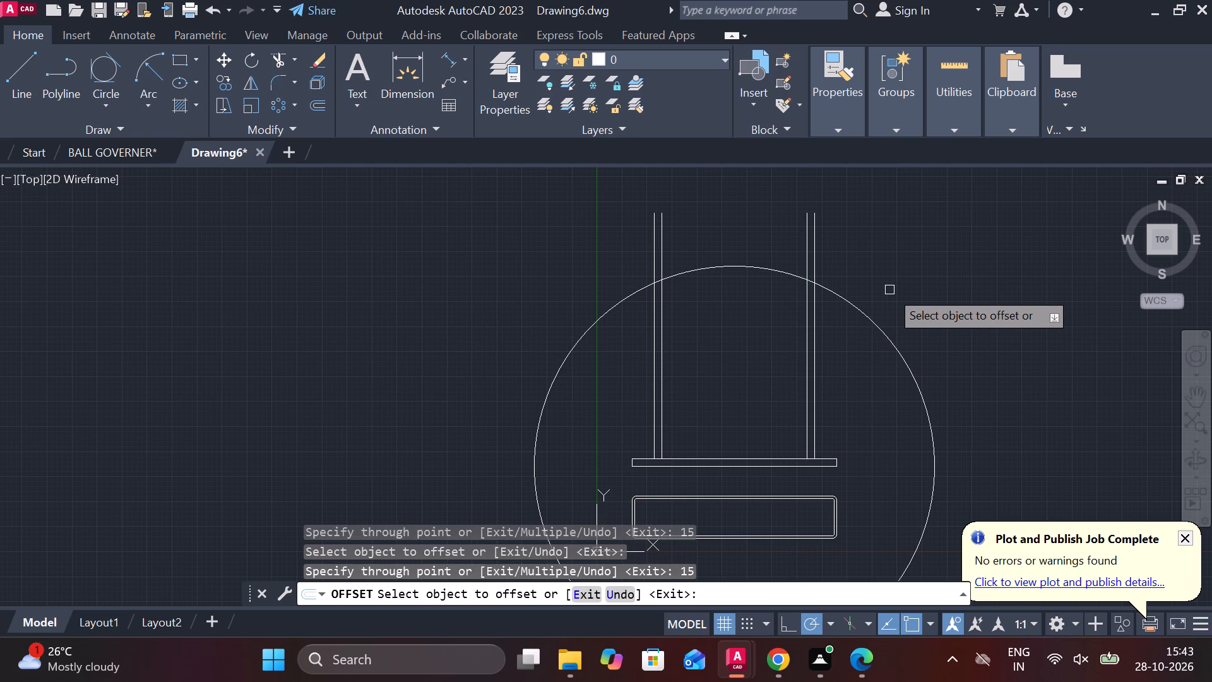
Offset the large circle inward by 15.
{"action": "left_click", "coordinate": [782, 271]}
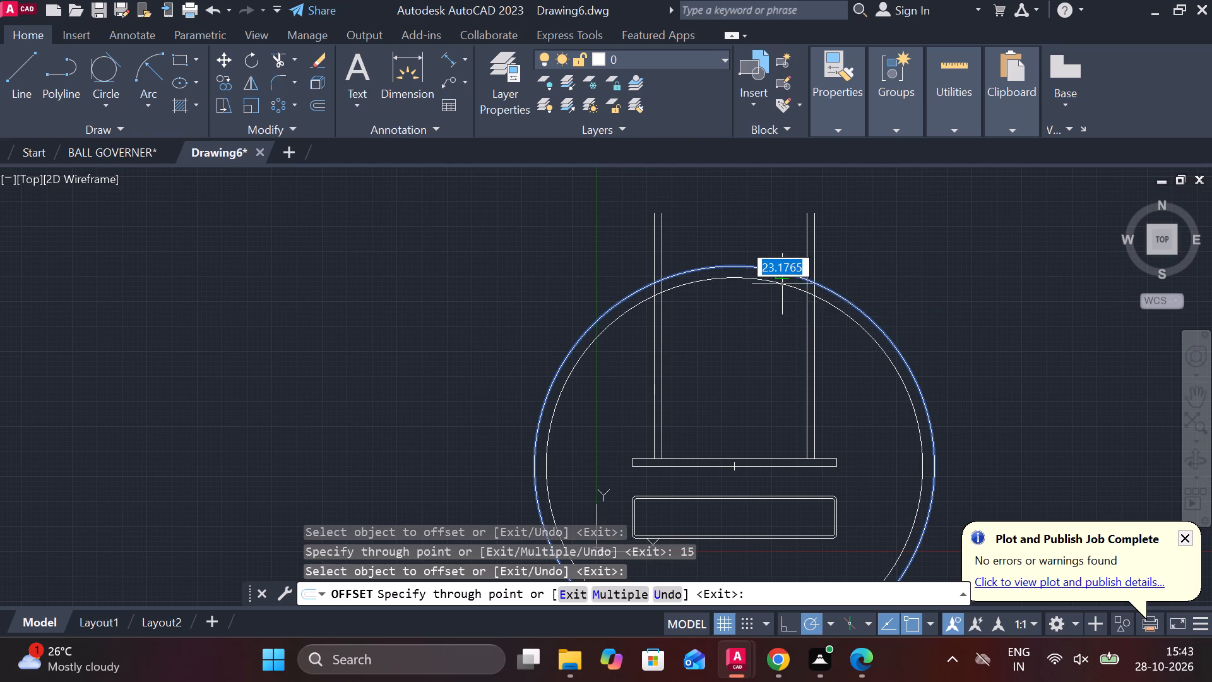
{"action": "type", "text": "15"}
{"action": "key", "text": "space"}
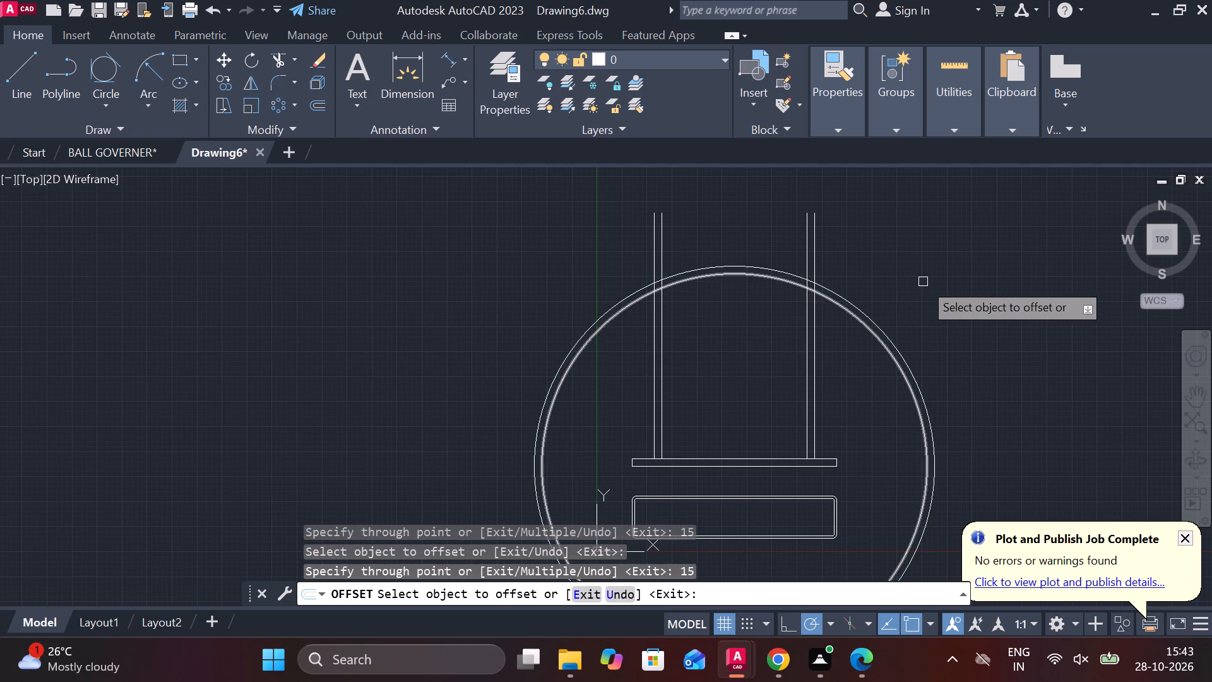
{"action": "key", "text": "grave"}
{"action": "key", "text": "Escape"}
Trim both circles outside the outer vertical lines, and trim the vertical lines above the outer arc.
{"action": "type", "text": "TR"}
{"action": "key", "text": "space"}
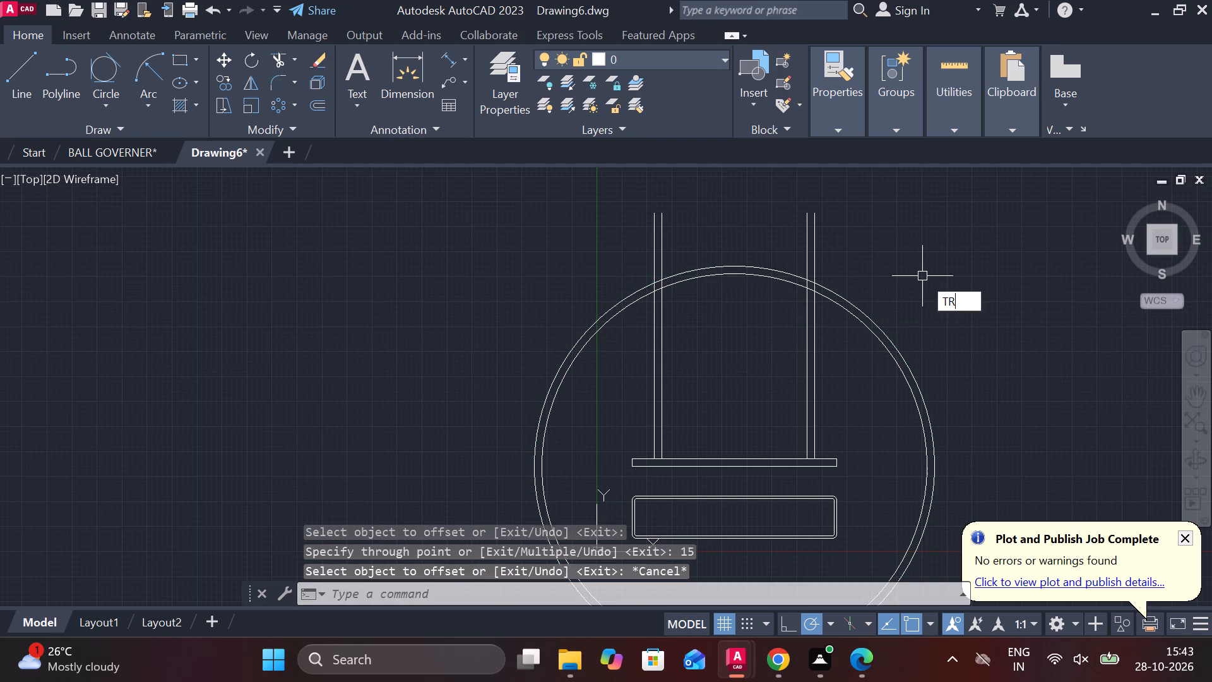
{"action": "left_click_drag", "start_coordinate": [909, 282], "coordinate": [860, 396]}
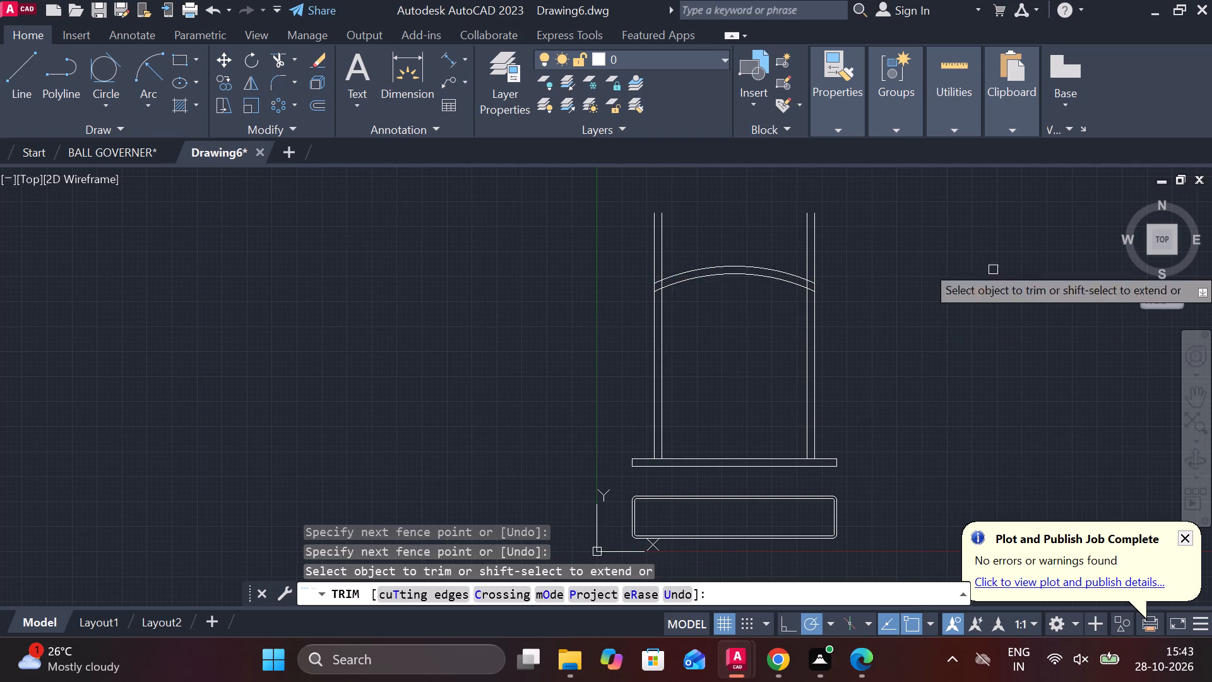
{"action": "left_click_drag", "start_coordinate": [888, 251], "coordinate": [573, 236]}
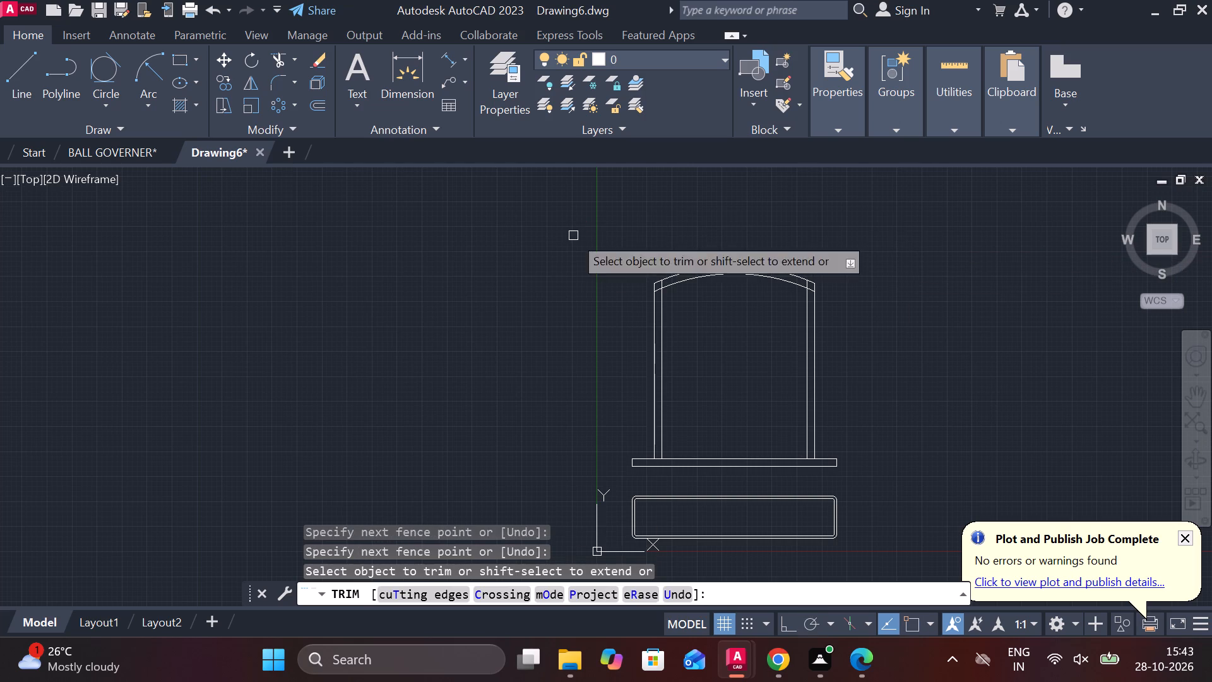
Trim the inner arc and inner vertical lines where they overlap at both top corners, leaving a double-line arched frame.
{"action": "scroll", "coordinate": [716, 306], "scroll_direction": "up", "scroll_amount": 3}
{"action": "middle_click_drag", "start_coordinate": [656, 279], "coordinate": [701, 351]}
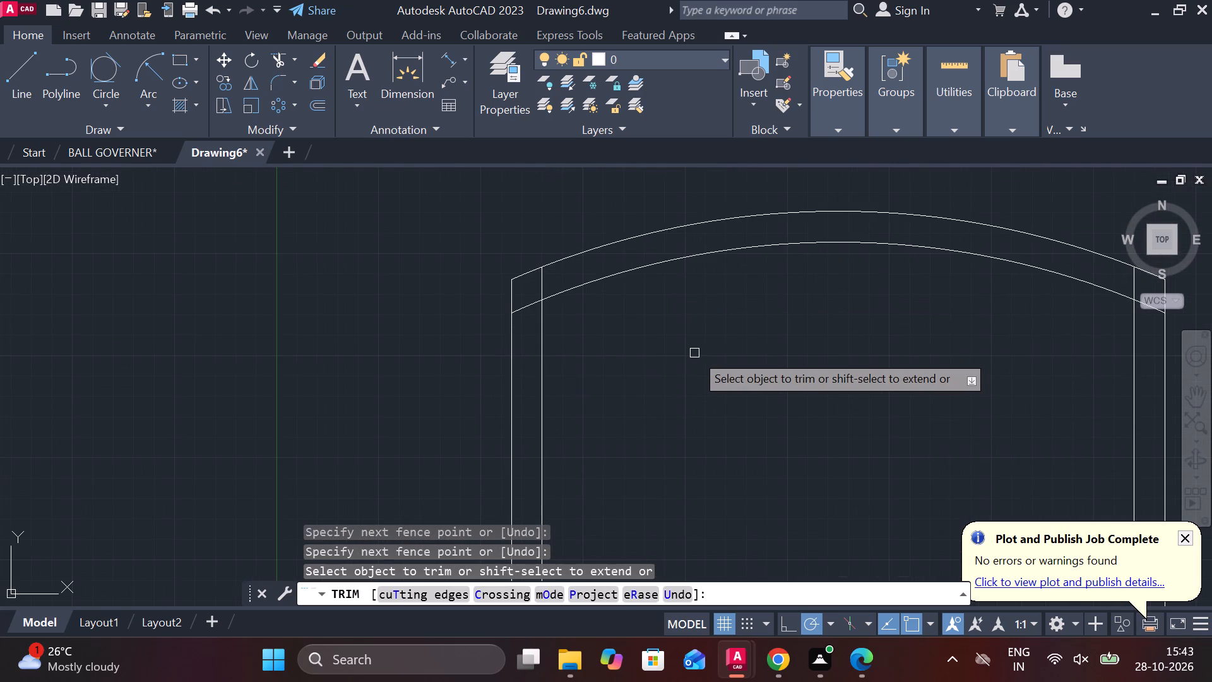
{"action": "left_click", "coordinate": [528, 304]}
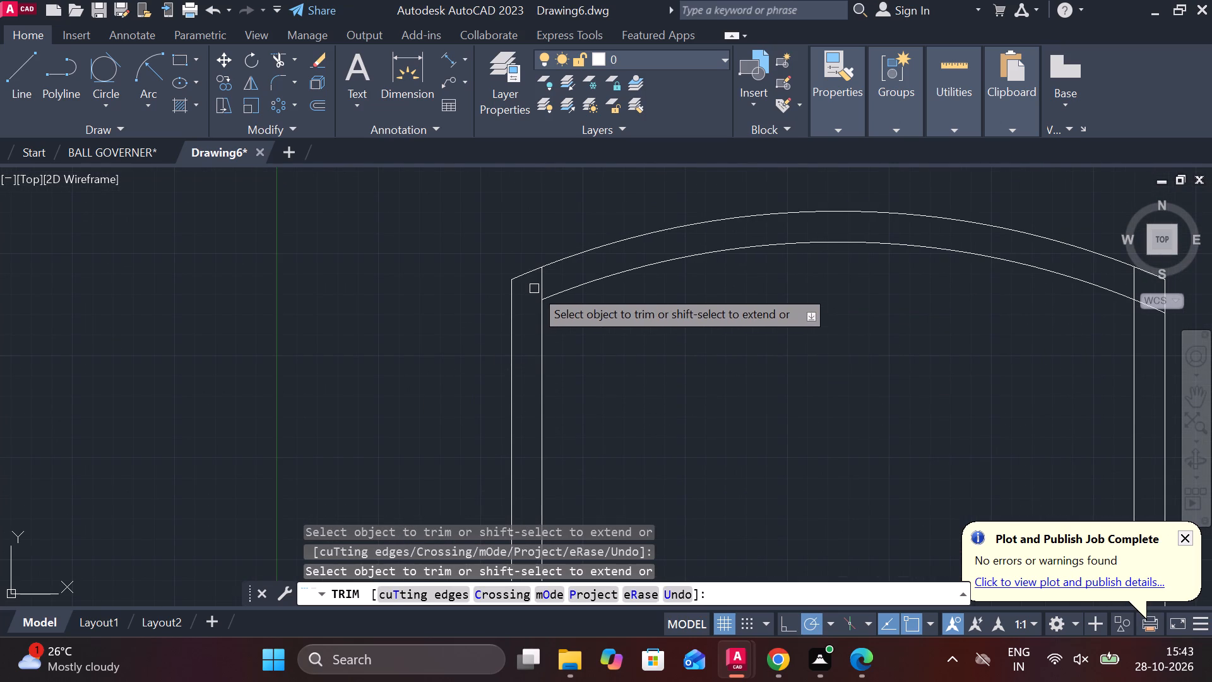
{"action": "left_click", "coordinate": [550, 277]}
{"action": "left_click", "coordinate": [538, 288]}
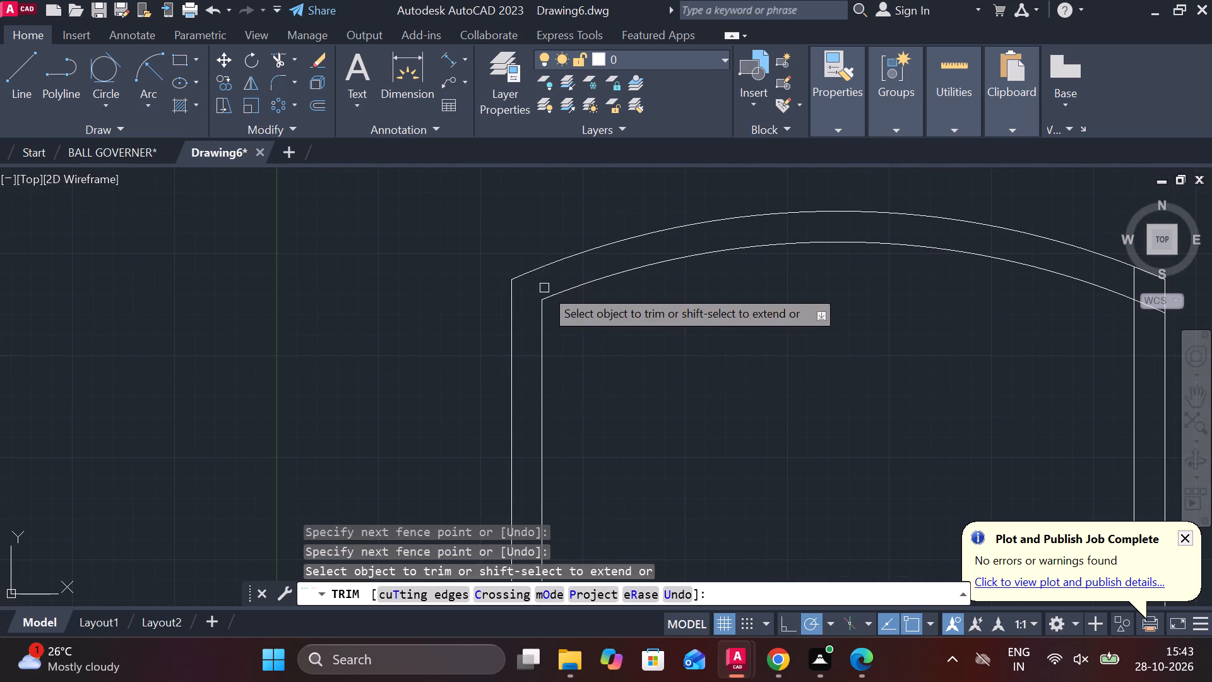
{"action": "scroll", "coordinate": [551, 288], "scroll_direction": "down", "scroll_amount": 3}
{"action": "scroll", "coordinate": [758, 297], "scroll_direction": "up", "scroll_amount": 4}
{"action": "middle_click_drag", "start_coordinate": [464, 317], "coordinate": [735, 347]}
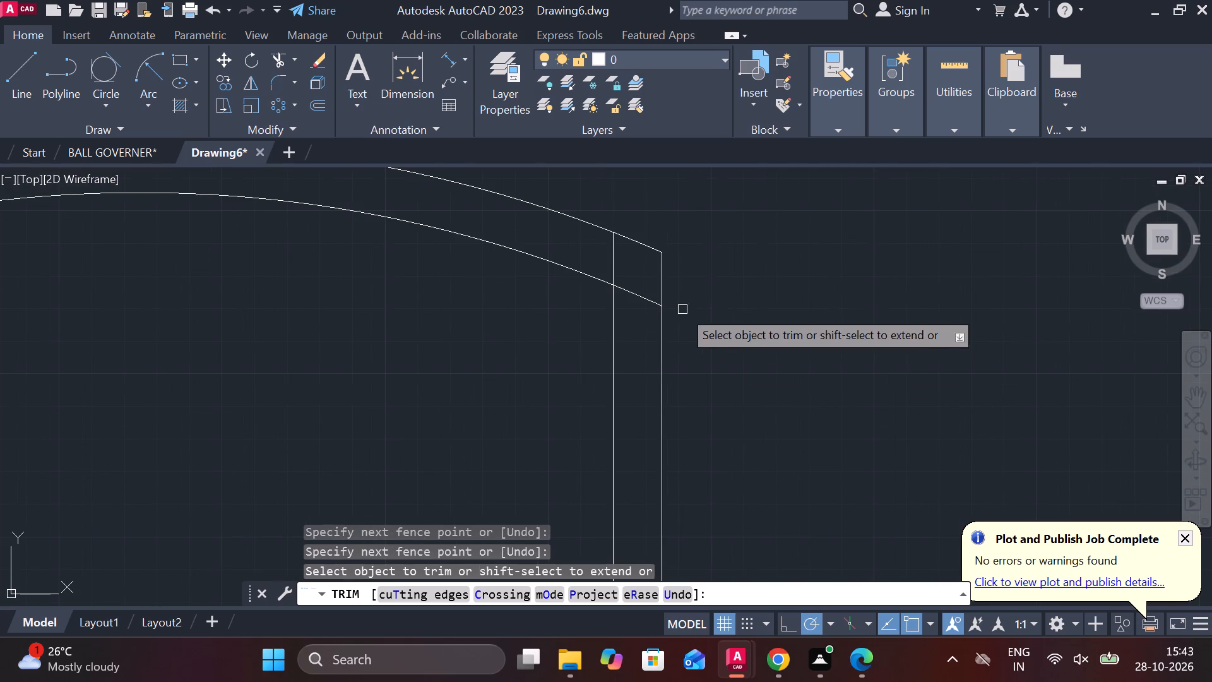
{"action": "left_click", "coordinate": [607, 259]}
{"action": "left_click", "coordinate": [617, 265]}
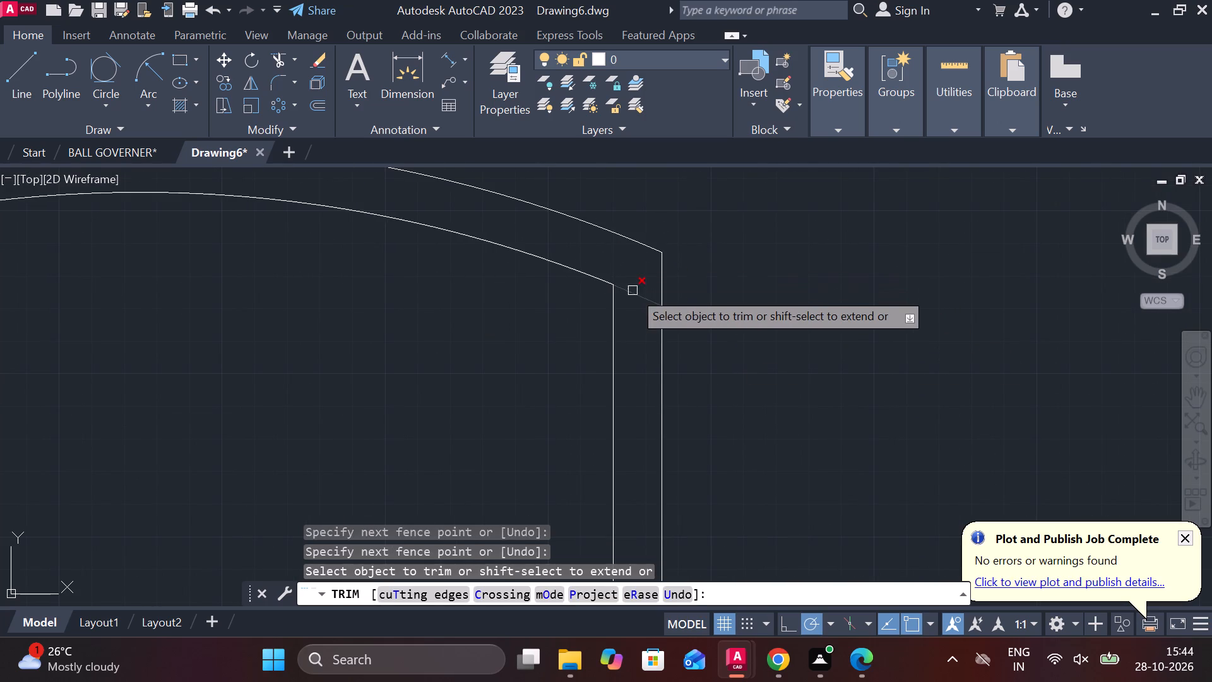
{"action": "left_click", "coordinate": [633, 290]}
{"action": "scroll", "coordinate": [641, 301], "scroll_direction": "down", "scroll_amount": 3}
{"action": "middle_click_drag", "start_coordinate": [756, 320], "coordinate": [769, 309]}
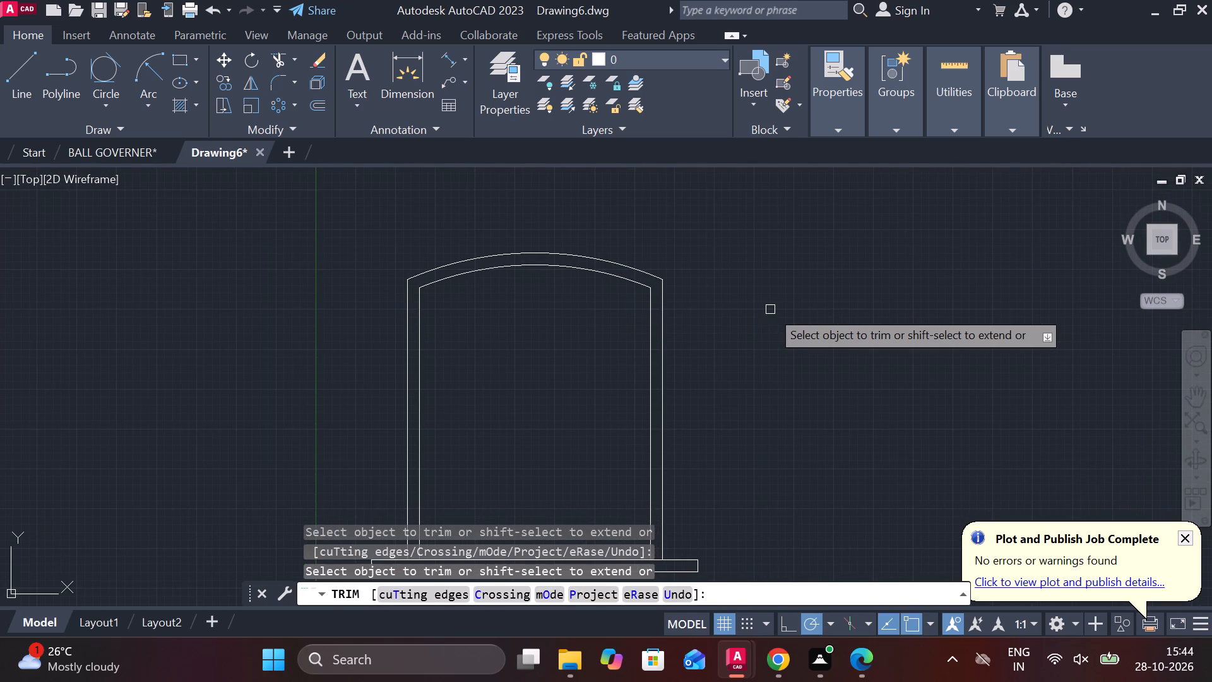
{"action": "middle_click_drag", "start_coordinate": [771, 356], "coordinate": [780, 158]}
{"action": "middle_click_drag", "start_coordinate": [712, 260], "coordinate": [736, 263]}
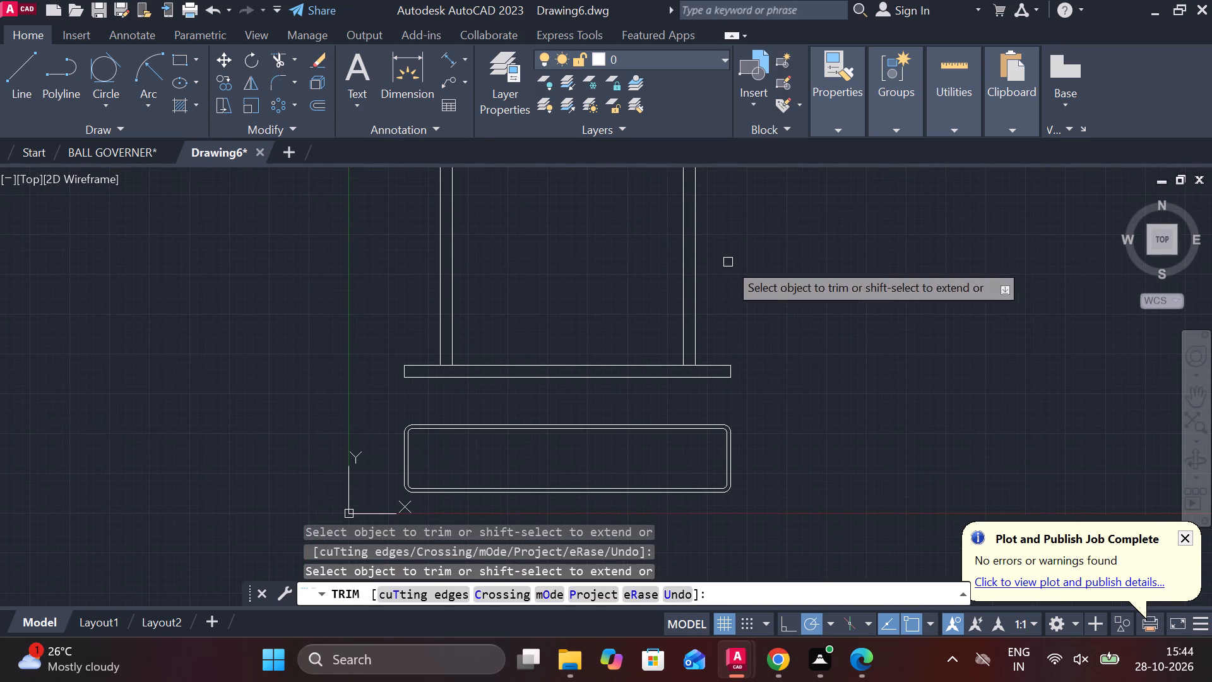
{"action": "middle_click_drag", "start_coordinate": [728, 262], "coordinate": [727, 294]}
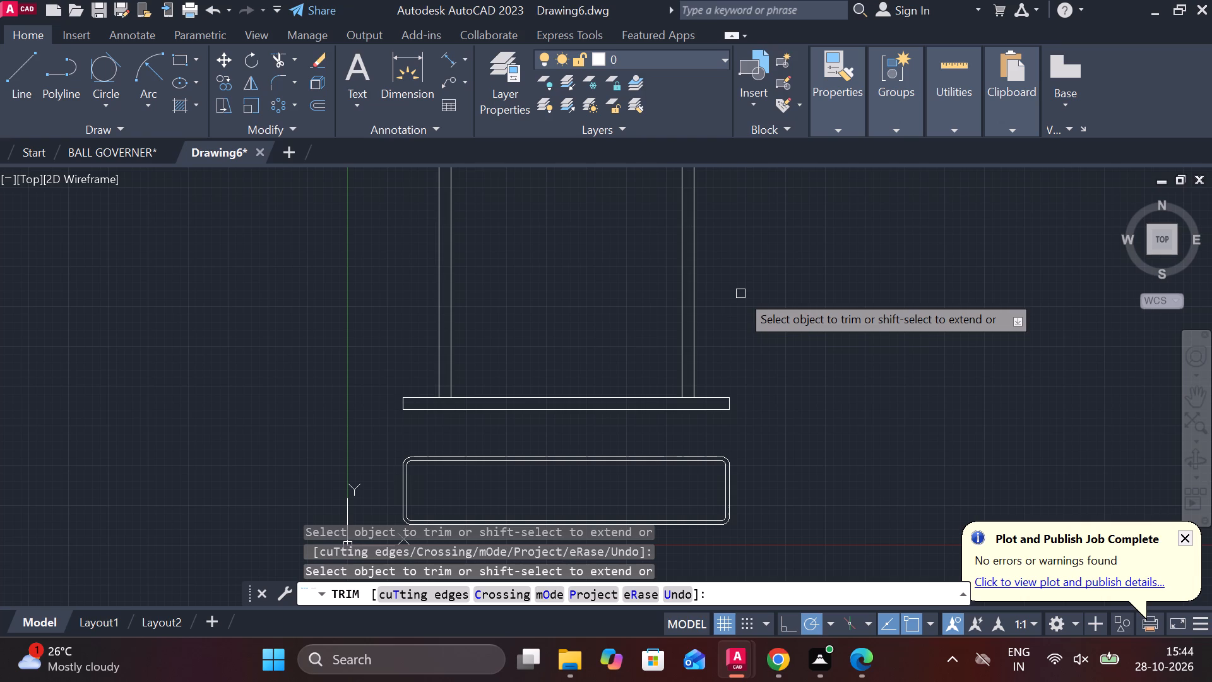
{"action": "key", "text": "Escape"}
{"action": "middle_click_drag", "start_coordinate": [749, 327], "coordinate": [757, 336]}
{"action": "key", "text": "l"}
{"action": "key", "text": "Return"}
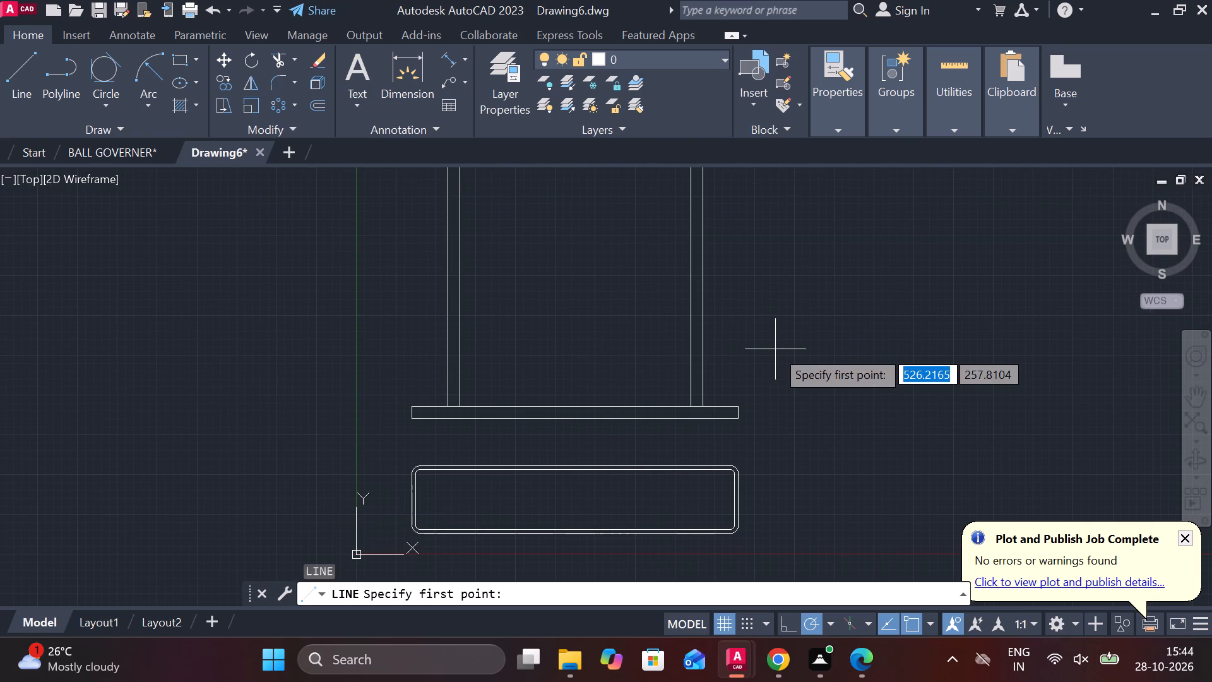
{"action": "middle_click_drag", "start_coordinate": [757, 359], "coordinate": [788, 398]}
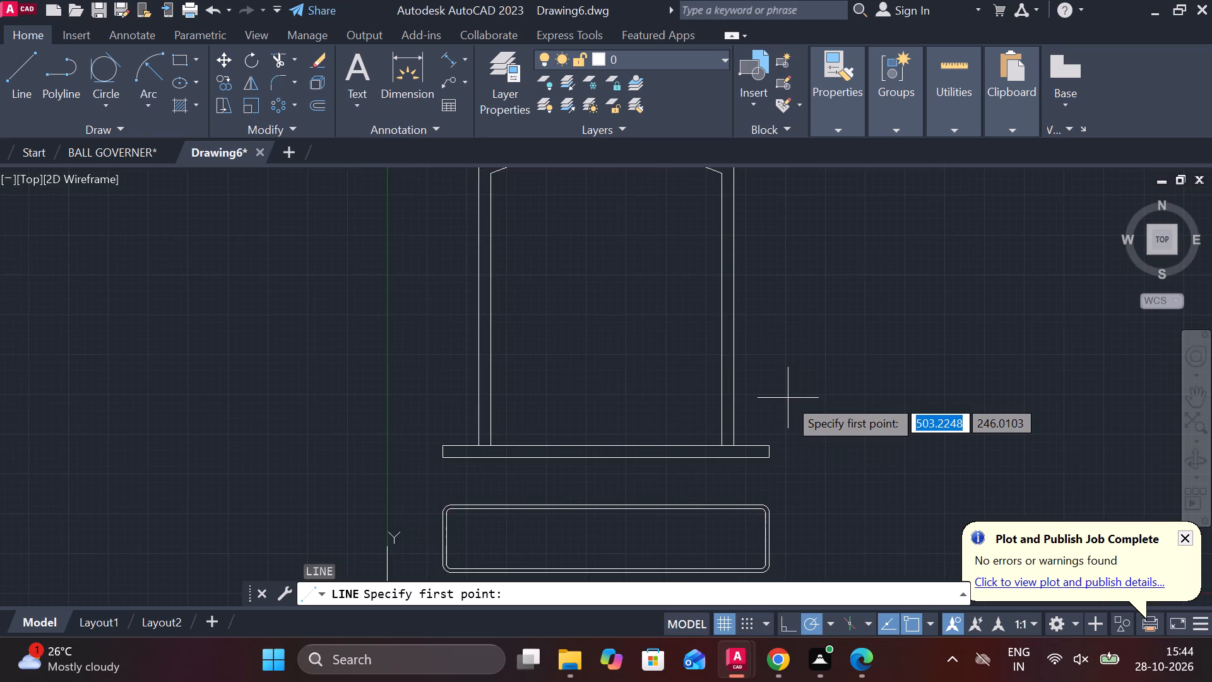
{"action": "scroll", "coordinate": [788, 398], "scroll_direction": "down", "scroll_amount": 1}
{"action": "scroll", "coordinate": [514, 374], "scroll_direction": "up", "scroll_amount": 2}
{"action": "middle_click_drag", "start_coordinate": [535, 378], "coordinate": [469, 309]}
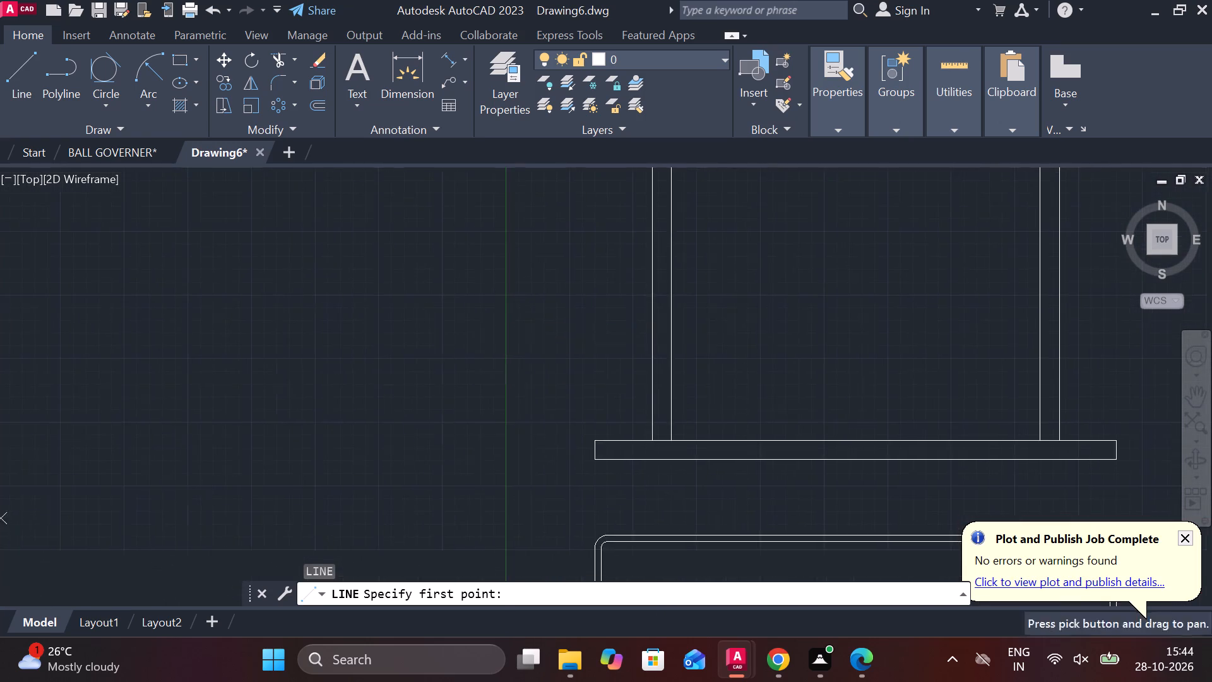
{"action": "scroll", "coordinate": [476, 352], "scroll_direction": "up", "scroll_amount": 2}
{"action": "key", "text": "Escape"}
Fillet the two top corners of the thin rectangle with radius 5, using the Multiple option.
{"action": "type", "text": "F R 5"}
{"action": "key", "text": "space"}
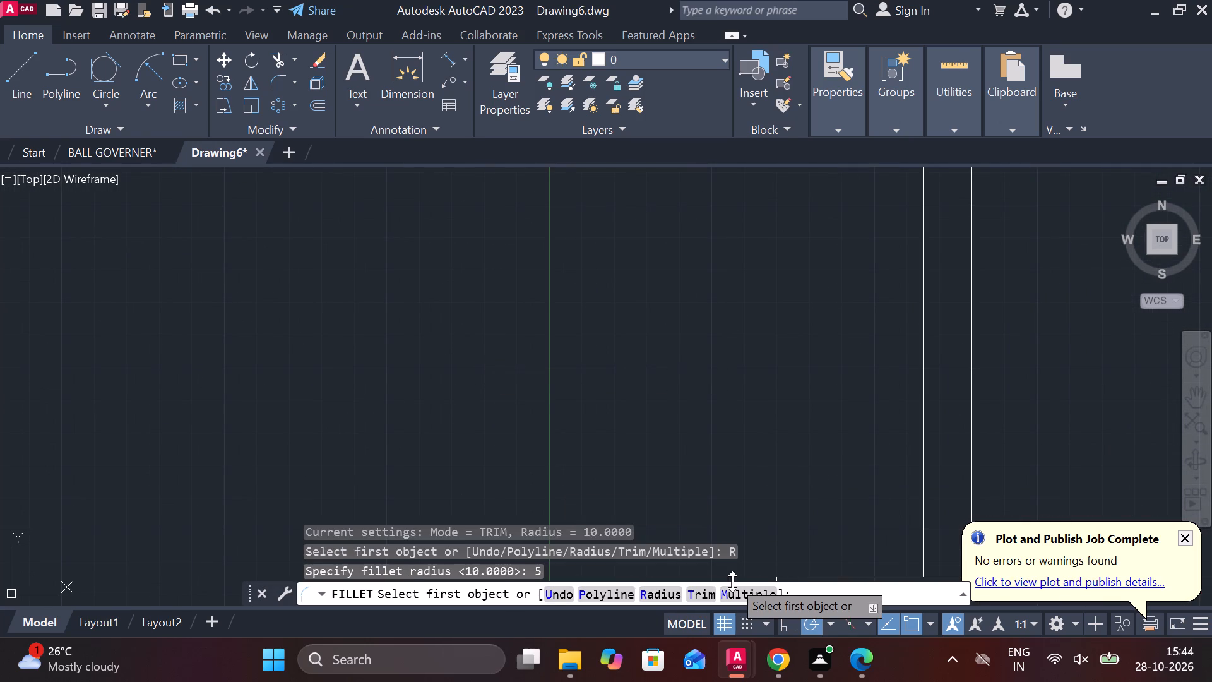
{"action": "left_click", "coordinate": [734, 596]}
{"action": "middle_click_drag", "start_coordinate": [730, 534], "coordinate": [567, 336]}
{"action": "middle_click_drag", "start_coordinate": [718, 437], "coordinate": [483, 231]}
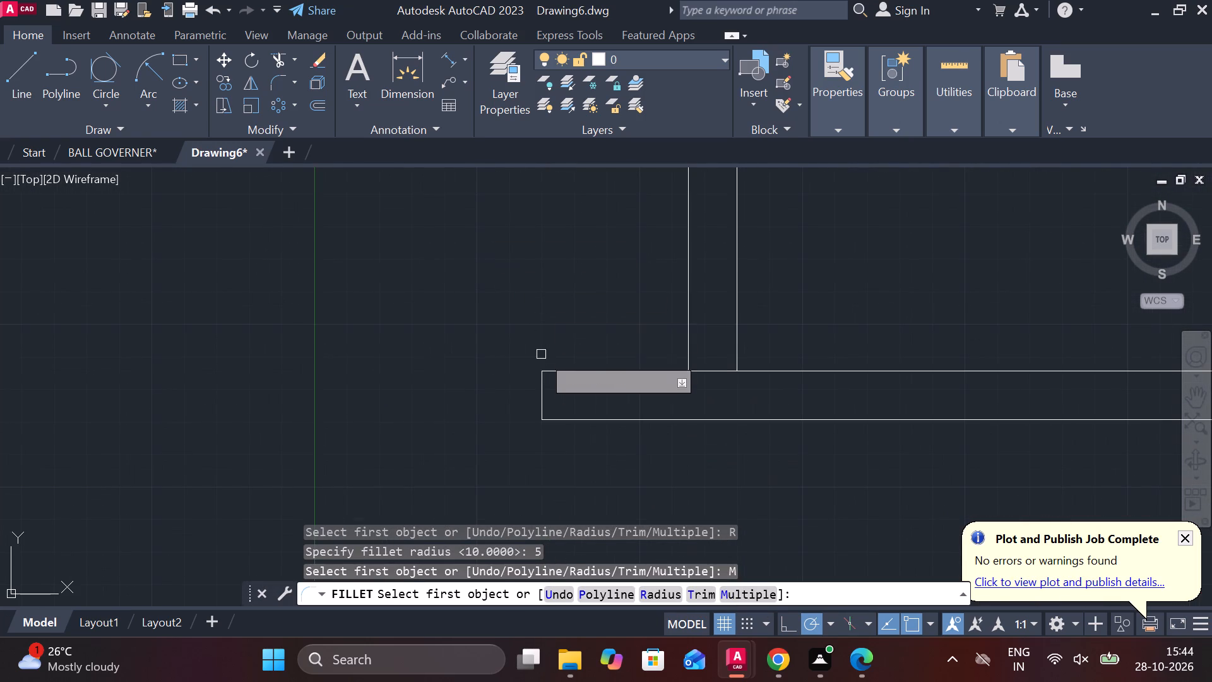
{"action": "left_click", "coordinate": [575, 366]}
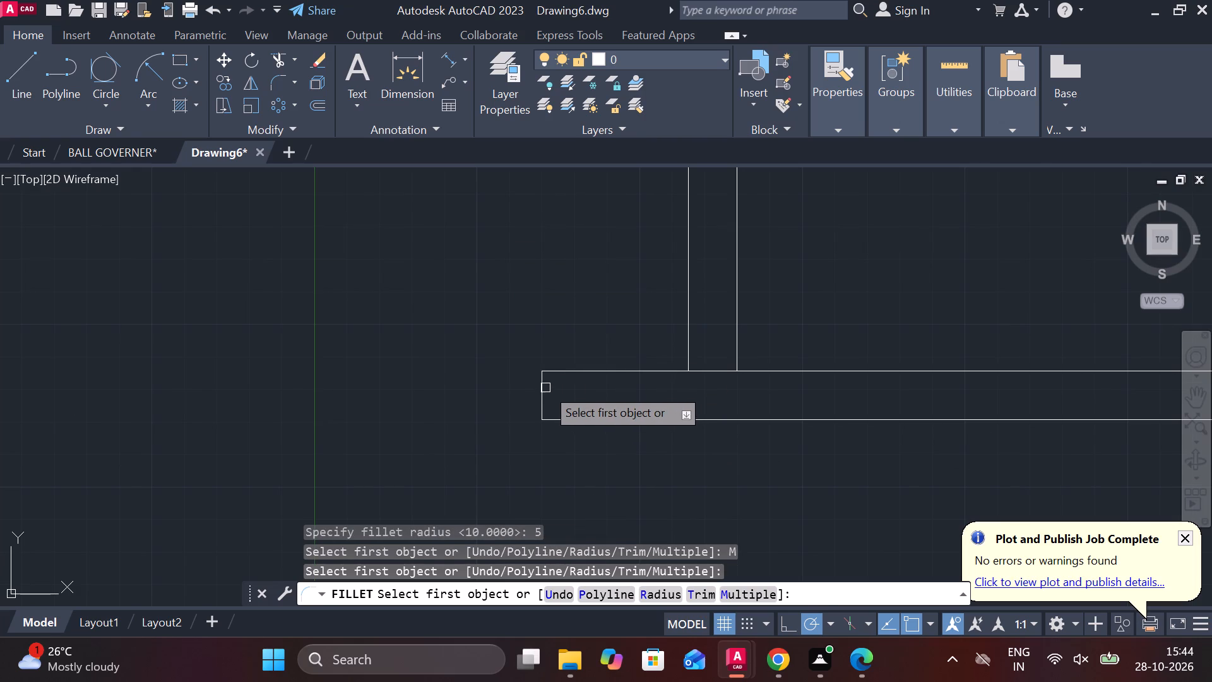
{"action": "double_click", "coordinate": [545, 387]}
{"action": "left_click", "coordinate": [558, 373]}
{"action": "scroll", "coordinate": [559, 373], "scroll_direction": "down", "scroll_amount": 3}
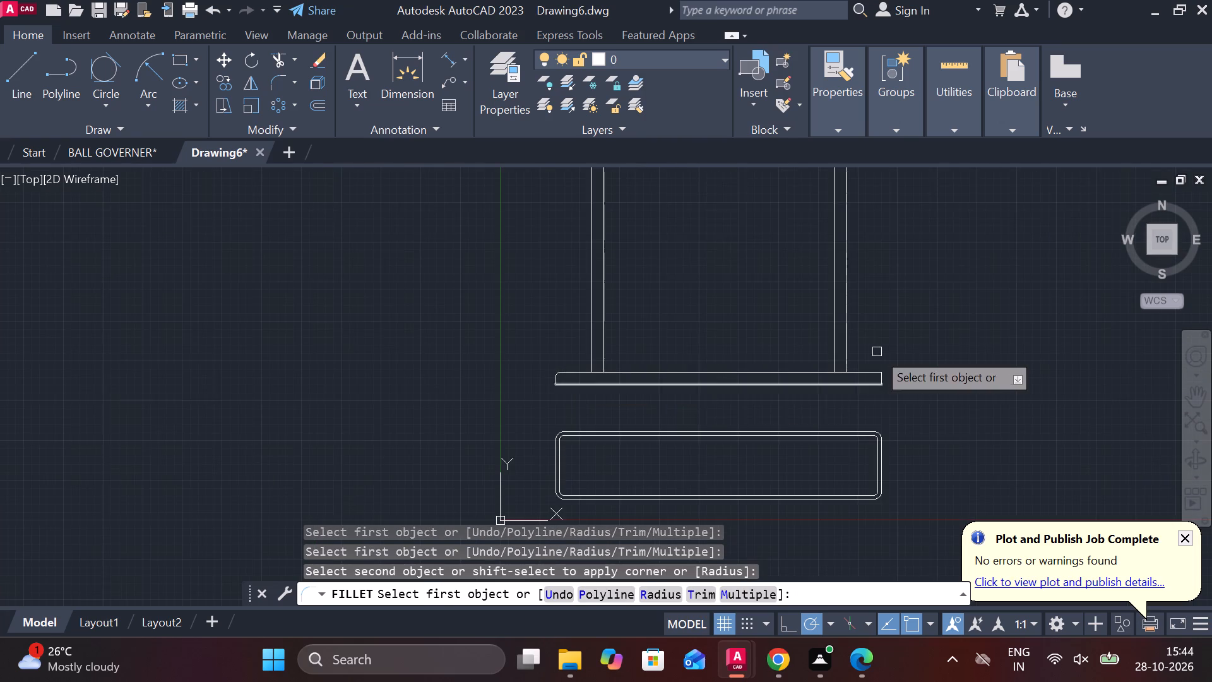
{"action": "scroll", "coordinate": [877, 352], "scroll_direction": "up", "scroll_amount": 3}
{"action": "left_click", "coordinate": [862, 436]}
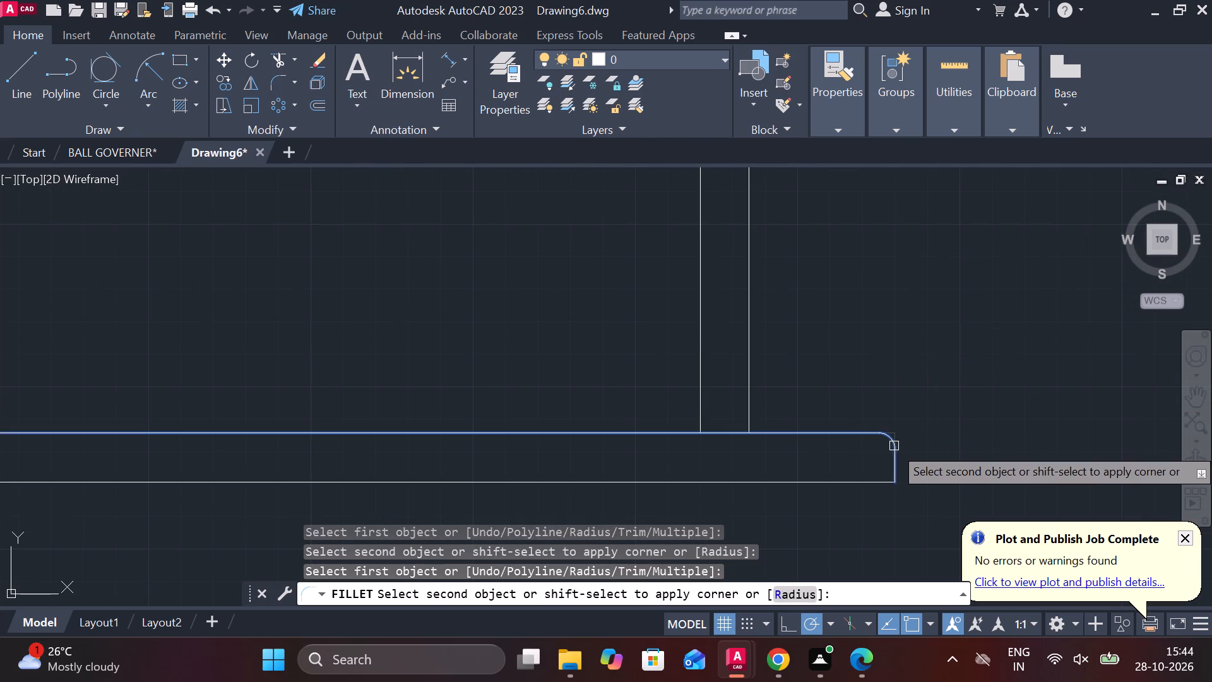
{"action": "left_click", "coordinate": [893, 445]}
{"action": "scroll", "coordinate": [924, 435], "scroll_direction": "down", "scroll_amount": 3}
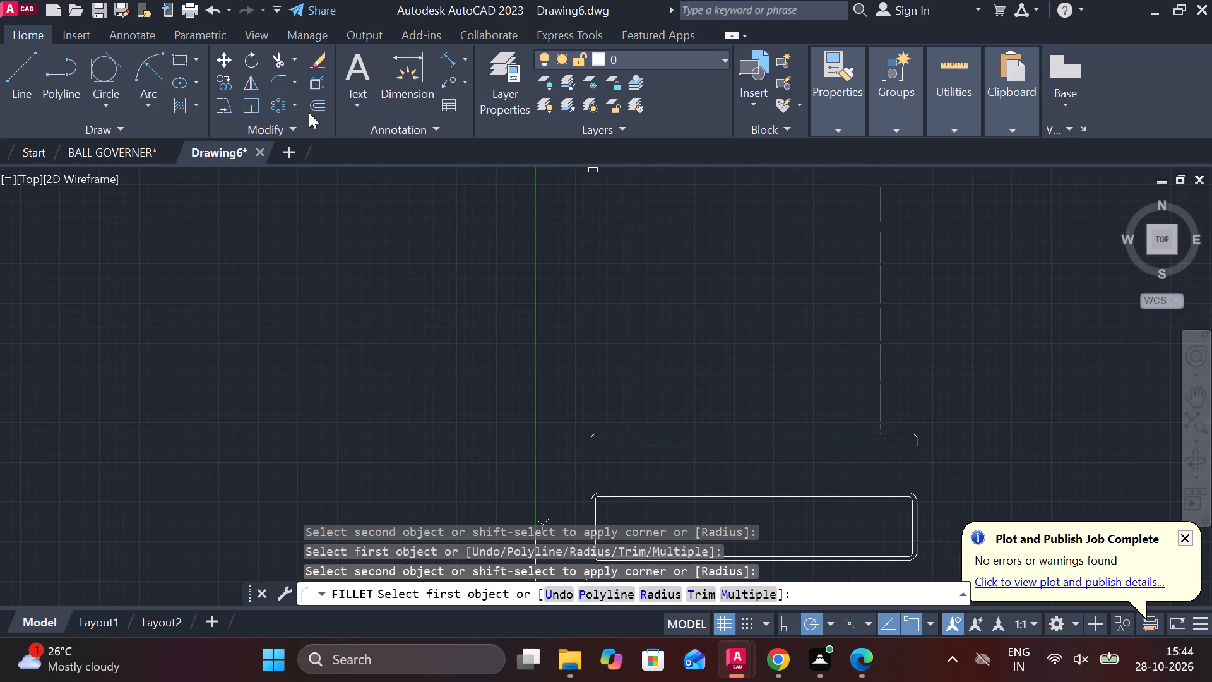
Draw a slanted line from the arched frame's outer top-left corner down to the base's top edge at its left fillet.
{"action": "left_click", "coordinate": [27, 64]}
{"action": "middle_click_drag", "start_coordinate": [520, 357], "coordinate": [518, 409]}
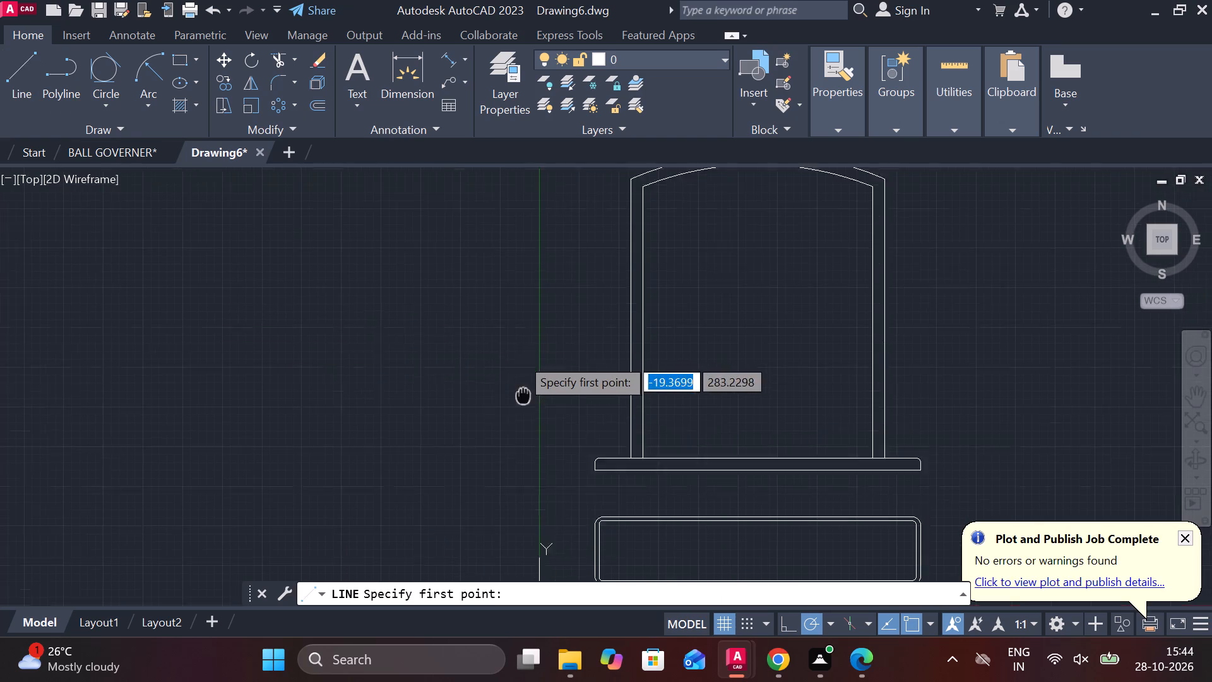
{"action": "left_click", "coordinate": [626, 215]}
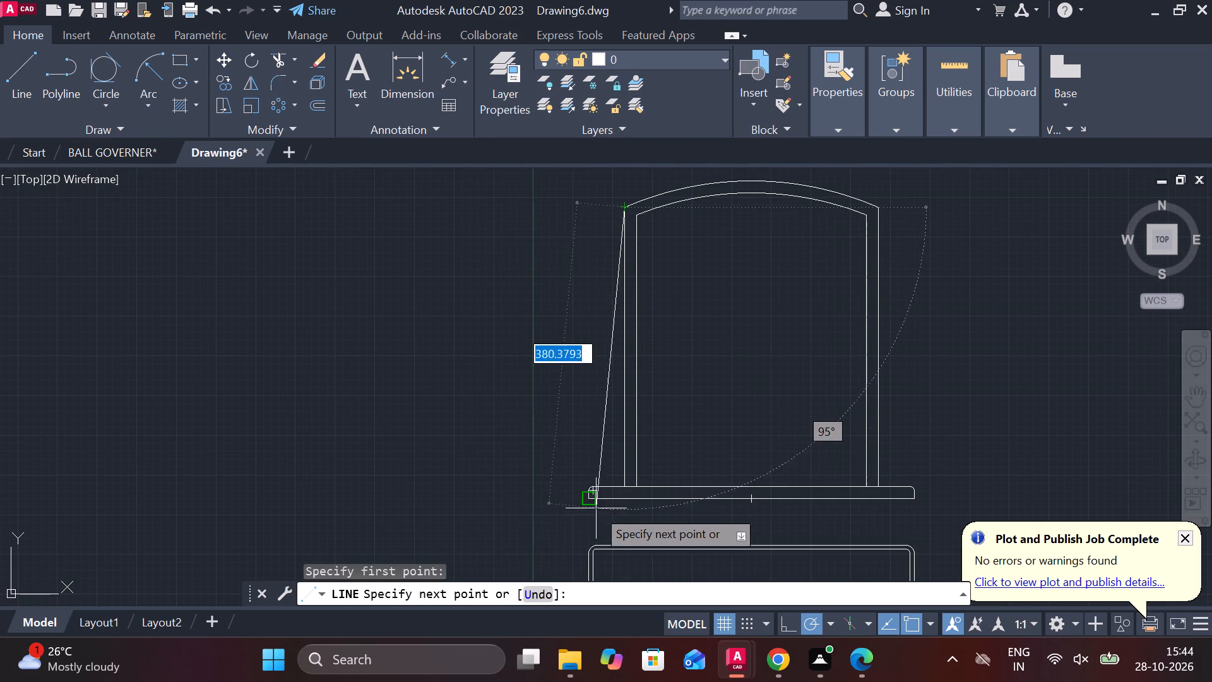
{"action": "scroll", "coordinate": [586, 493], "scroll_direction": "up", "scroll_amount": 3}
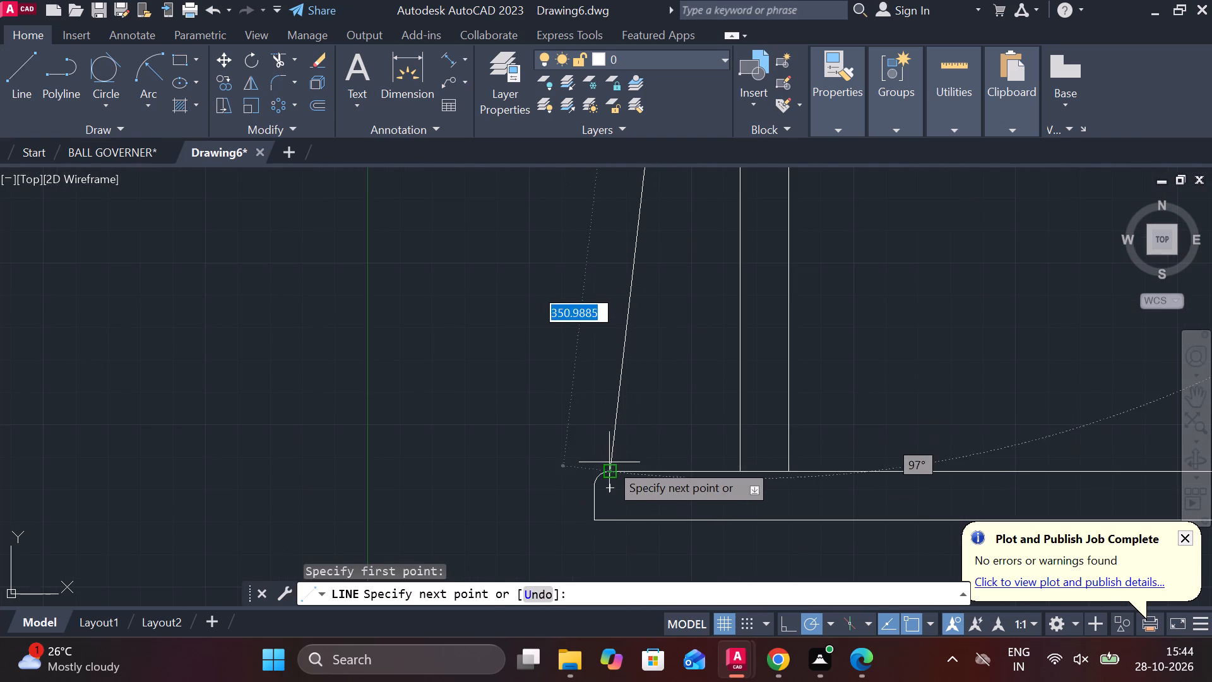
{"action": "left_click", "coordinate": [609, 462]}
{"action": "key", "text": "Escape"}
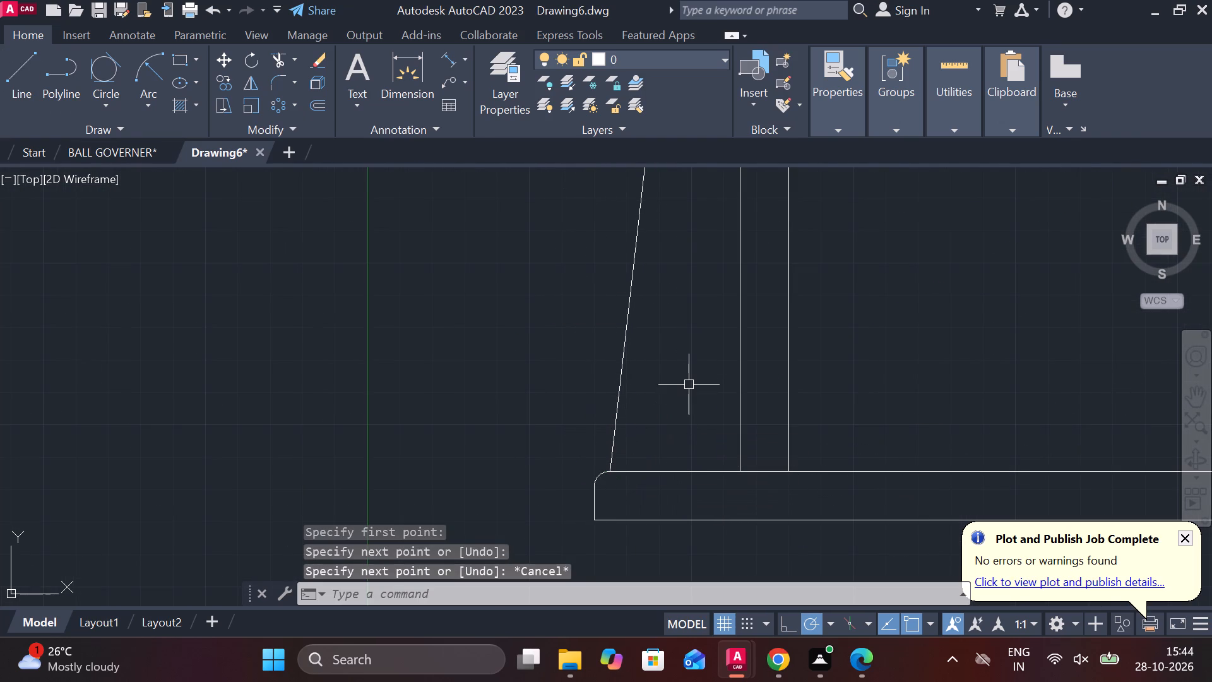
Mirror the slanted line about the frame's vertical centre, from the base's midpoint to the arch's crown, keeping the original.
{"action": "scroll", "coordinate": [697, 439], "scroll_direction": "down", "scroll_amount": 3}
{"action": "middle_click_drag", "start_coordinate": [734, 429], "coordinate": [637, 430]}
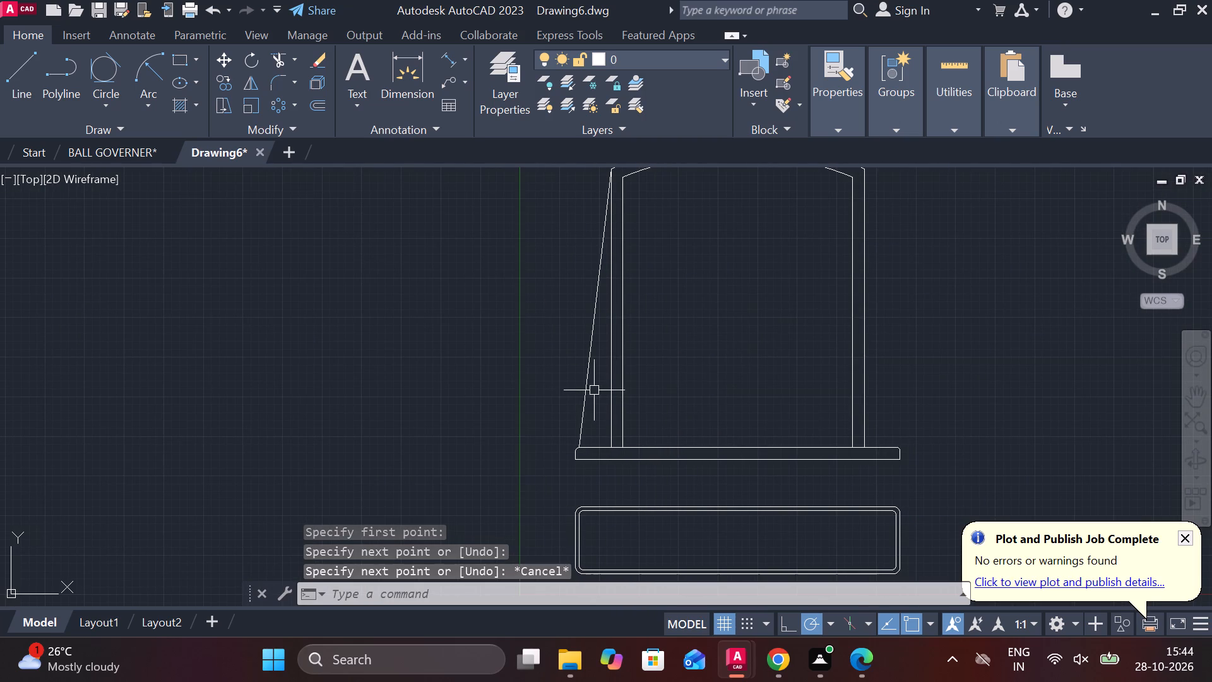
{"action": "left_click", "coordinate": [587, 390]}
{"action": "type", "text": "MI"}
{"action": "key", "text": "Return"}
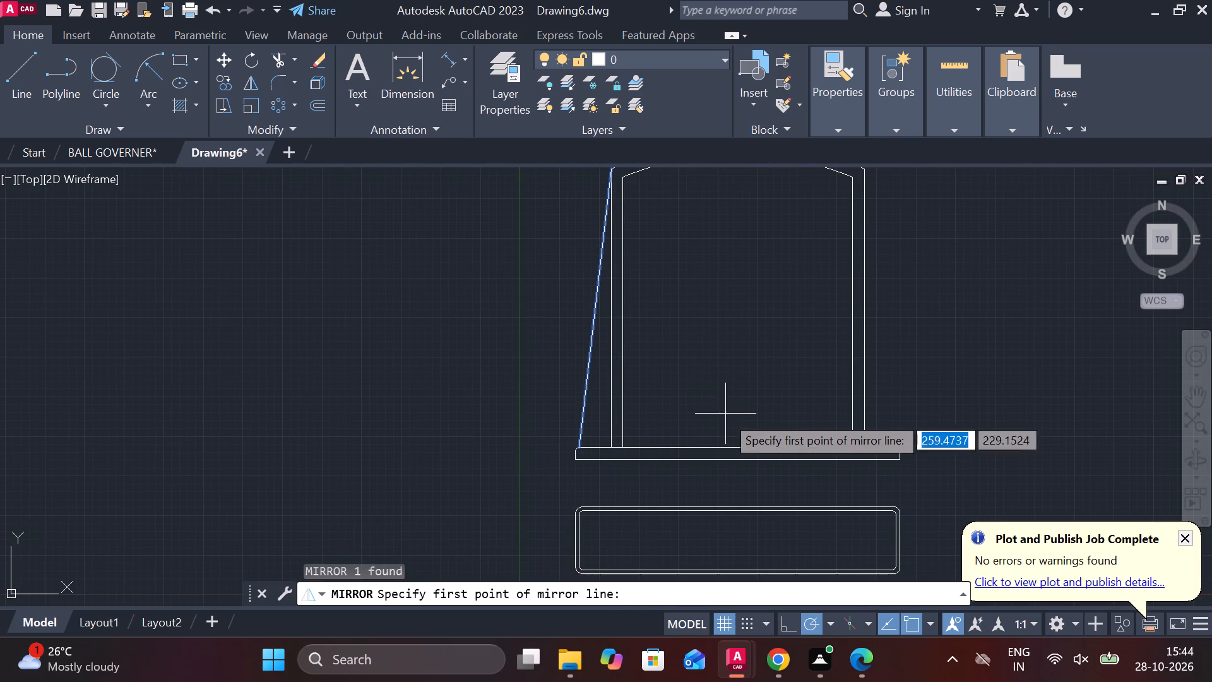
{"action": "left_click", "coordinate": [743, 444]}
{"action": "middle_click_drag", "start_coordinate": [747, 321], "coordinate": [757, 426]}
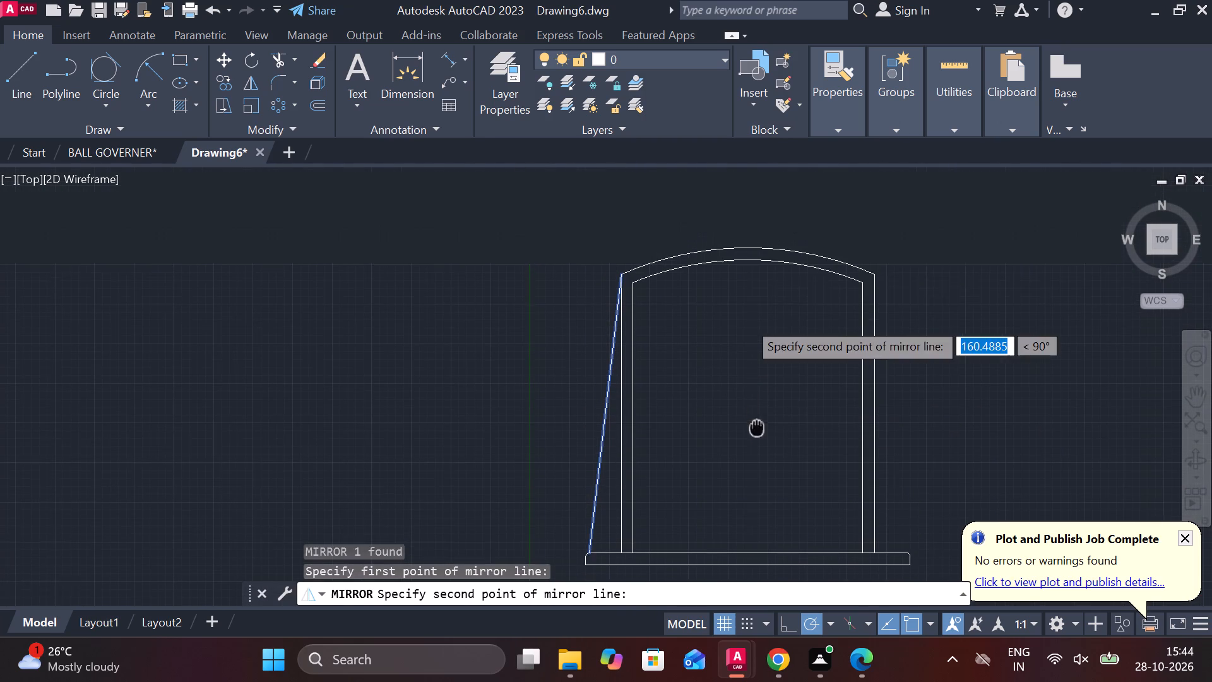
{"action": "left_click", "coordinate": [751, 246]}
{"action": "left_click_drag", "start_coordinate": [786, 315], "coordinate": [751, 246]}
Offset the base's bottom line upward by 45.
{"action": "middle_click_drag", "start_coordinate": [858, 356], "coordinate": [721, 97]}
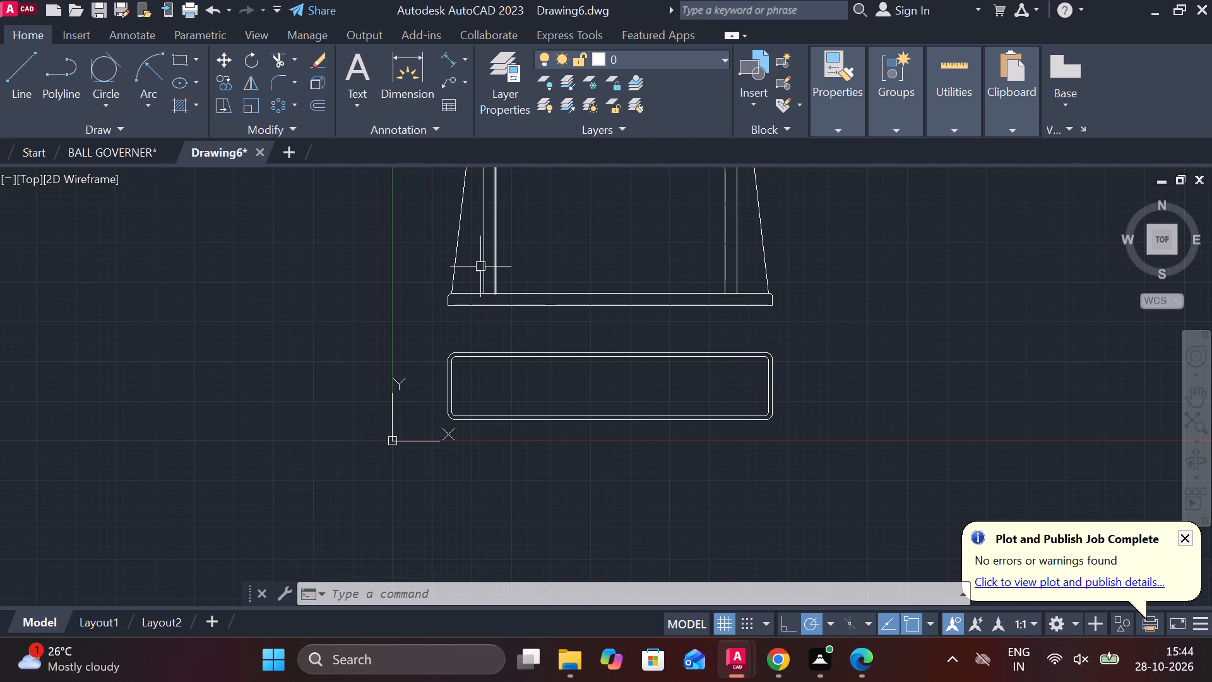
{"action": "scroll", "coordinate": [487, 287], "scroll_direction": "up", "scroll_amount": 1}
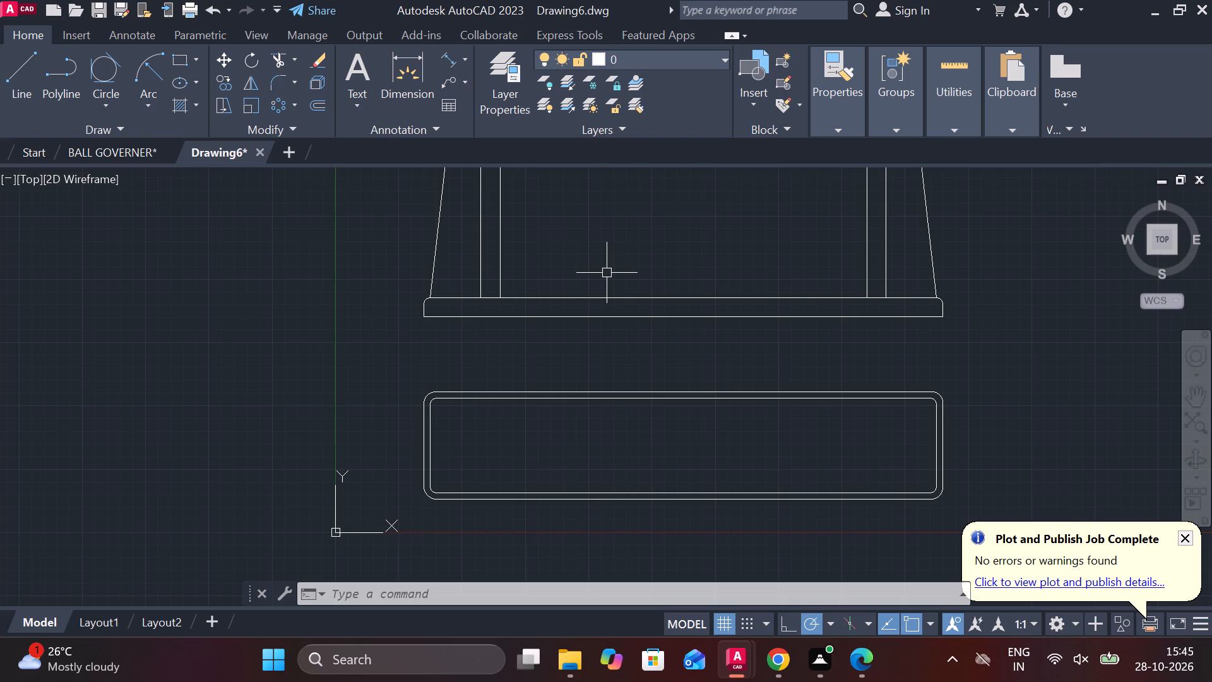
{"action": "left_click", "coordinate": [621, 321]}
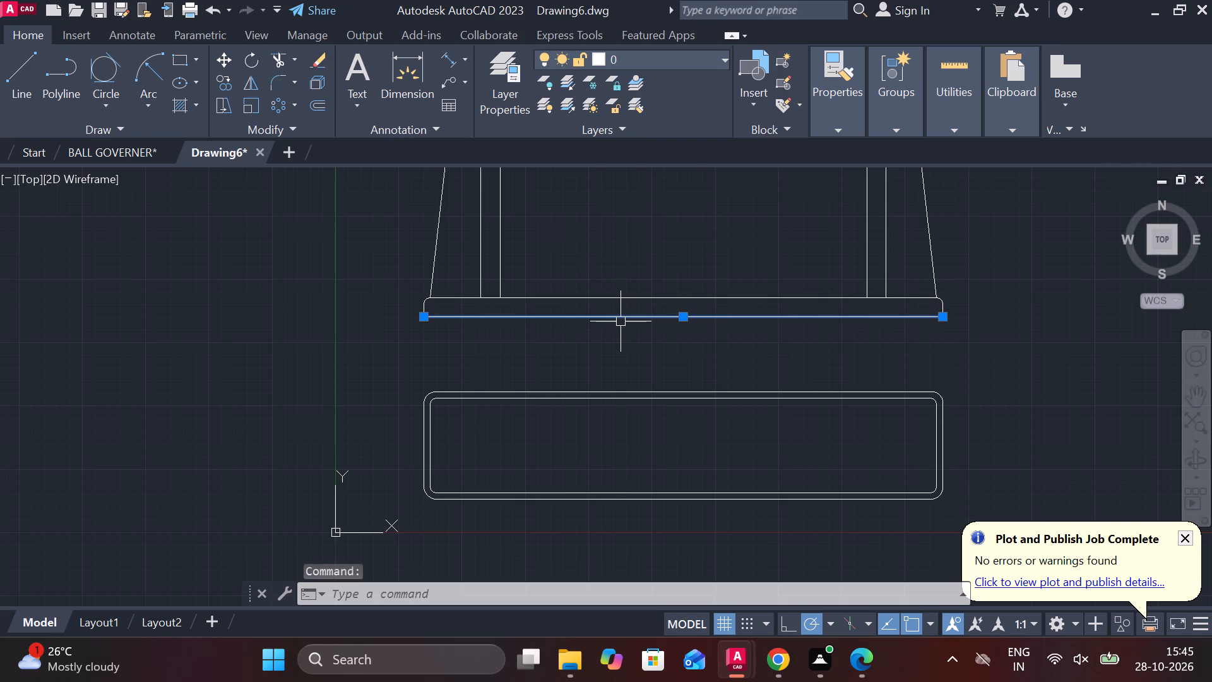
{"action": "key", "text": "o"}
{"action": "key", "text": "Return"}
{"action": "key", "text": "Return"}
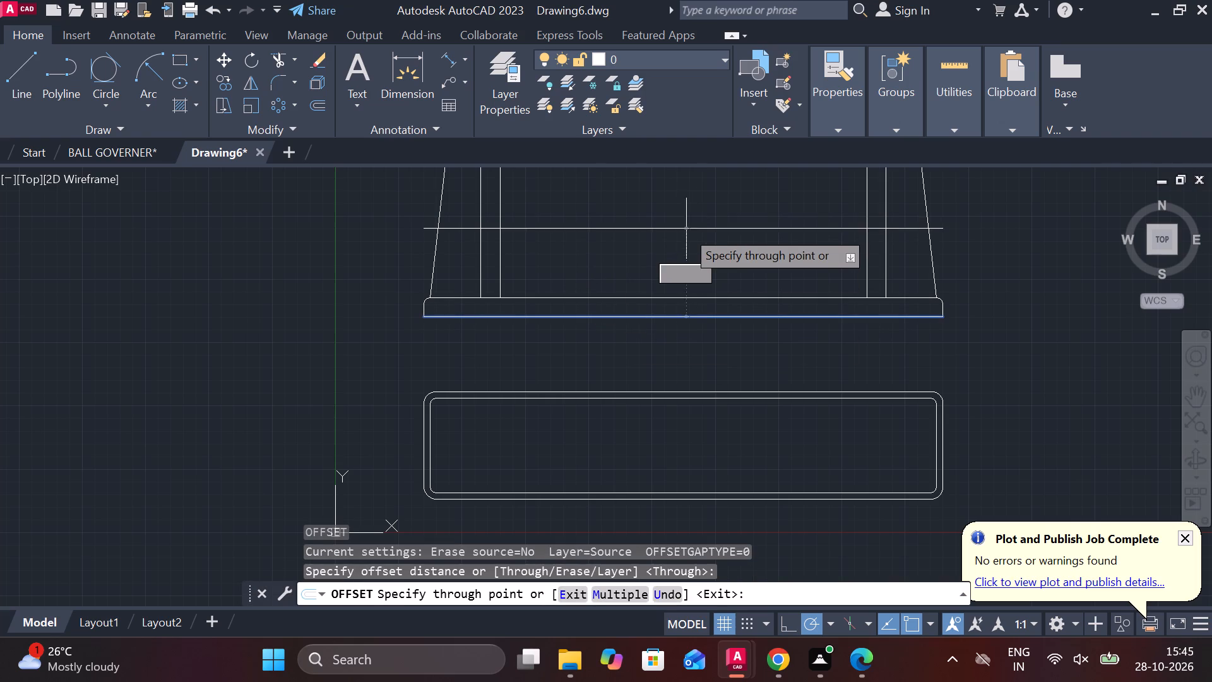
{"action": "type", "text": "45"}
{"action": "key", "text": "Return"}
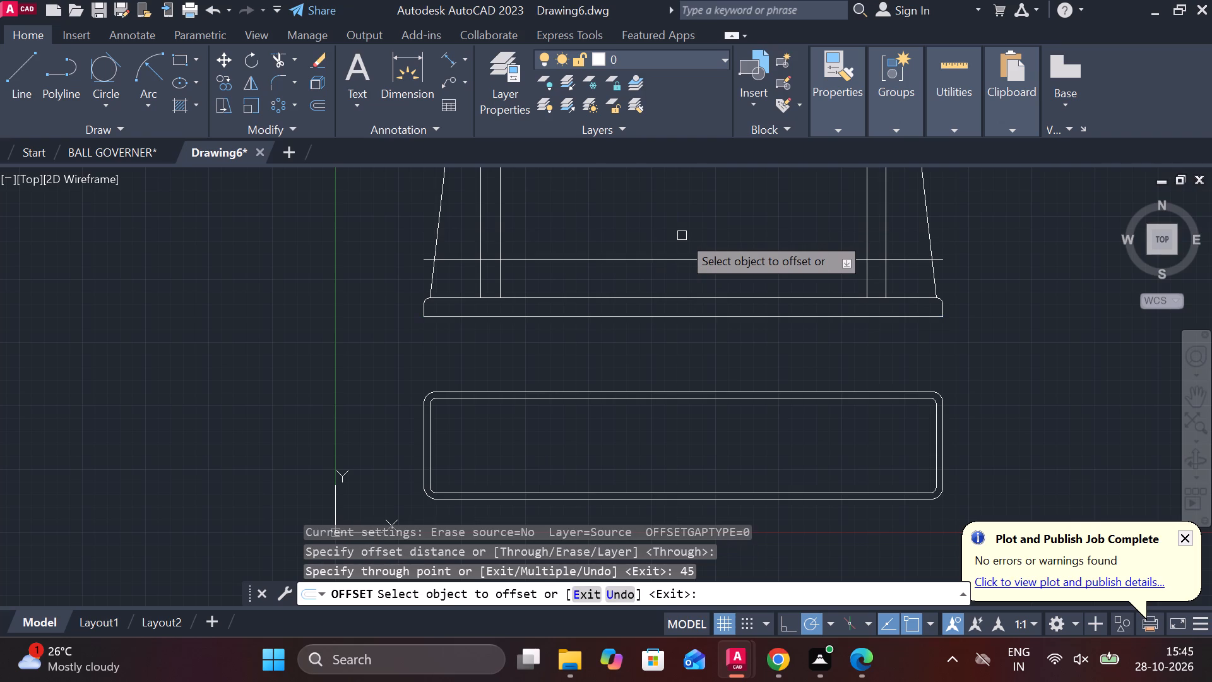
{"action": "scroll", "coordinate": [573, 273], "scroll_direction": "up", "scroll_amount": 2}
{"action": "middle_click_drag", "start_coordinate": [573, 273], "coordinate": [545, 290]}
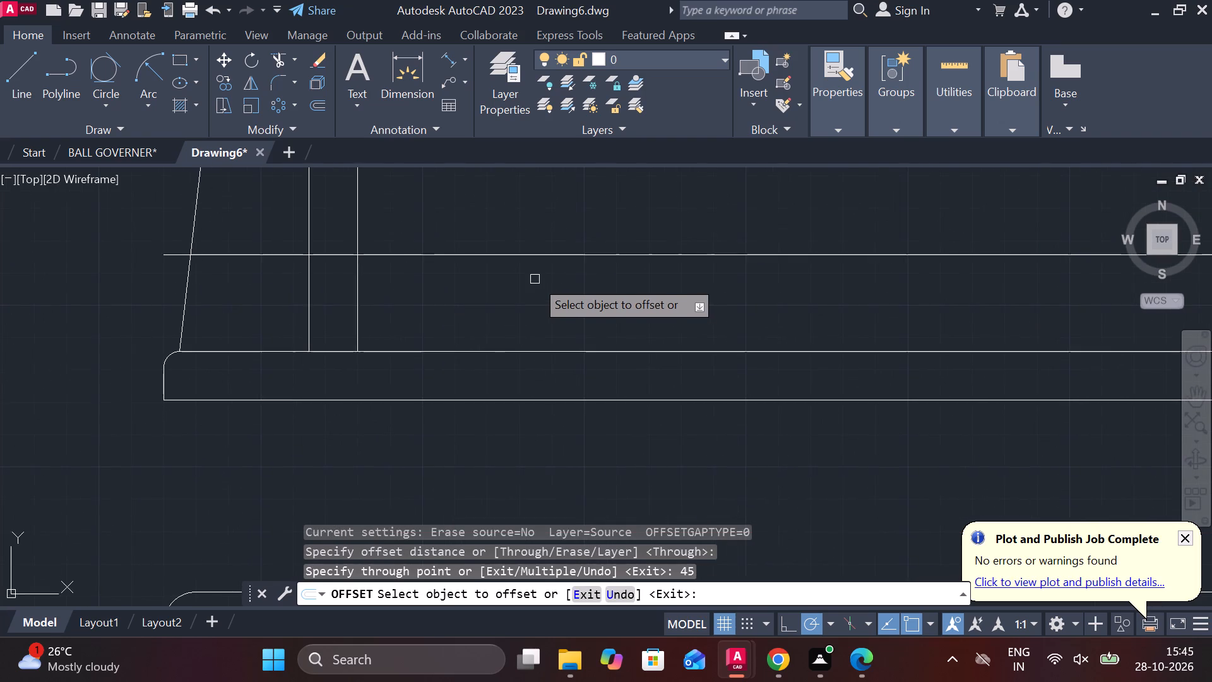
{"action": "scroll", "coordinate": [535, 279], "scroll_direction": "down", "scroll_amount": 1}
{"action": "key", "text": "Escape"}
{"action": "scroll", "coordinate": [641, 275], "scroll_direction": "down", "scroll_amount": 1}
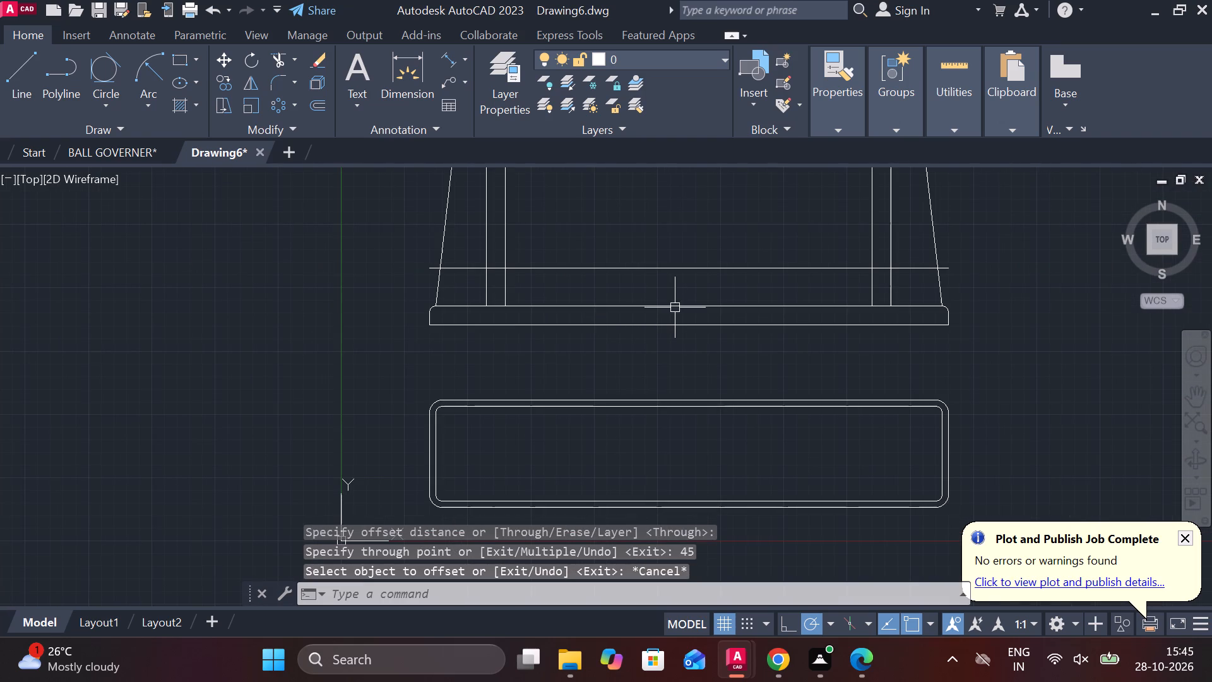
Draw a vertical centre line about 459 long from the midpoint of the base's top edge up past the arch.
{"action": "key", "text": "l"}
{"action": "key", "text": "Return"}
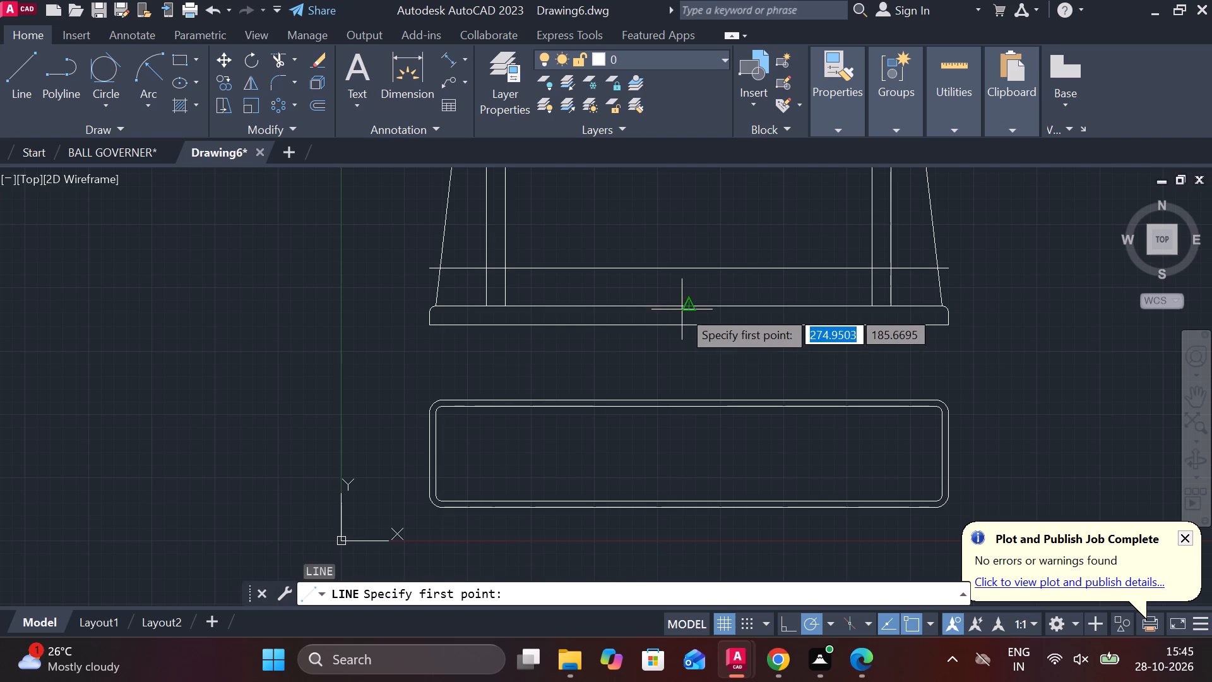
{"action": "left_click", "coordinate": [686, 309]}
{"action": "middle_click_drag", "start_coordinate": [679, 224], "coordinate": [686, 427]}
{"action": "scroll", "coordinate": [683, 427], "scroll_direction": "down", "scroll_amount": 2}
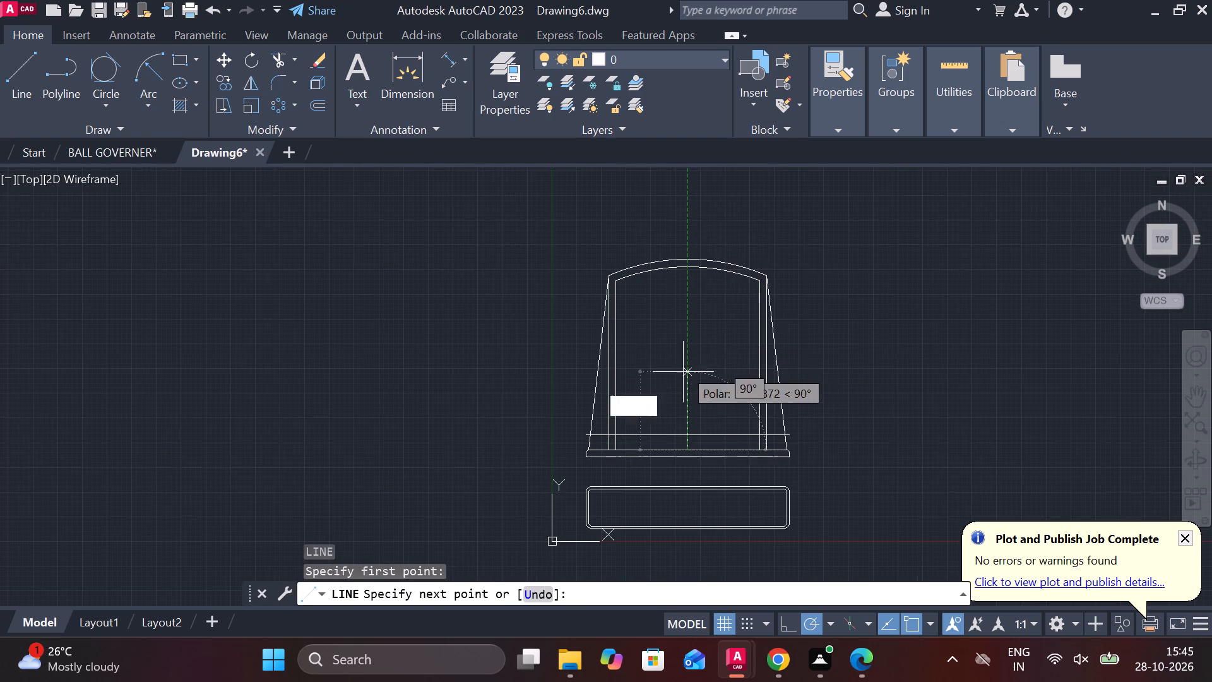
{"action": "left_click", "coordinate": [679, 223]}
{"action": "key", "text": "Escape"}
Lengthen the vertical centre line downward past the rounded rectangle of the lower view.
{"action": "middle_click_drag", "start_coordinate": [698, 407], "coordinate": [678, 329]}
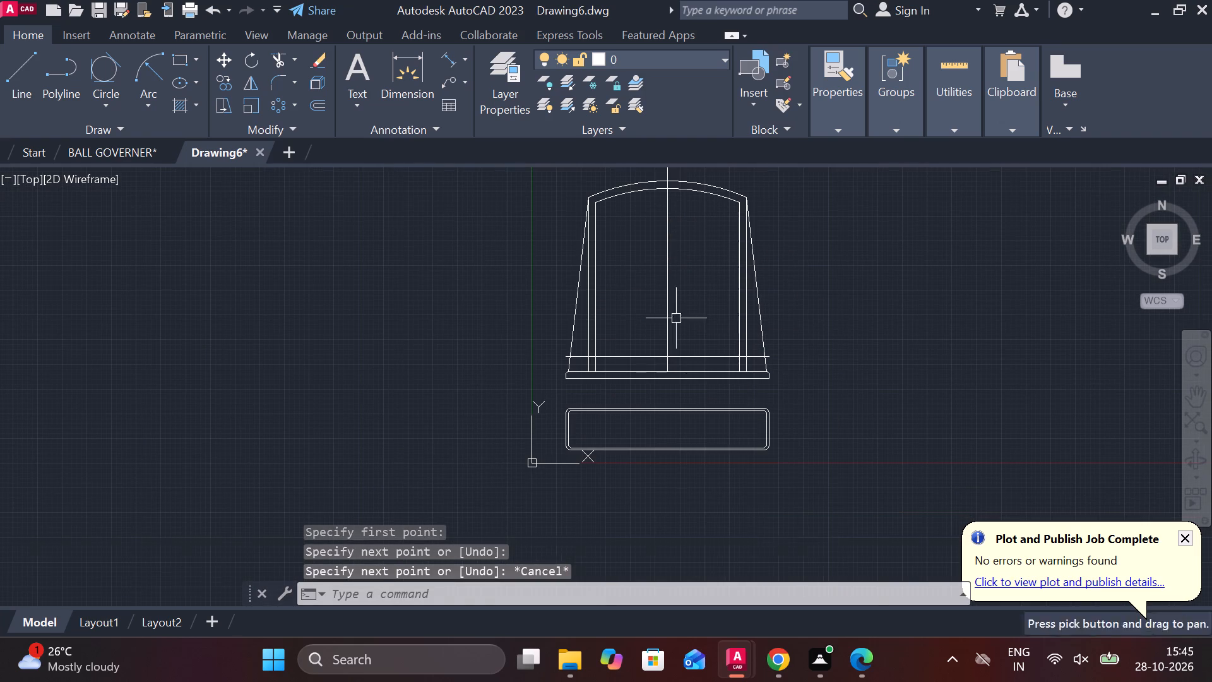
{"action": "left_click", "coordinate": [667, 326]}
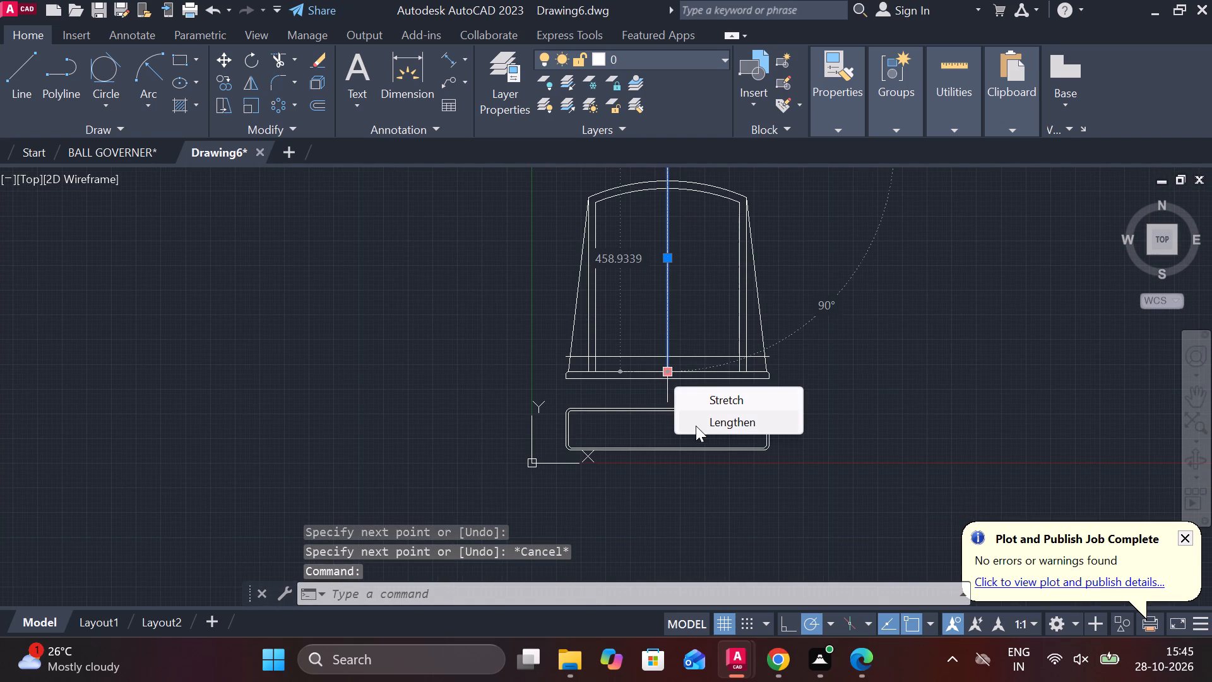
{"action": "left_click", "coordinate": [696, 426]}
{"action": "left_click", "coordinate": [670, 524]}
{"action": "key", "text": "Escape"}
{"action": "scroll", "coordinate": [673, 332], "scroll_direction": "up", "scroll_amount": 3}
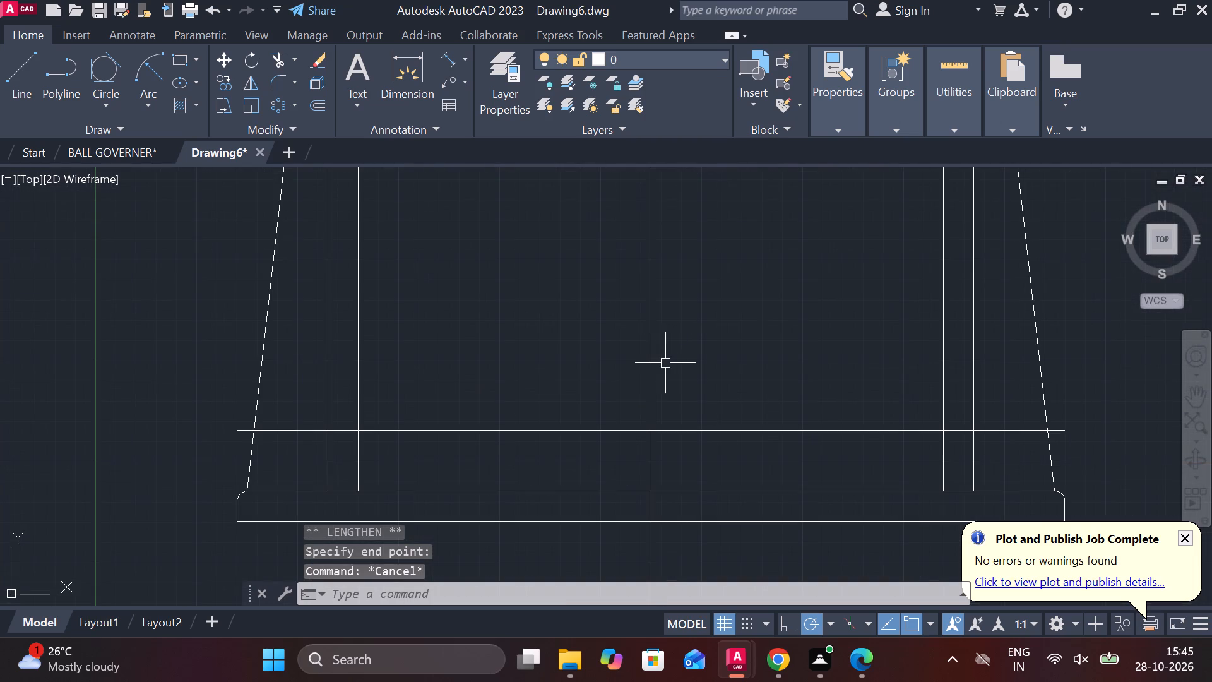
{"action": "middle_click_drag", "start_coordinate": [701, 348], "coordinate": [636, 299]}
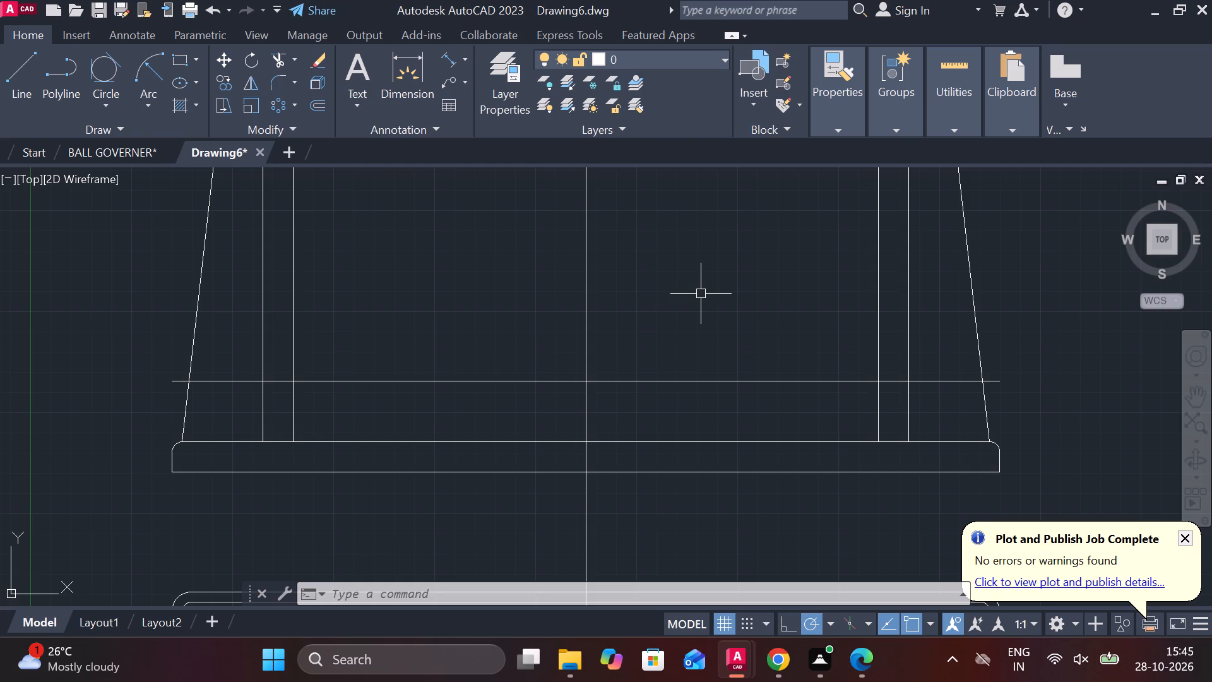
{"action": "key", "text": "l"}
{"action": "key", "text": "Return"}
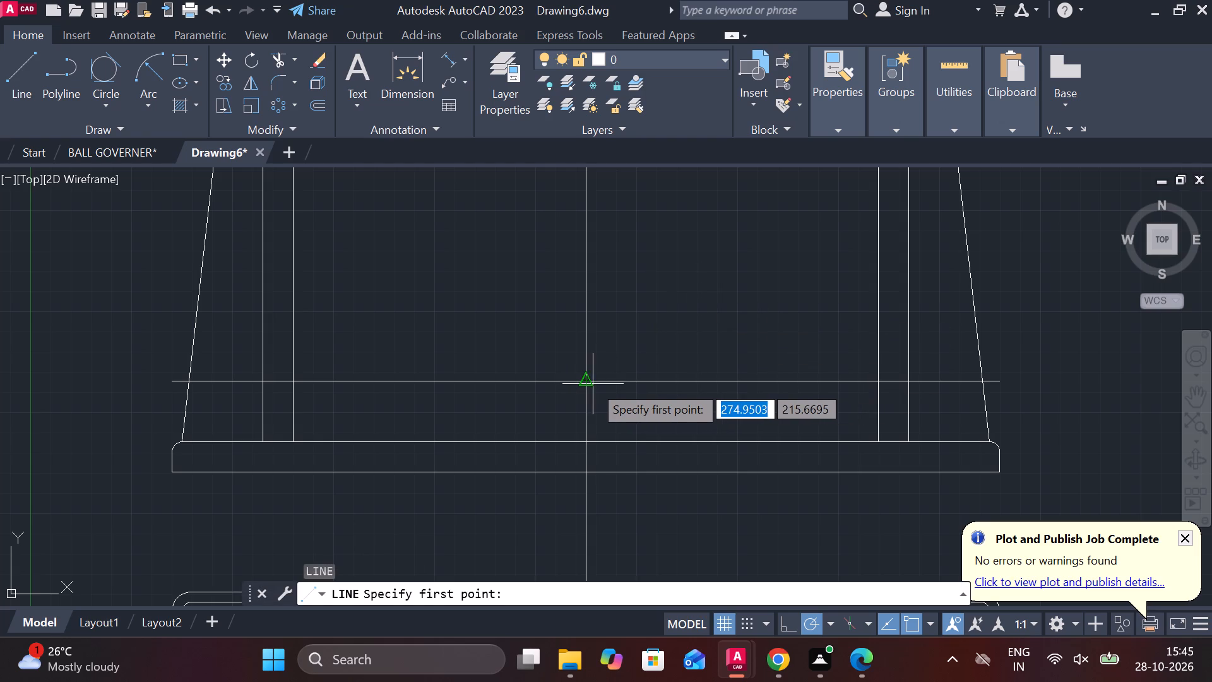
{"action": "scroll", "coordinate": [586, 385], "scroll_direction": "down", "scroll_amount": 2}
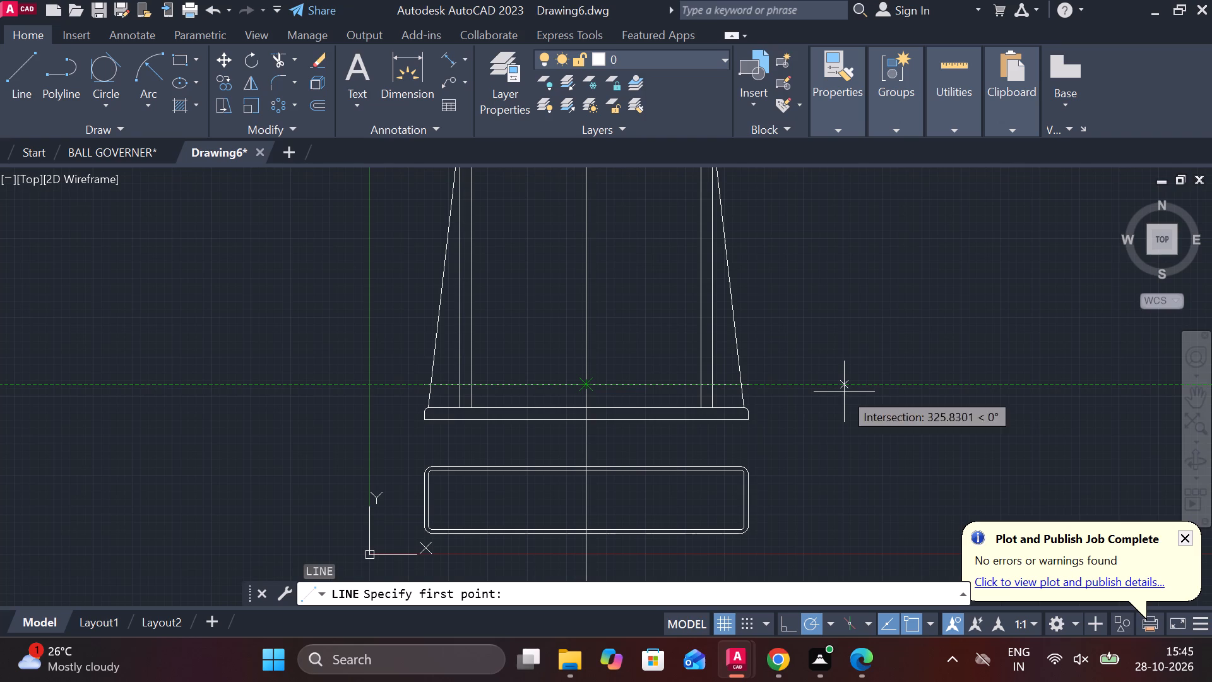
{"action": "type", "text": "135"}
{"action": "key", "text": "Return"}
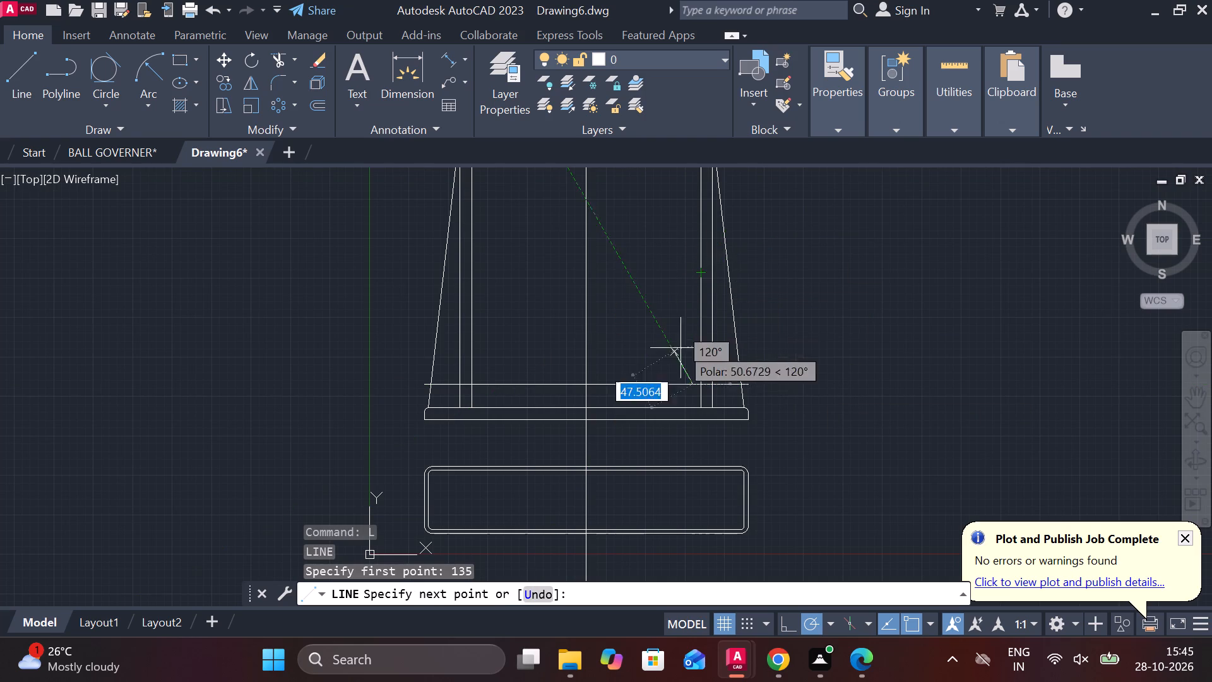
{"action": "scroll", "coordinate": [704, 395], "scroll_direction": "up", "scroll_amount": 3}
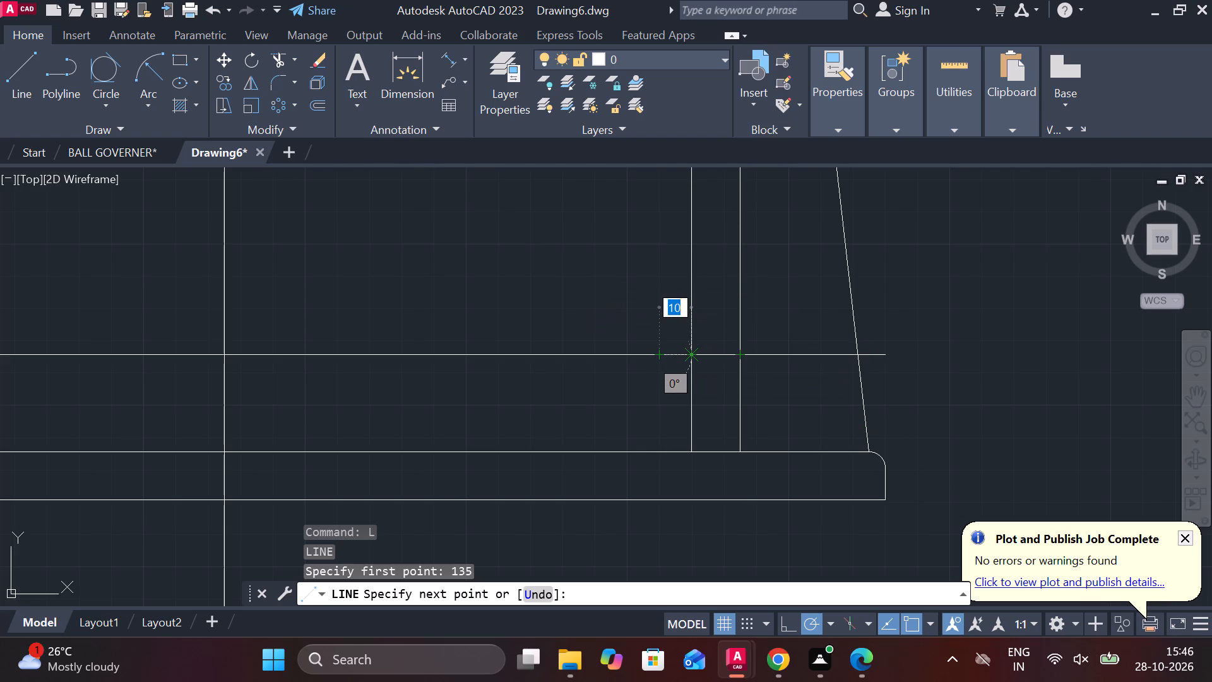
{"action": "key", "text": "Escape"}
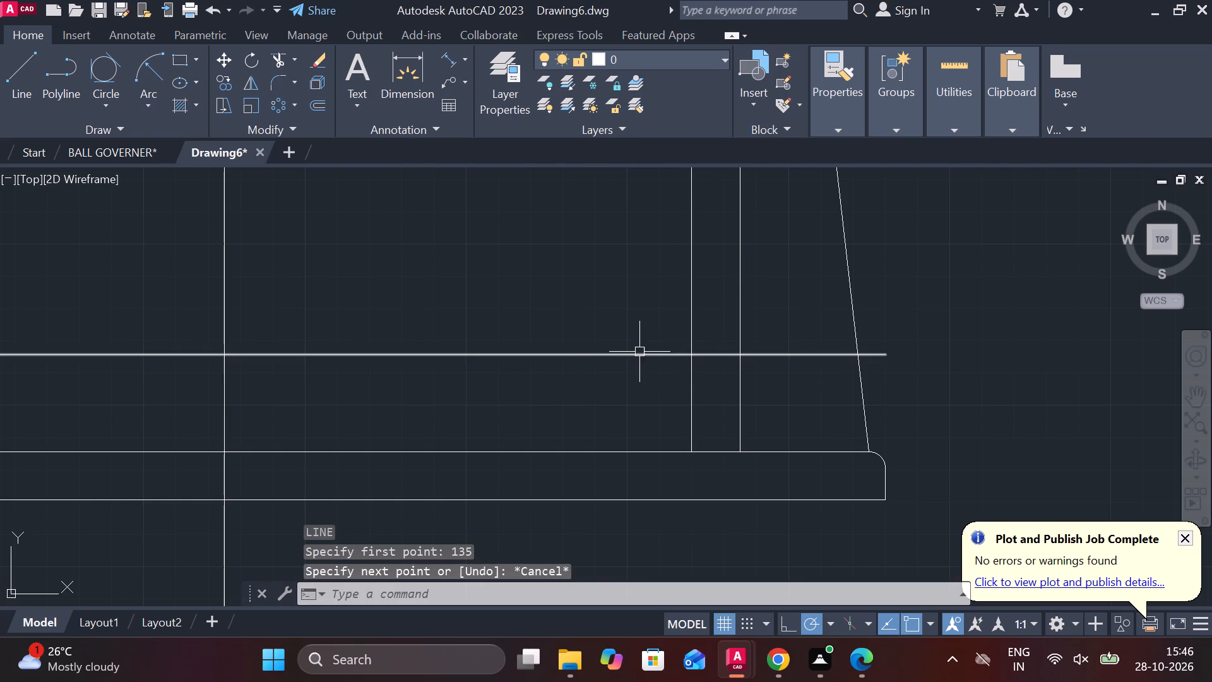
Offset the horizontal line above the base upward by 30.
{"action": "left_click", "coordinate": [606, 359]}
{"action": "key", "text": "o"}
{"action": "key", "text": "Return"}
{"action": "key", "text": "Return"}
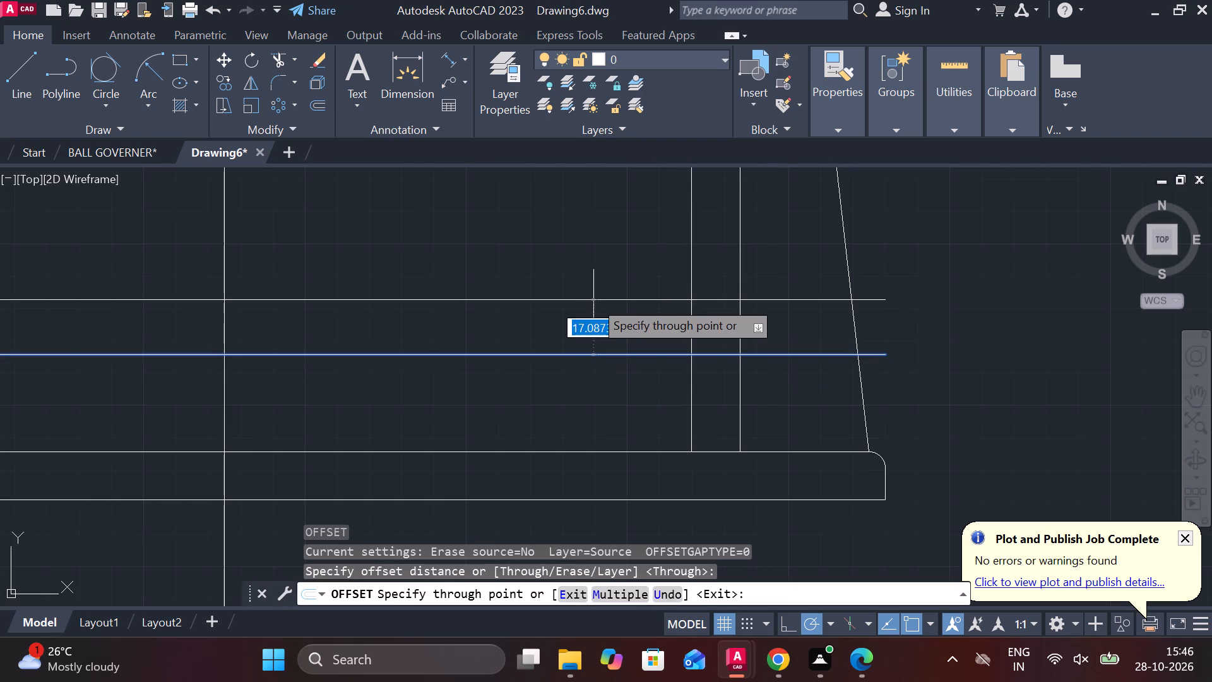
{"action": "type", "text": "30"}
{"action": "key", "text": "Return"}
{"action": "scroll", "coordinate": [593, 300], "scroll_direction": "down", "scroll_amount": 1}
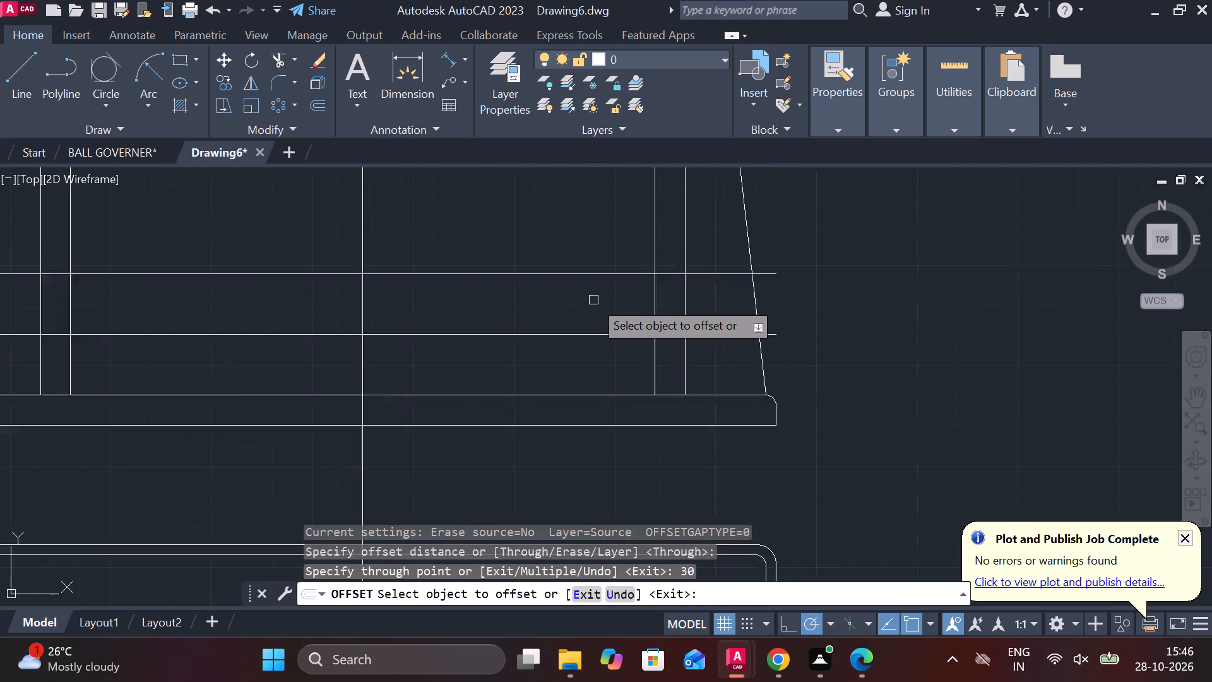
{"action": "scroll", "coordinate": [593, 300], "scroll_direction": "down", "scroll_amount": 2}
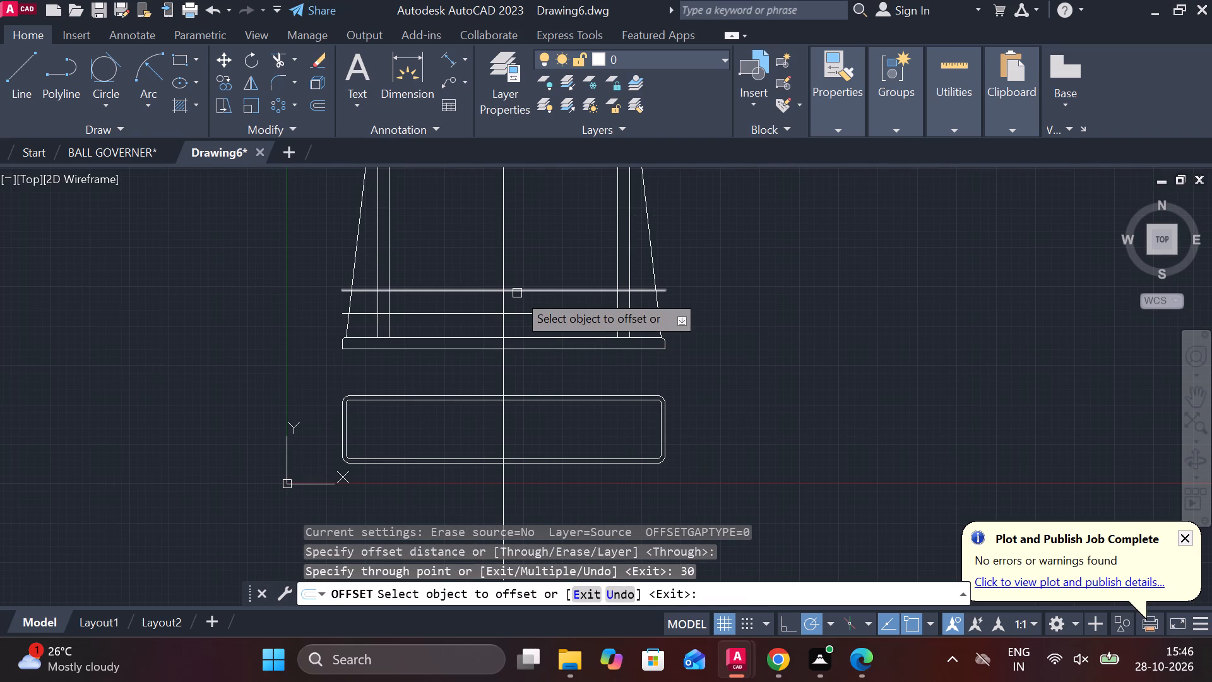
{"action": "scroll", "coordinate": [581, 328], "scroll_direction": "up", "scroll_amount": 2}
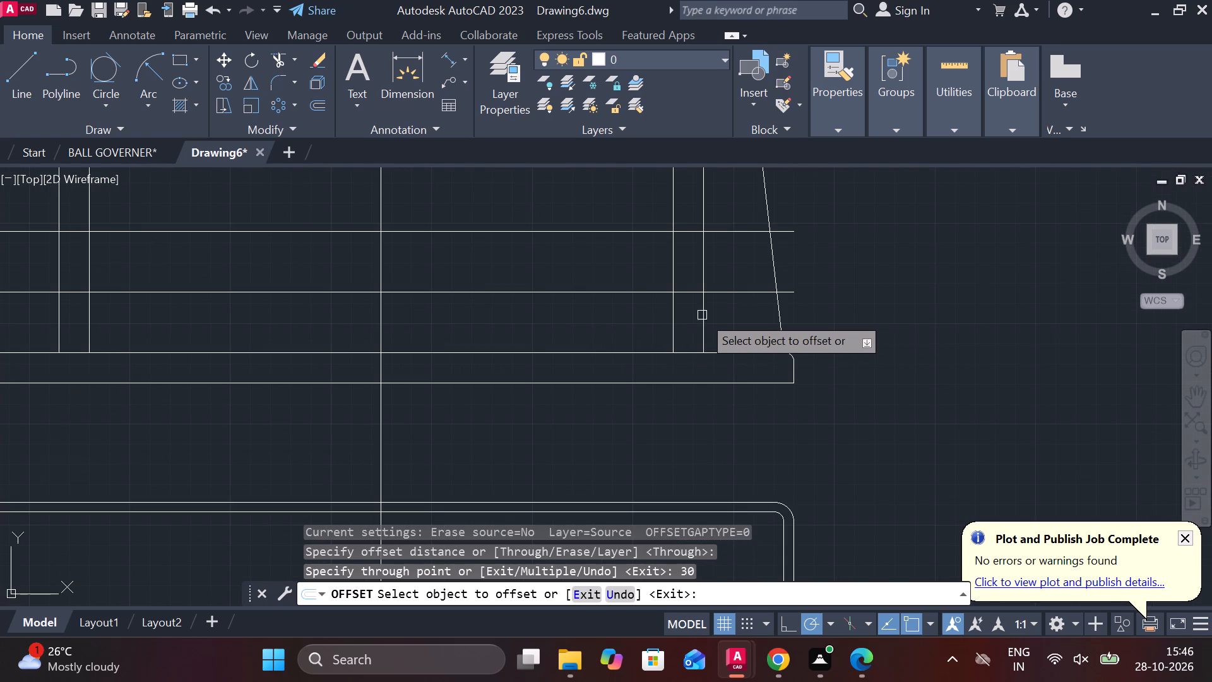
{"action": "scroll", "coordinate": [702, 315], "scroll_direction": "down", "scroll_amount": 3}
{"action": "scroll", "coordinate": [497, 288], "scroll_direction": "up", "scroll_amount": 2}
{"action": "middle_click_drag", "start_coordinate": [725, 323], "coordinate": [407, 338]}
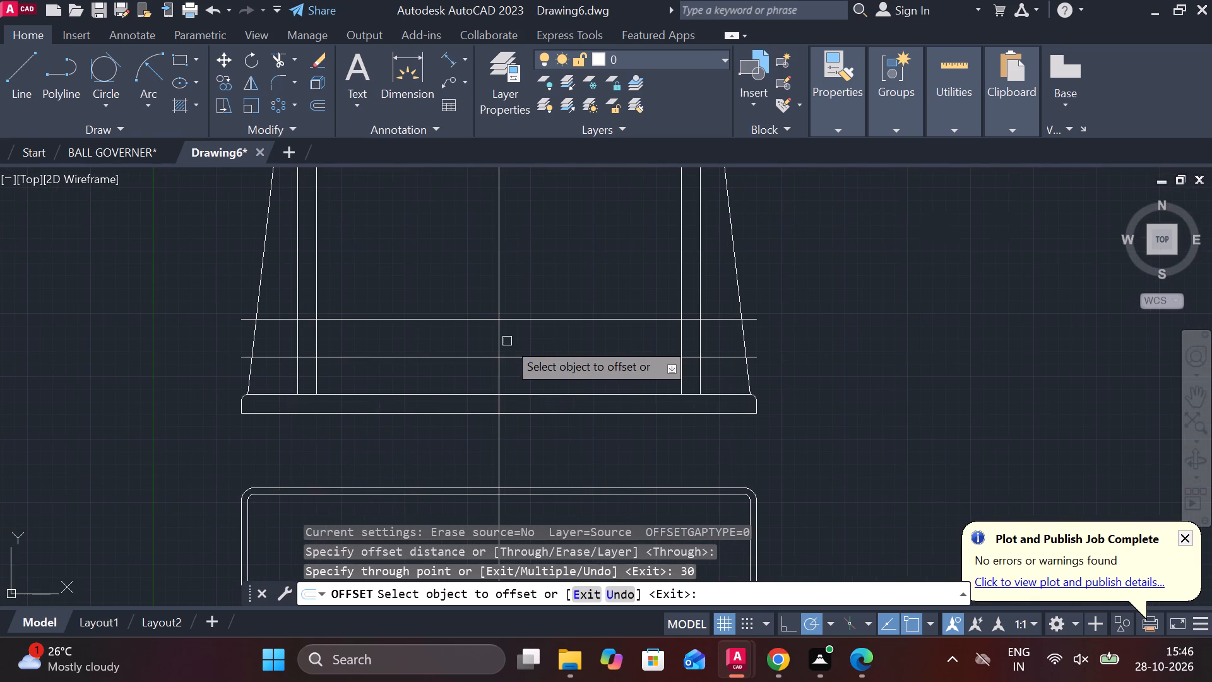
{"action": "key", "text": "Escape"}
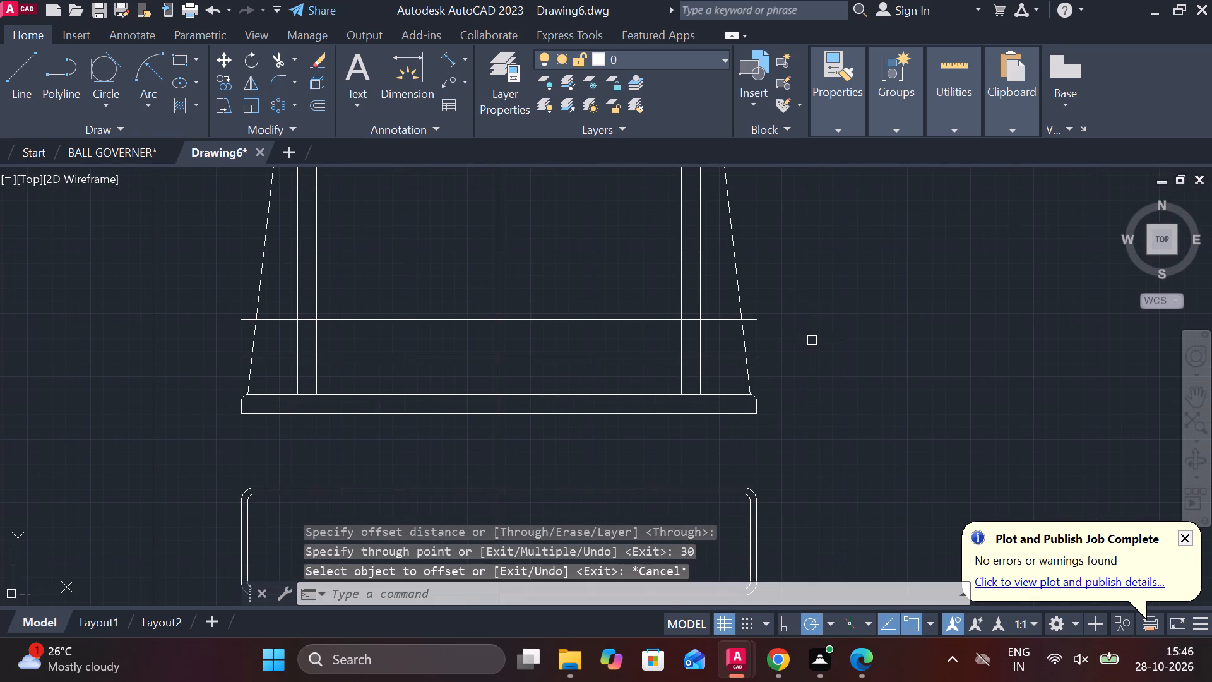
Draw an 85-long horizontal line to the right of the front view, level with the base's bottom edge and about 115 away.
{"action": "key", "text": "l"}
{"action": "key", "text": "Return"}
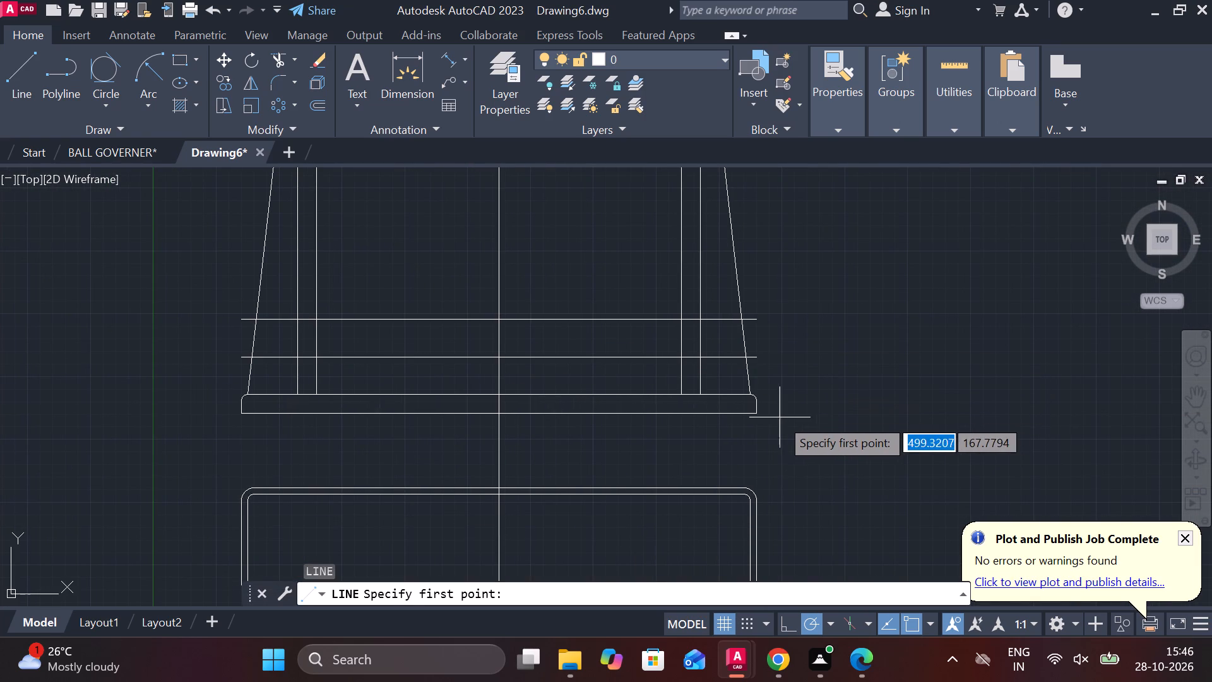
{"action": "left_click", "coordinate": [903, 407]}
{"action": "type", "text": "85"}
{"action": "key", "text": "space"}
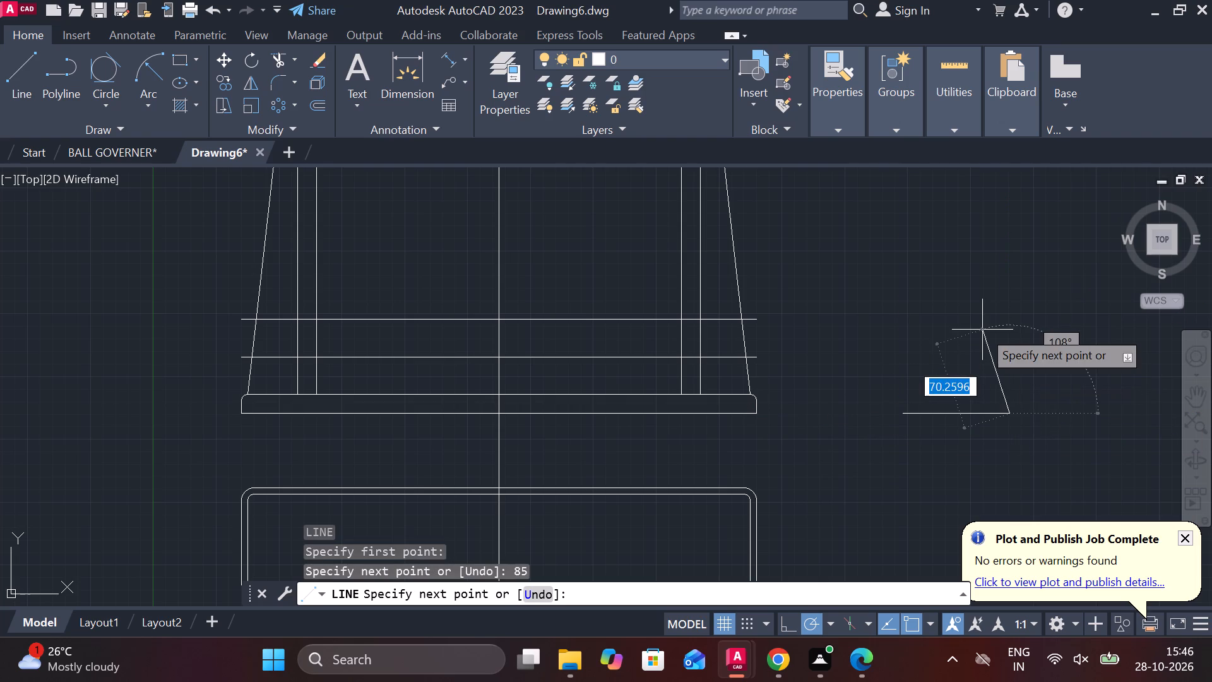
{"action": "key", "text": "Escape"}
Draw a horizontal projection line from the outer arch's apex to the right, past the 85-long side-view base line.
{"action": "scroll", "coordinate": [1002, 309], "scroll_direction": "down", "scroll_amount": 2}
{"action": "middle_click_drag", "start_coordinate": [972, 303], "coordinate": [973, 344]}
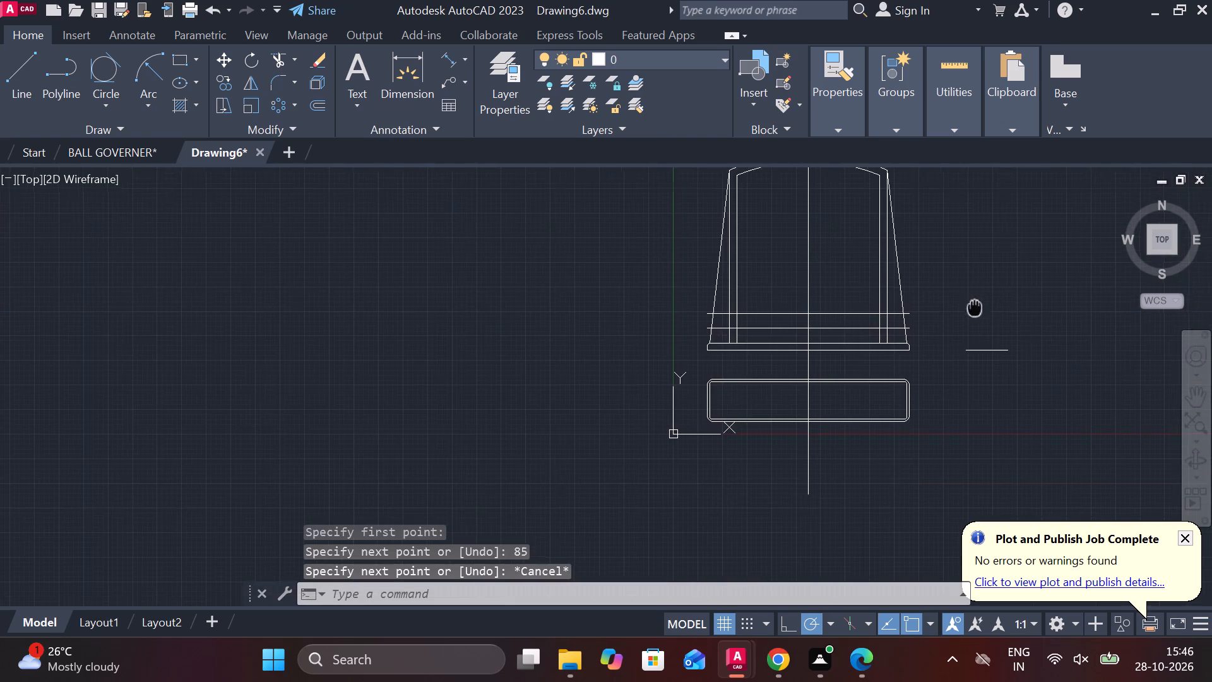
{"action": "middle_click_drag", "start_coordinate": [973, 344], "coordinate": [971, 350]}
{"action": "key", "text": "l"}
{"action": "key", "text": "Return"}
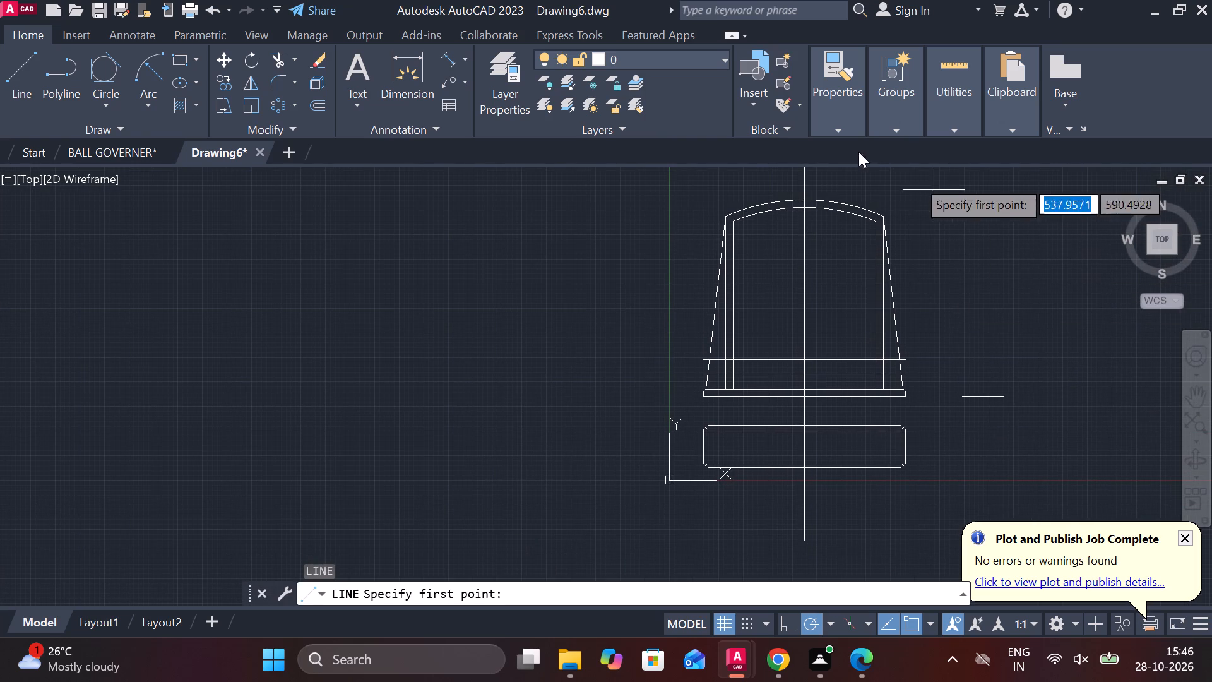
{"action": "scroll", "coordinate": [850, 170], "scroll_direction": "up", "scroll_amount": 2}
{"action": "left_click", "coordinate": [739, 242]}
{"action": "scroll", "coordinate": [863, 244], "scroll_direction": "down", "scroll_amount": 2}
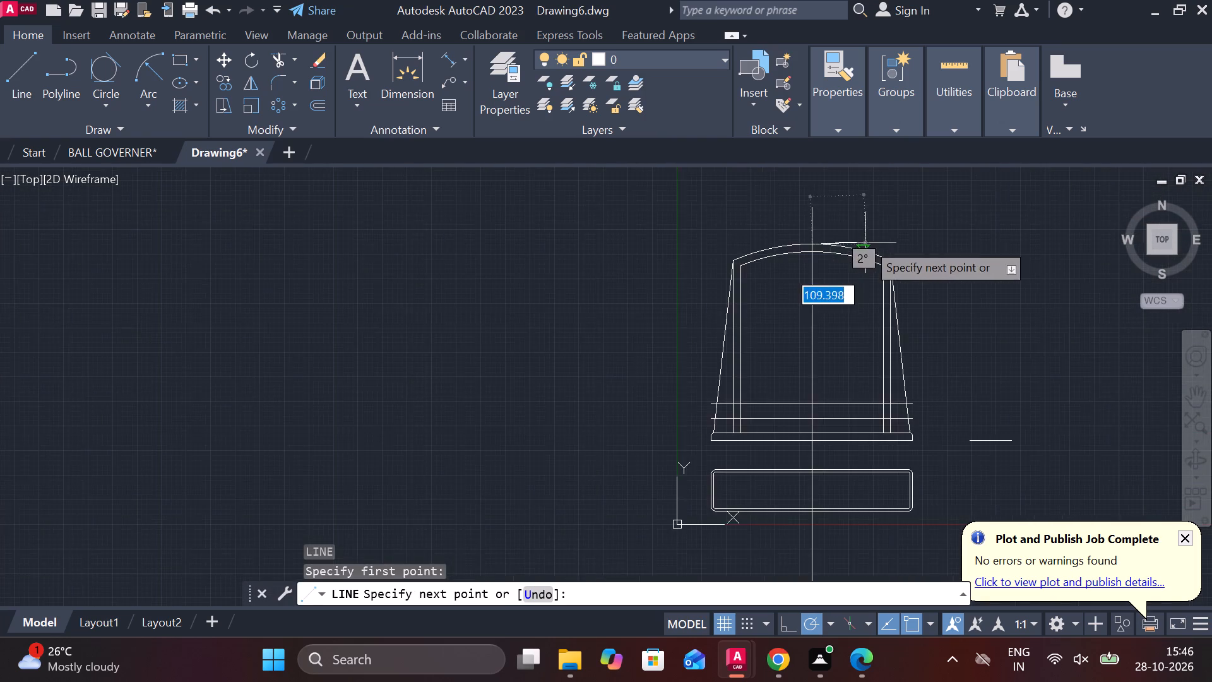
{"action": "middle_click_drag", "start_coordinate": [864, 242], "coordinate": [715, 237]}
{"action": "left_click", "coordinate": [932, 239]}
{"action": "key", "text": "Escape"}
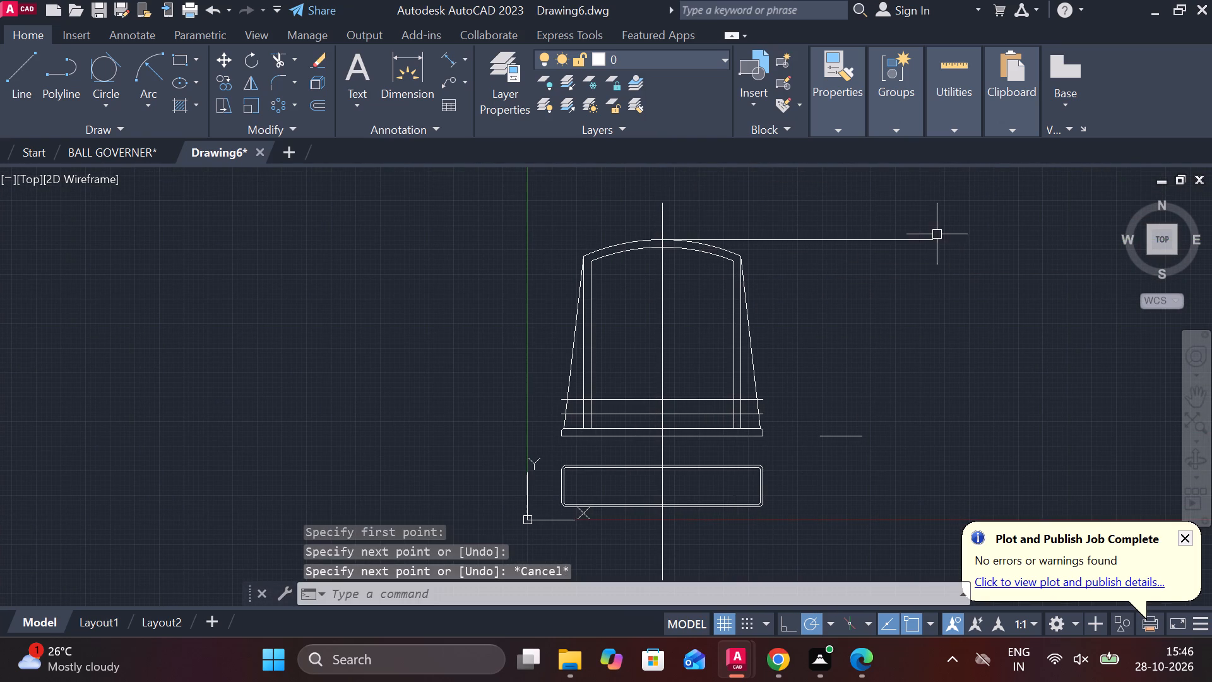
Draw a second horizontal projection line from the inner arch's apex to the right, past the side-view base line.
{"action": "key", "text": "space"}
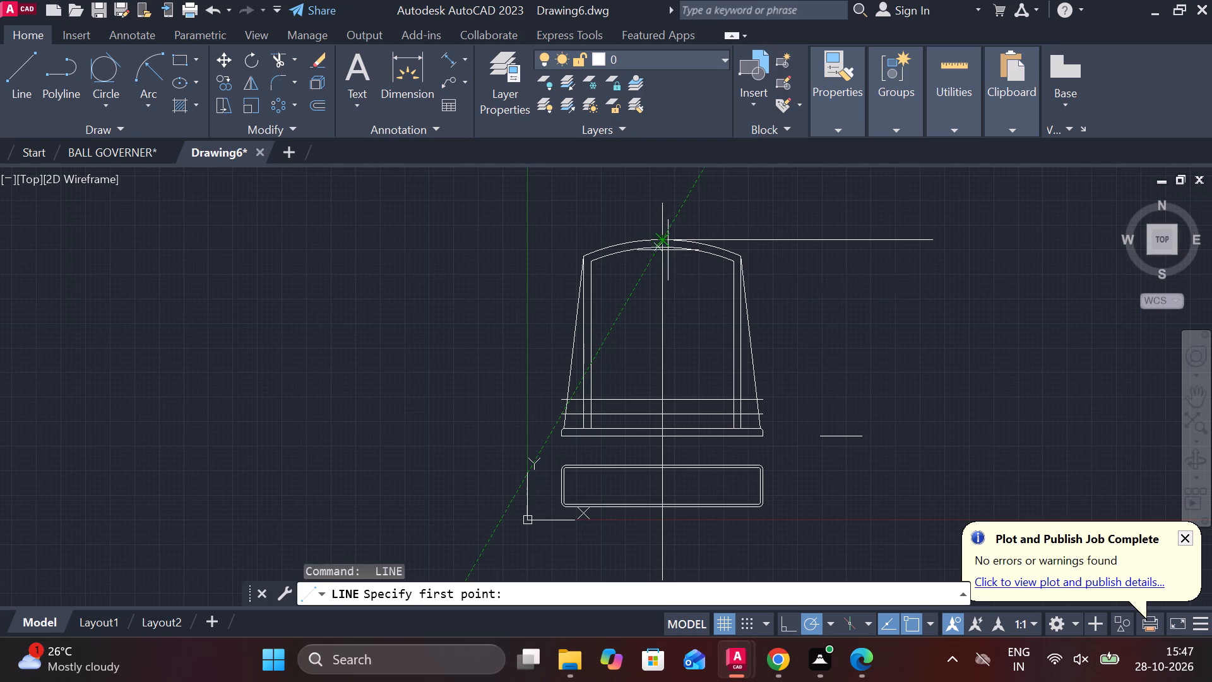
{"action": "scroll", "coordinate": [668, 250], "scroll_direction": "up", "scroll_amount": 3}
{"action": "left_click", "coordinate": [640, 236]}
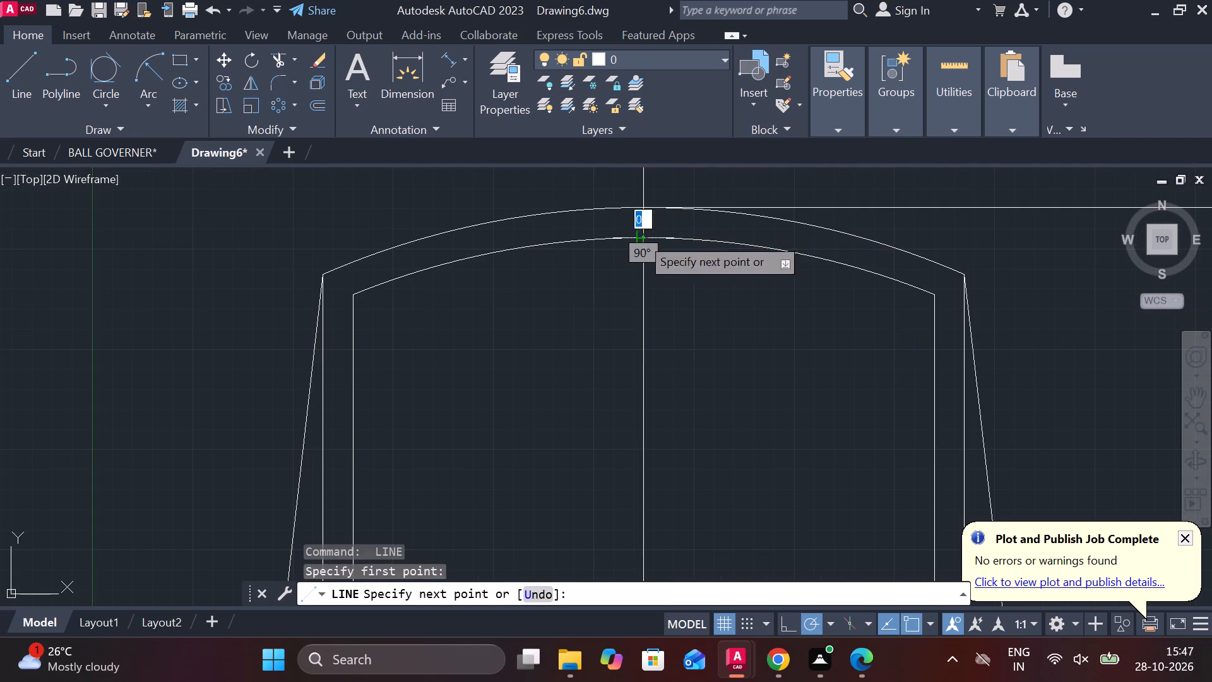
{"action": "scroll", "coordinate": [719, 242], "scroll_direction": "down", "scroll_amount": 3}
{"action": "left_click", "coordinate": [976, 248]}
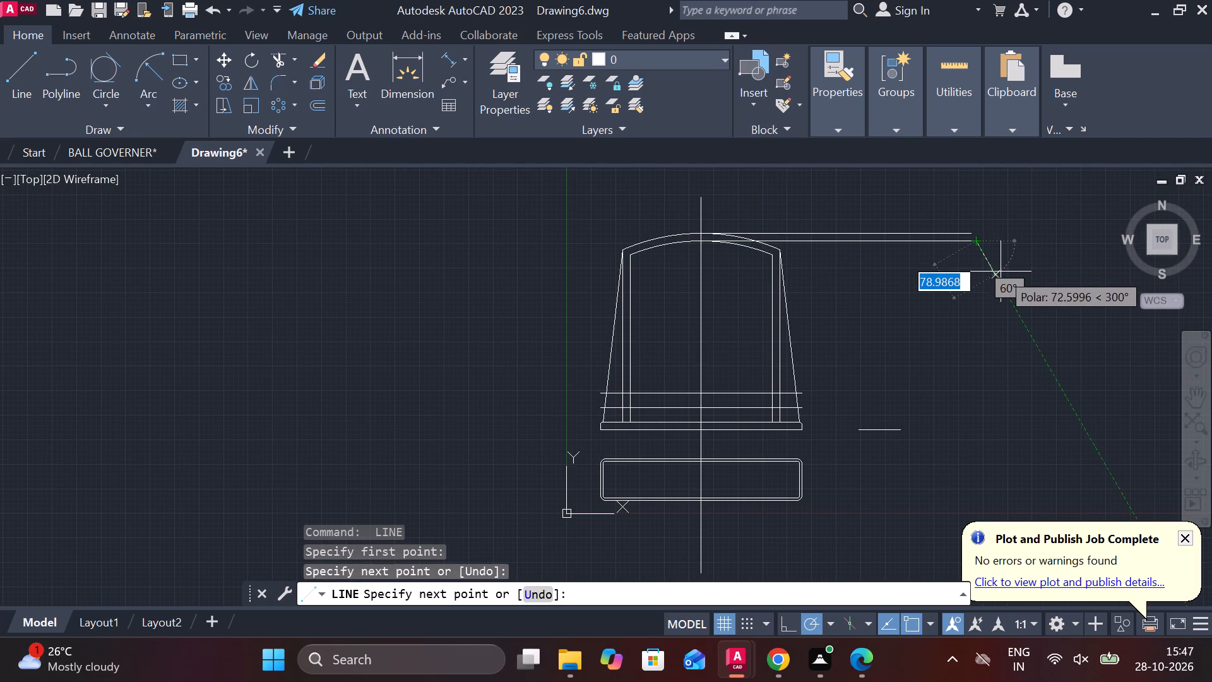
{"action": "key", "text": "Escape"}
Draw vertical lines about 480 long upward from both ends of the 85-long side-view base line, crossing both projection lines.
{"action": "key", "text": "l"}
{"action": "key", "text": "Return"}
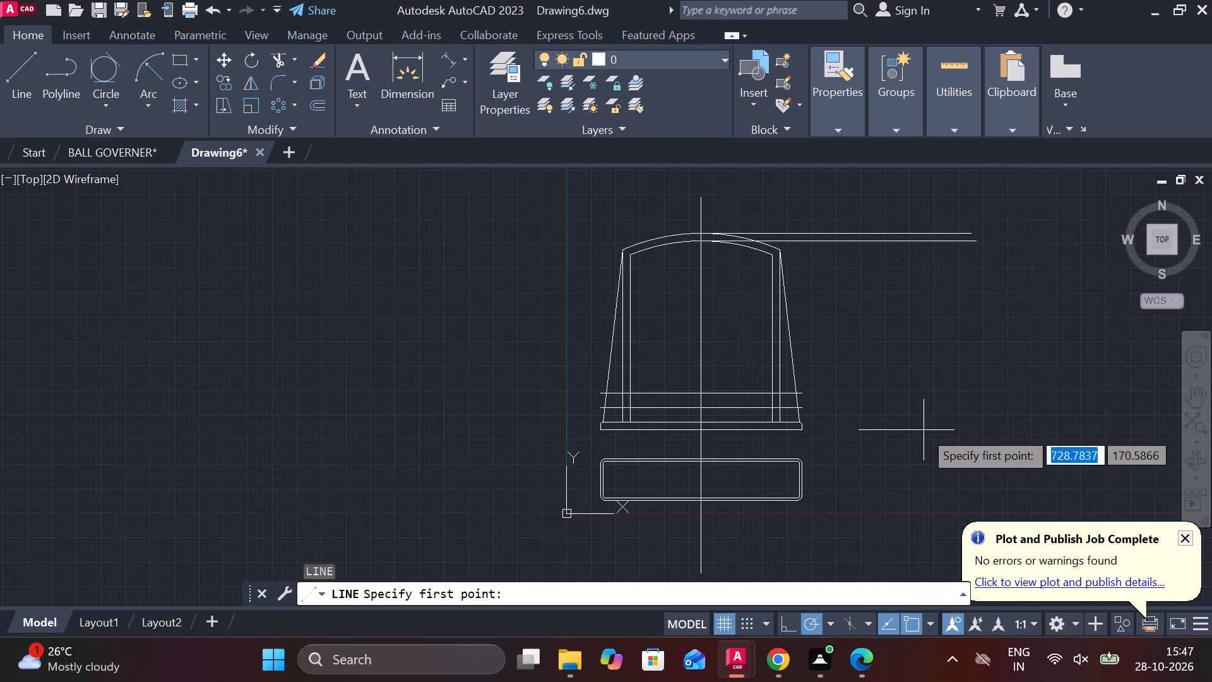
{"action": "left_click", "coordinate": [911, 424]}
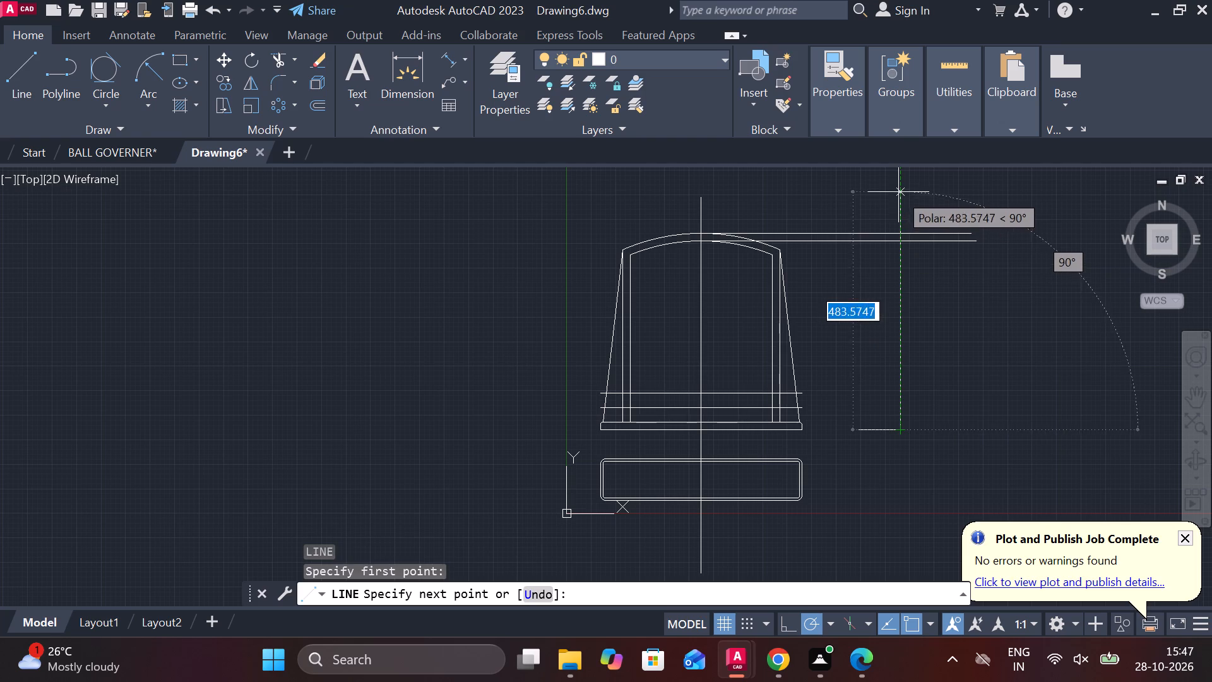
{"action": "left_click", "coordinate": [898, 192]}
{"action": "key", "text": "Escape"}
{"action": "key", "text": "space"}
{"action": "left_click", "coordinate": [852, 431]}
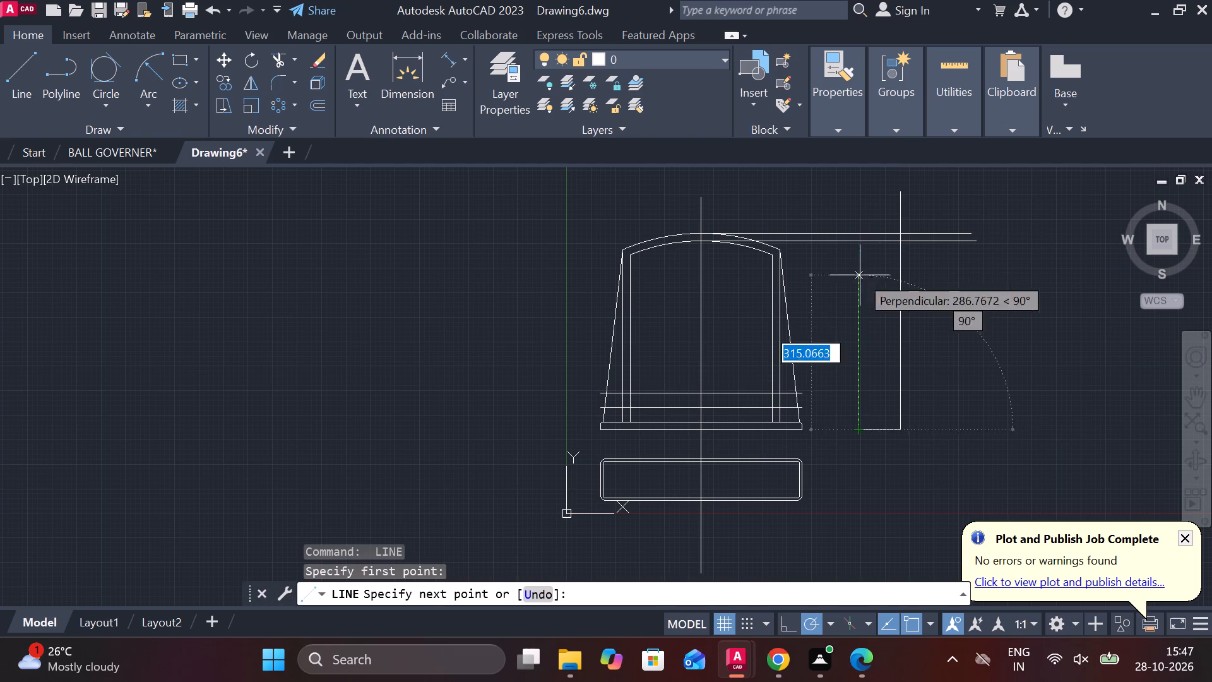
{"action": "left_click", "coordinate": [860, 194]}
{"action": "key", "text": "Escape"}
Trim the verticals above the upper projection line and the projection lines on both sides of the side view.
{"action": "scroll", "coordinate": [956, 270], "scroll_direction": "up", "scroll_amount": 1}
{"action": "middle_click_drag", "start_coordinate": [962, 295], "coordinate": [962, 313]}
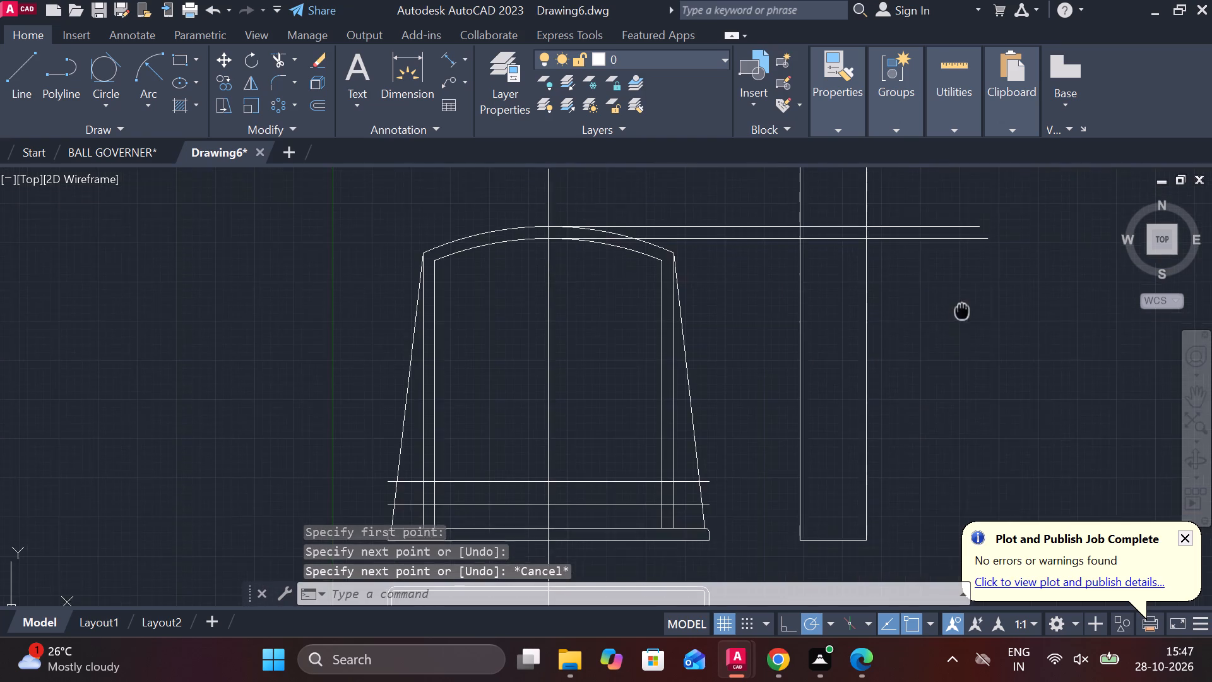
{"action": "middle_click_drag", "start_coordinate": [962, 313], "coordinate": [941, 345]}
{"action": "type", "text": "TR"}
{"action": "key", "text": "space"}
{"action": "left_click_drag", "start_coordinate": [877, 208], "coordinate": [754, 209]}
{"action": "left_click_drag", "start_coordinate": [901, 222], "coordinate": [903, 327]}
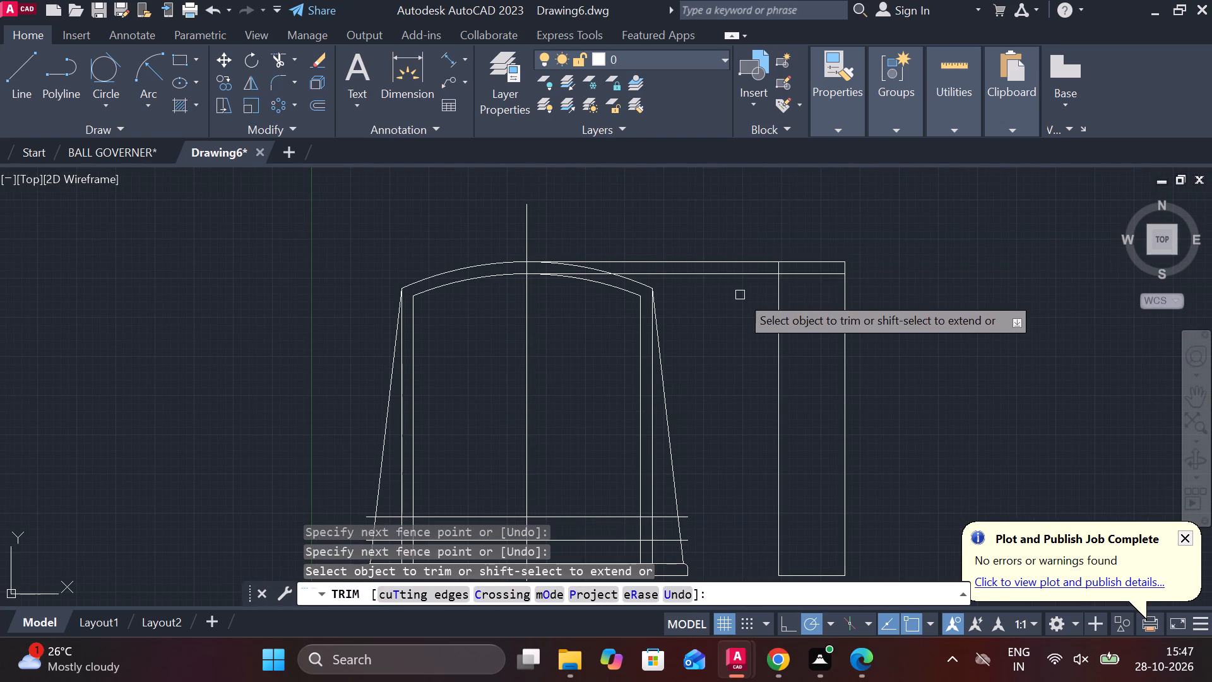
{"action": "left_click_drag", "start_coordinate": [744, 304], "coordinate": [744, 213]}
{"action": "key", "text": "Escape"}
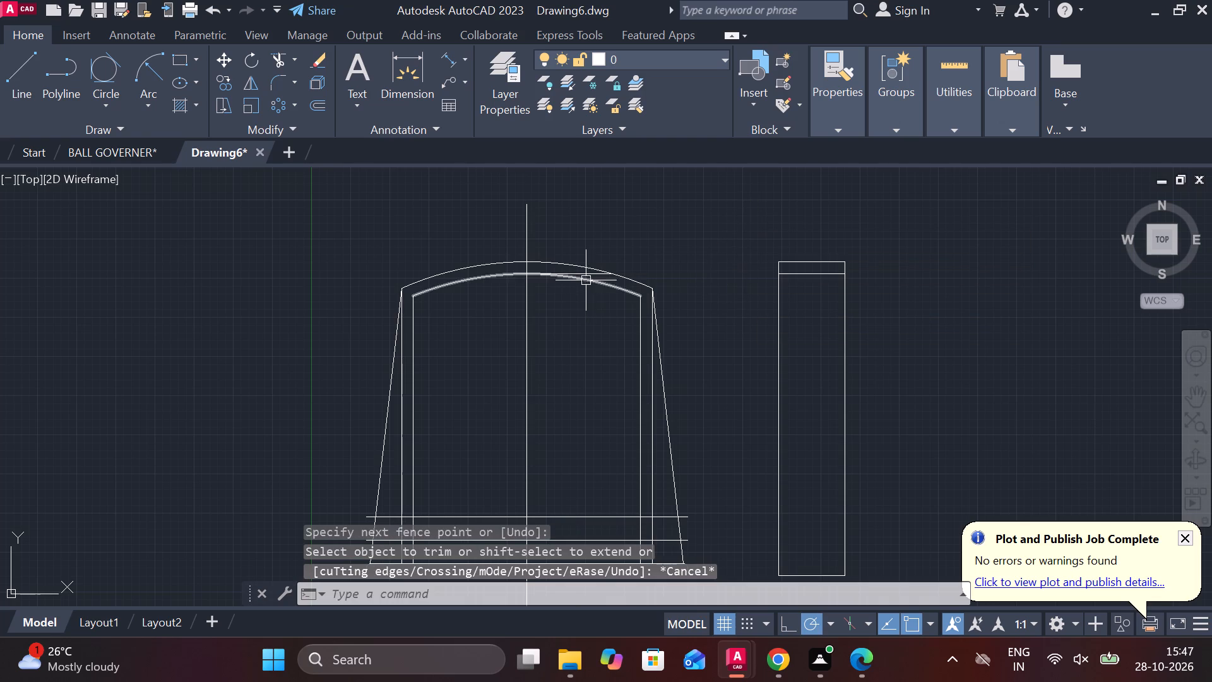
Erase the leftover piece of projection line at the inner arch's apex in the front view.
{"action": "left_click", "coordinate": [584, 273]}
{"action": "type", "text": "E"}
{"action": "key", "text": "space"}
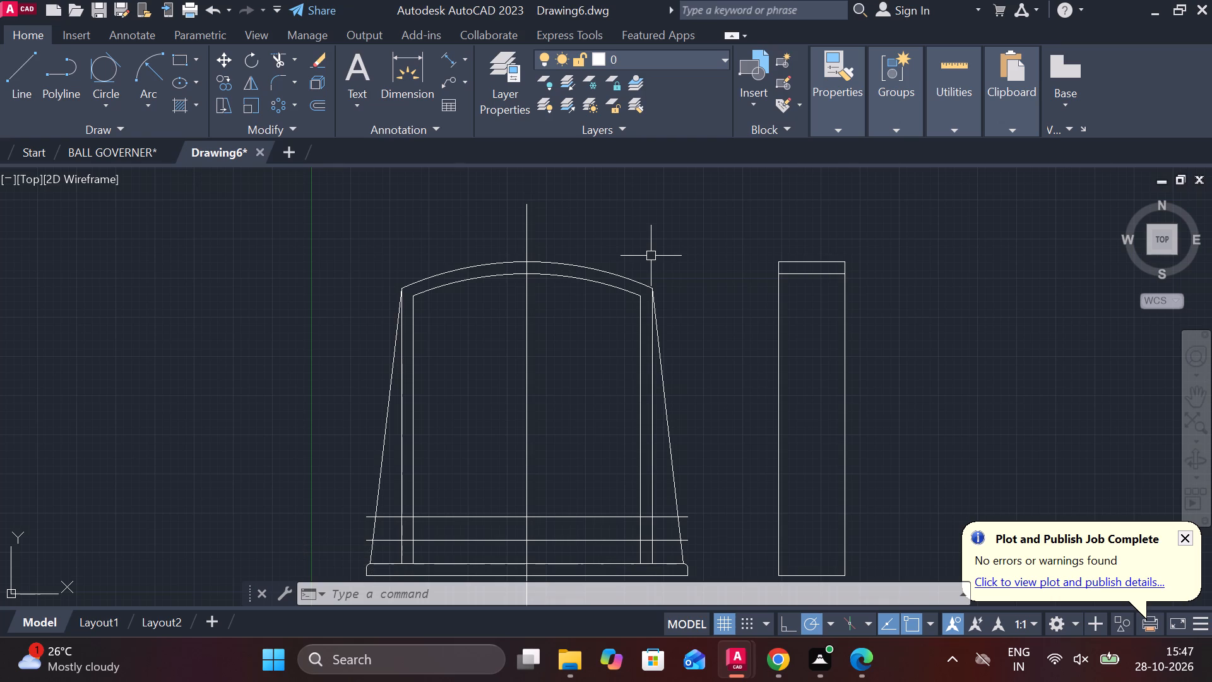
Draw a horizontal line about 240 long across the side view, level with the inner arch's right end.
{"action": "scroll", "coordinate": [696, 260], "scroll_direction": "up", "scroll_amount": 2}
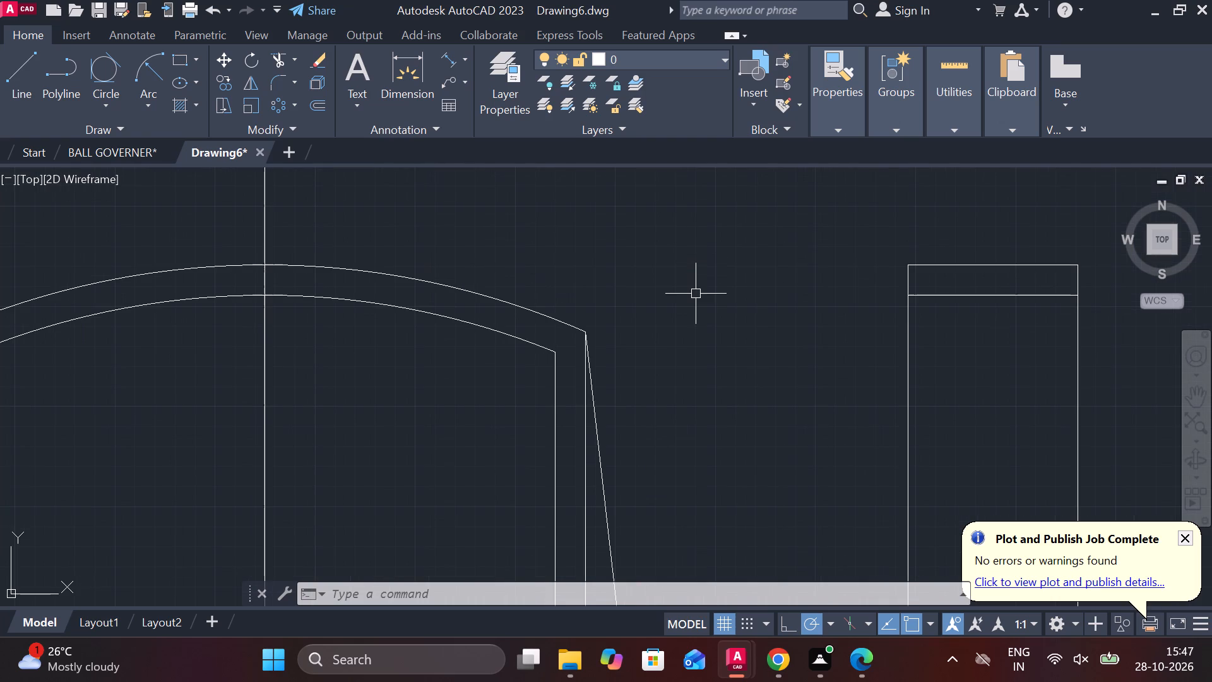
{"action": "key", "text": "l"}
{"action": "key", "text": "Return"}
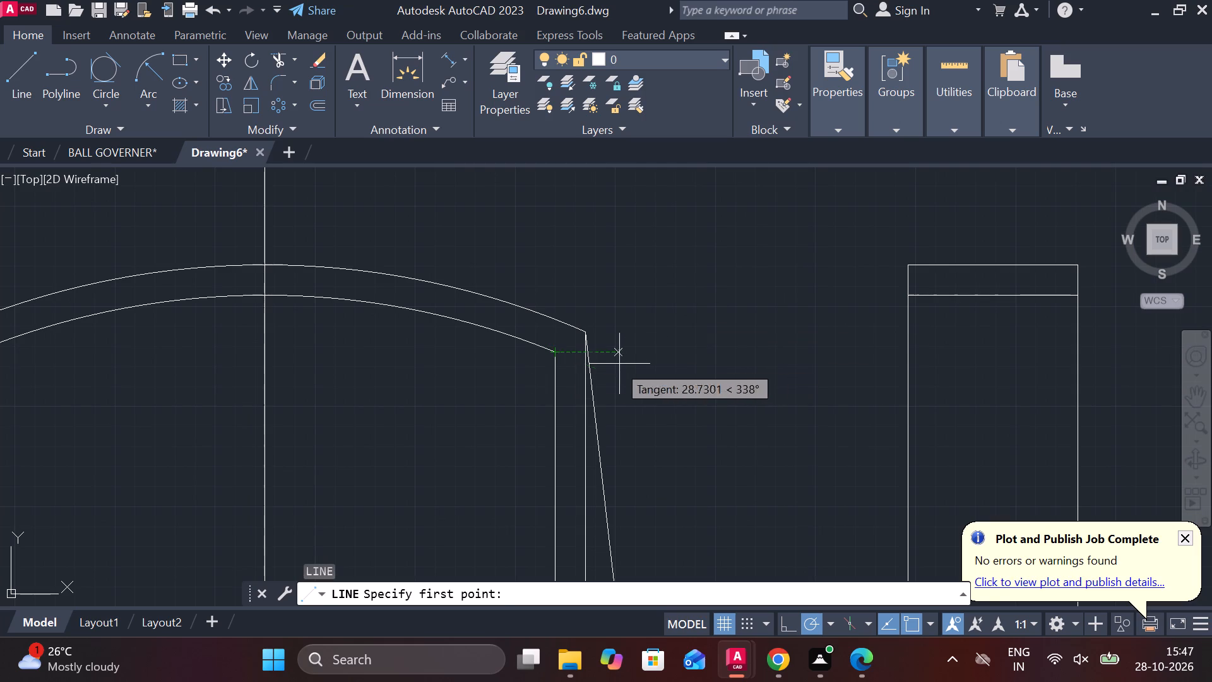
{"action": "left_click", "coordinate": [635, 364]}
{"action": "middle_click_drag", "start_coordinate": [1009, 349], "coordinate": [924, 347]}
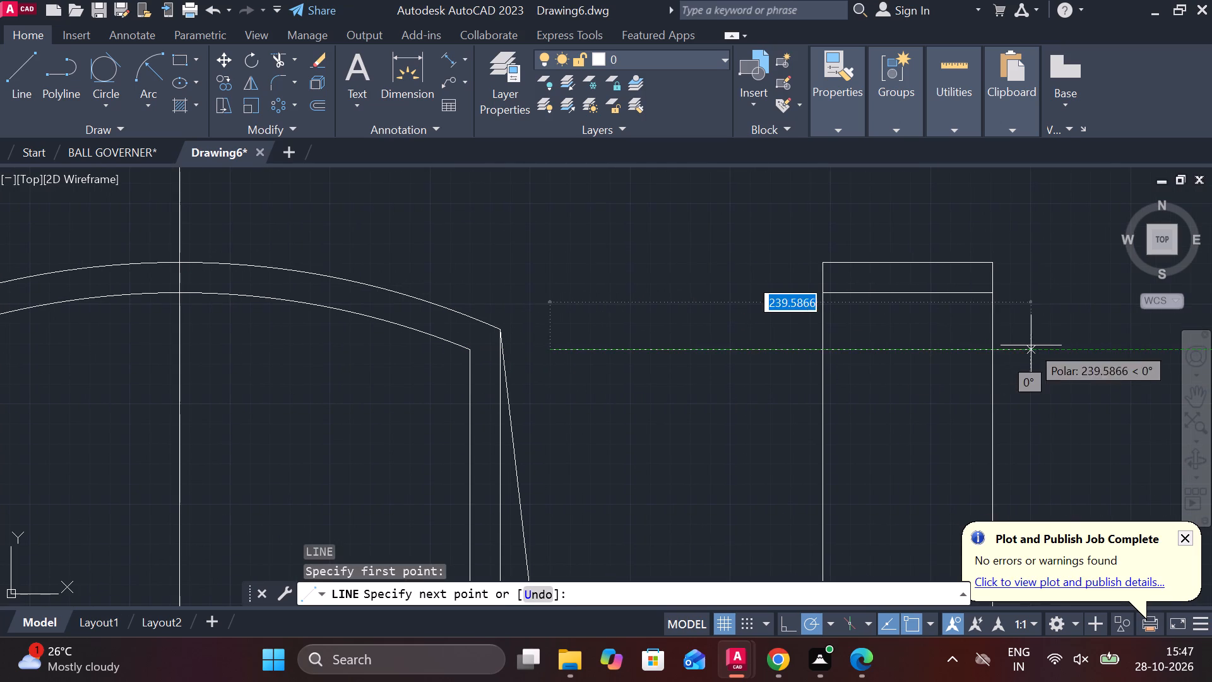
{"action": "left_click", "coordinate": [1033, 345]}
{"action": "key", "text": "Escape"}
Trim the new horizontal line's ends outside the side view's two vertical edges.
{"action": "type", "text": "TR"}
{"action": "key", "text": "space"}
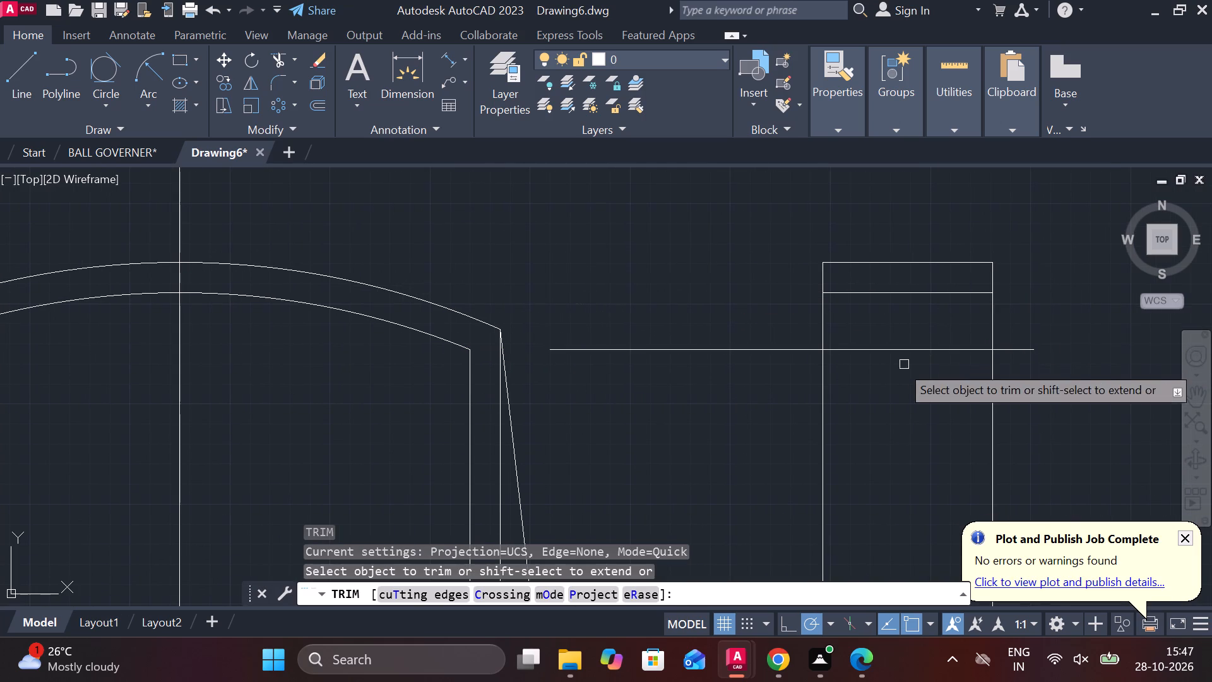
{"action": "left_click", "coordinate": [806, 349]}
{"action": "left_click", "coordinate": [1028, 348]}
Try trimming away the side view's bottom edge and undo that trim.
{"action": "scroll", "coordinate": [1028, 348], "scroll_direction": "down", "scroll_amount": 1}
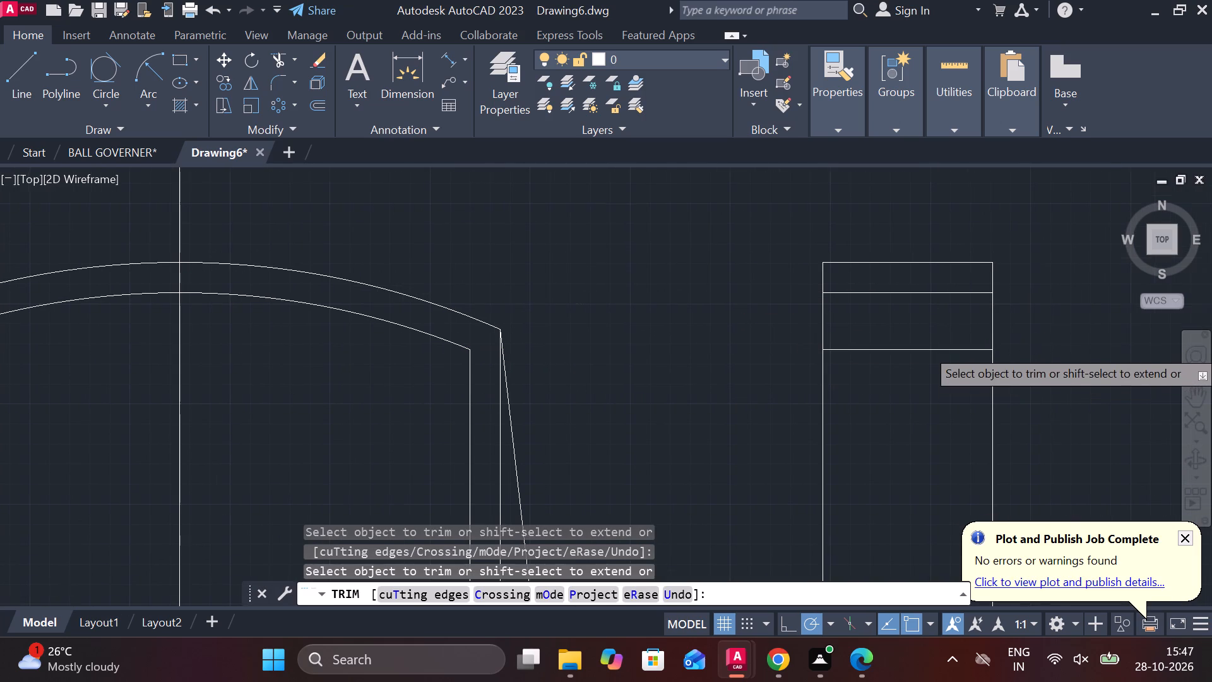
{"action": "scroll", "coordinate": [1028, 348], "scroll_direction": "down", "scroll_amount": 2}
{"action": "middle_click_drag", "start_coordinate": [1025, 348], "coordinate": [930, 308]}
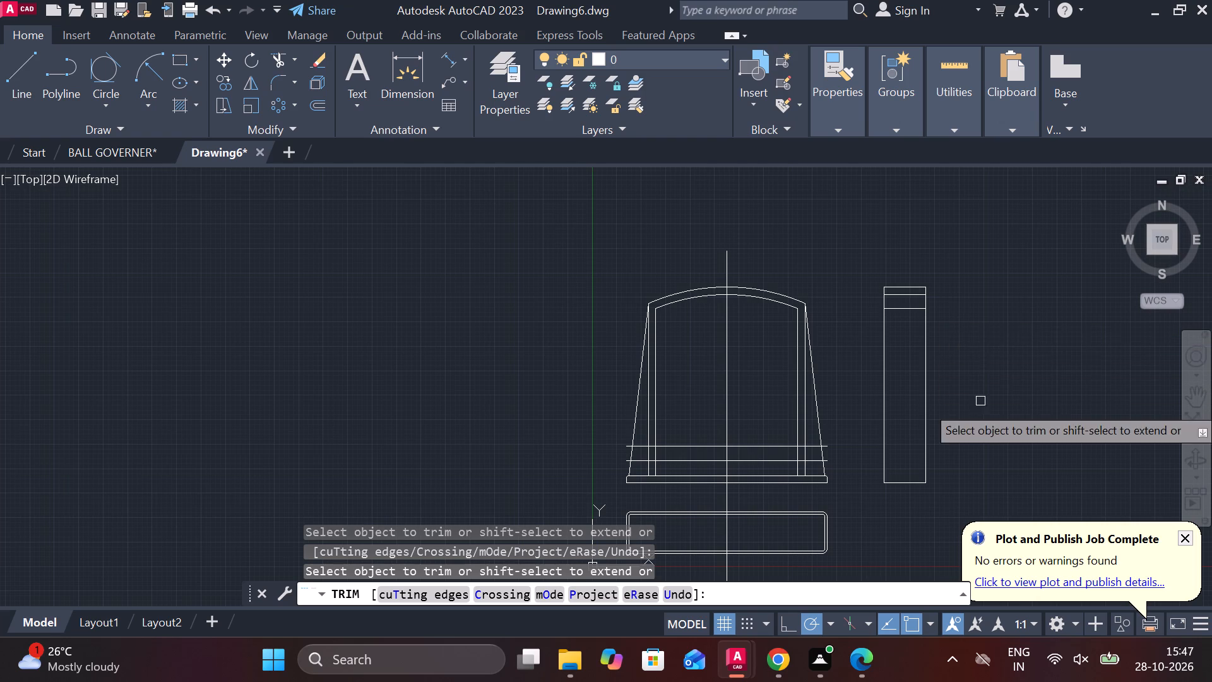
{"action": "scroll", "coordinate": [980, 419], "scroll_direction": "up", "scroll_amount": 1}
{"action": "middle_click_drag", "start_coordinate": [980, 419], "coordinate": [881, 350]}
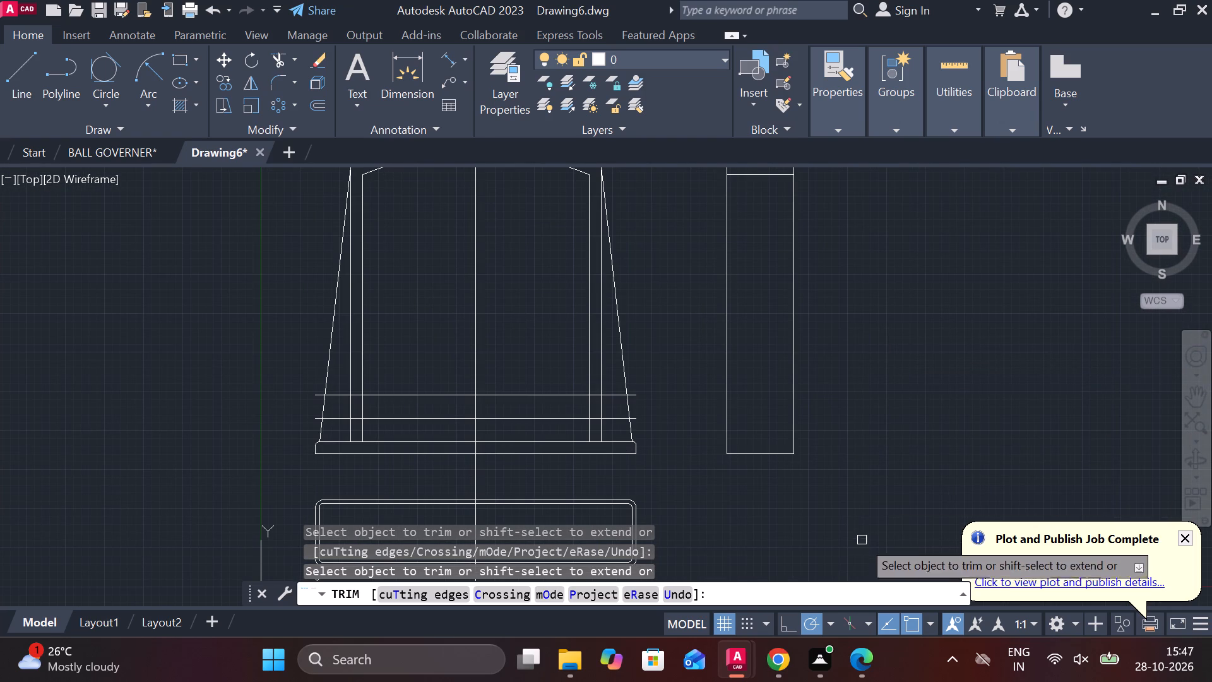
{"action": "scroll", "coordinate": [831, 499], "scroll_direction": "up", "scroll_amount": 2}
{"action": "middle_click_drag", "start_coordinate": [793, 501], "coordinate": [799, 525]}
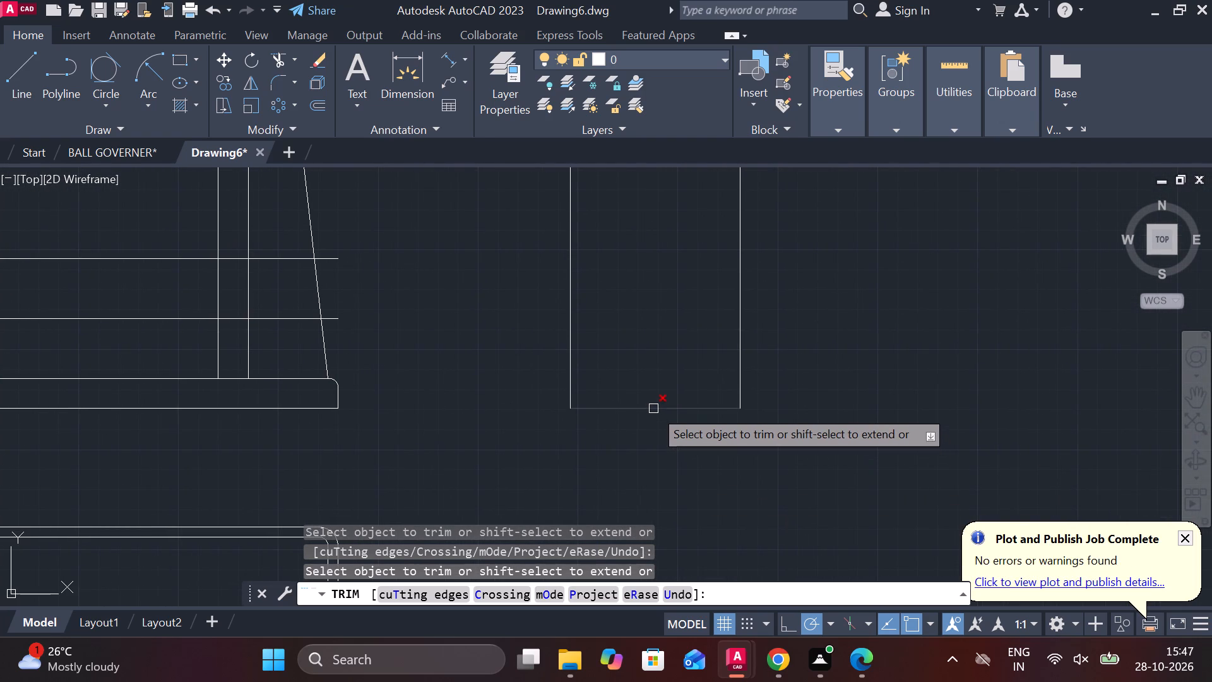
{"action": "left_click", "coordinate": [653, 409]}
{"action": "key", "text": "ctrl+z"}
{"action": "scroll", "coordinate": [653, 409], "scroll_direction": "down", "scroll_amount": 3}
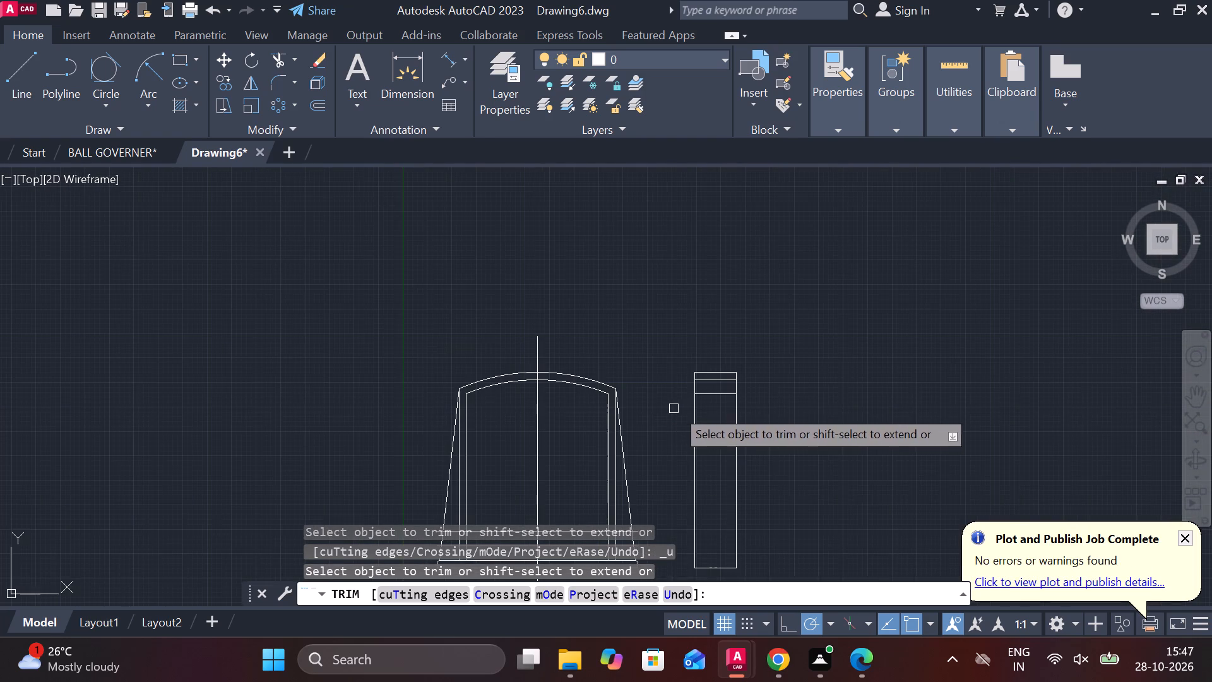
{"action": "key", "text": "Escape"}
Offset the side view's bottom edge upward by 45.
{"action": "middle_click_drag", "start_coordinate": [743, 477], "coordinate": [723, 349]}
{"action": "middle_click", "coordinate": [723, 342]}
{"action": "scroll", "coordinate": [759, 423], "scroll_direction": "up", "scroll_amount": 1}
{"action": "key", "text": "o"}
{"action": "key", "text": "Return"}
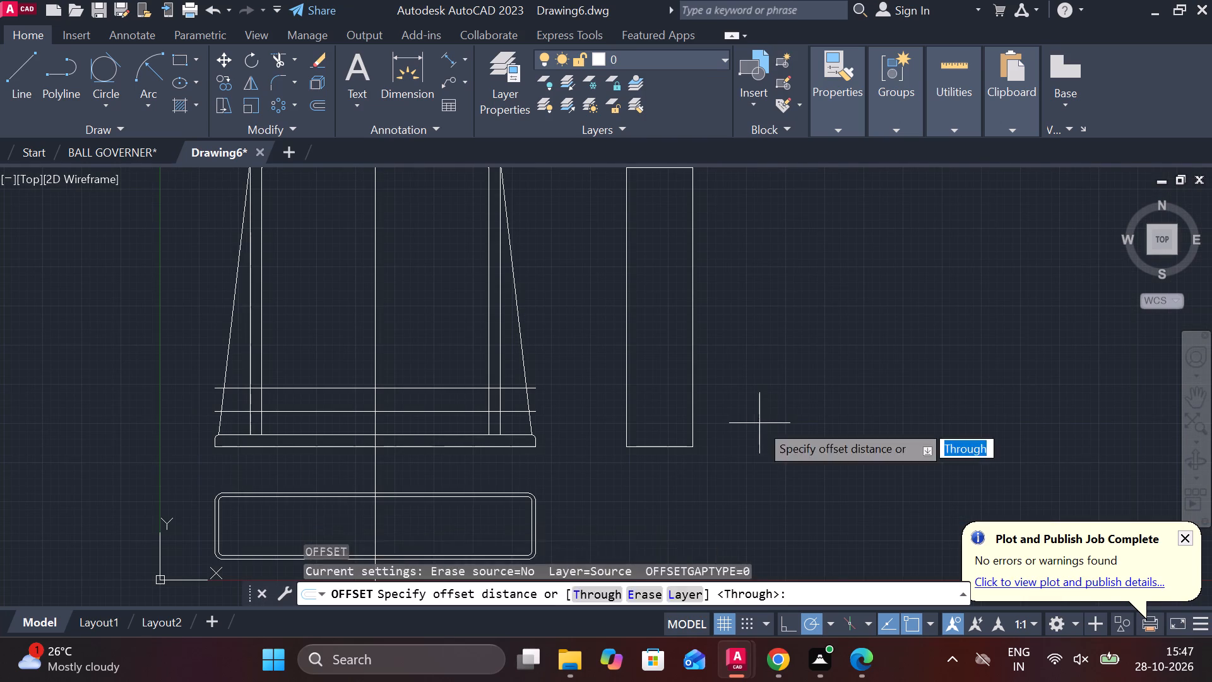
{"action": "key", "text": "Return"}
{"action": "left_click", "coordinate": [645, 445]}
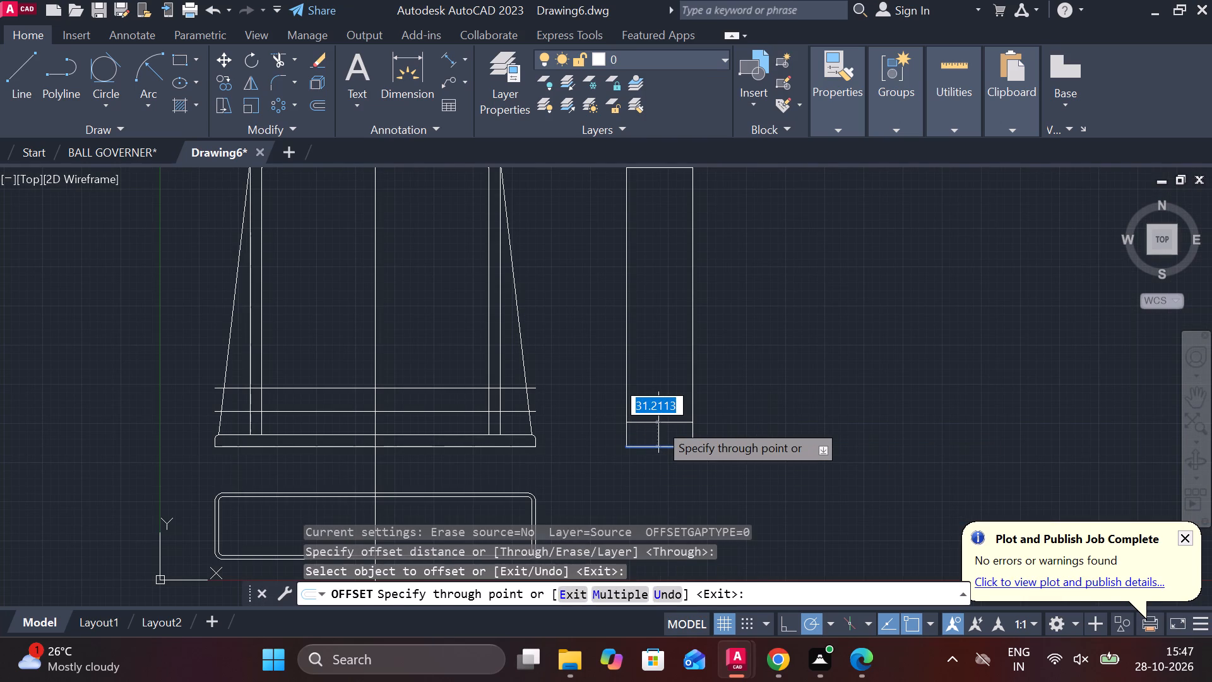
{"action": "type", "text": "45"}
{"action": "key", "text": "space"}
Offset the side view's new lower horizontal line upward by 30.
{"action": "left_click", "coordinate": [652, 412]}
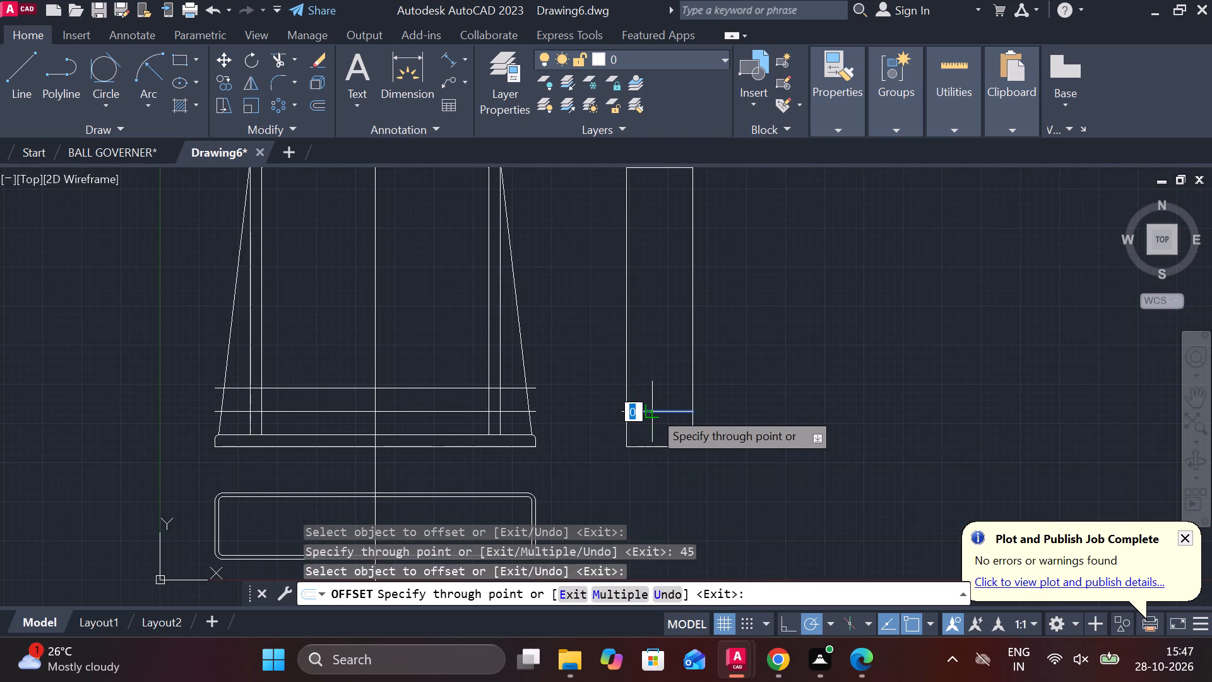
{"action": "key", "text": "4"}
{"action": "key", "text": "BackSpace"}
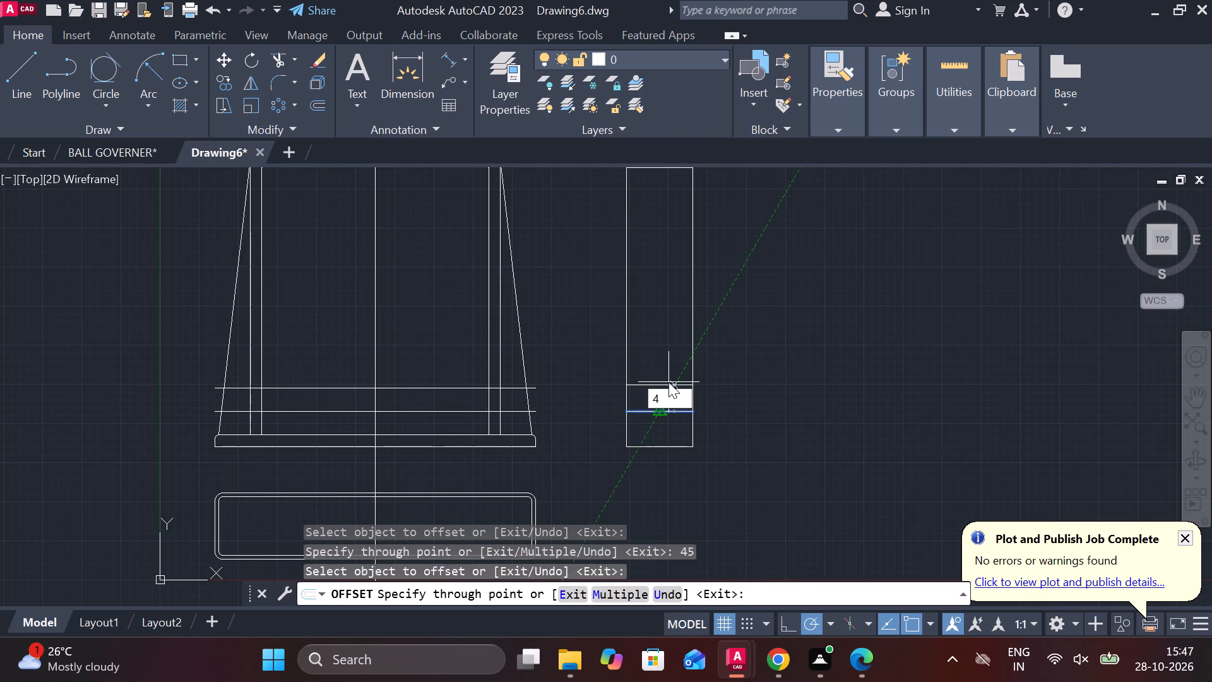
{"action": "type", "text": "30"}
{"action": "key", "text": "Return"}
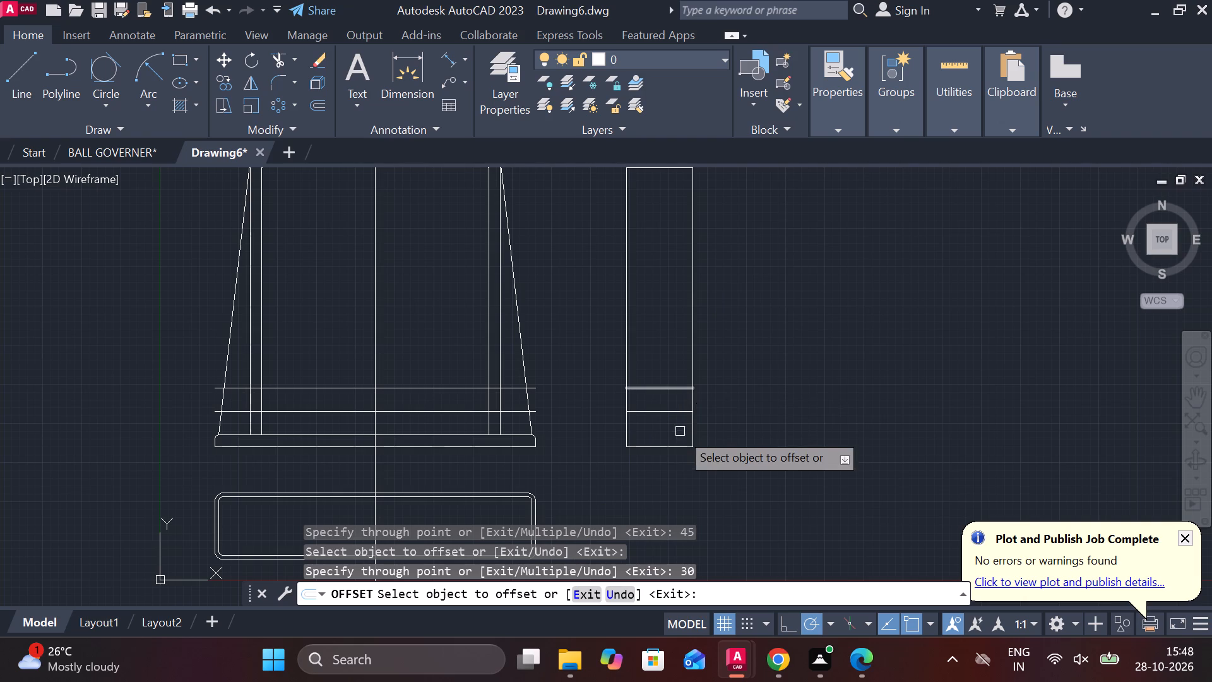
{"action": "key", "text": "Escape"}
Draw a 400-long vertical centre line in the side view from the bottom edge's midpoint to the top edge.
{"action": "key", "text": "l"}
{"action": "key", "text": "Return"}
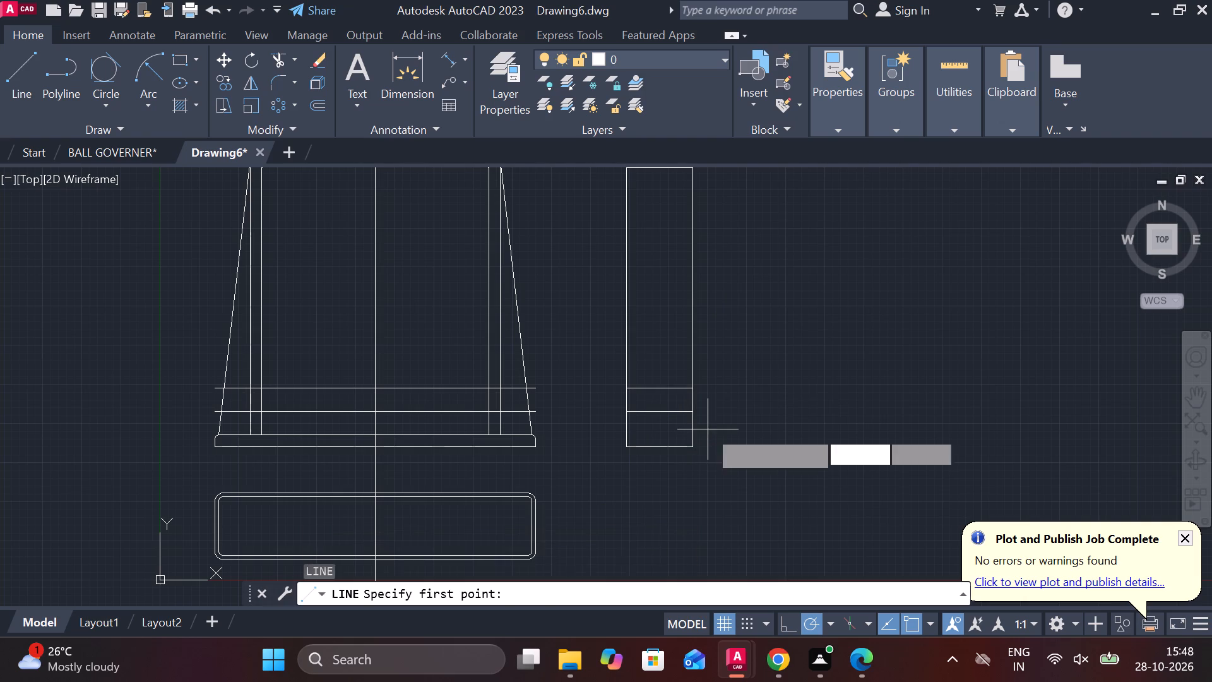
{"action": "left_click", "coordinate": [658, 445]}
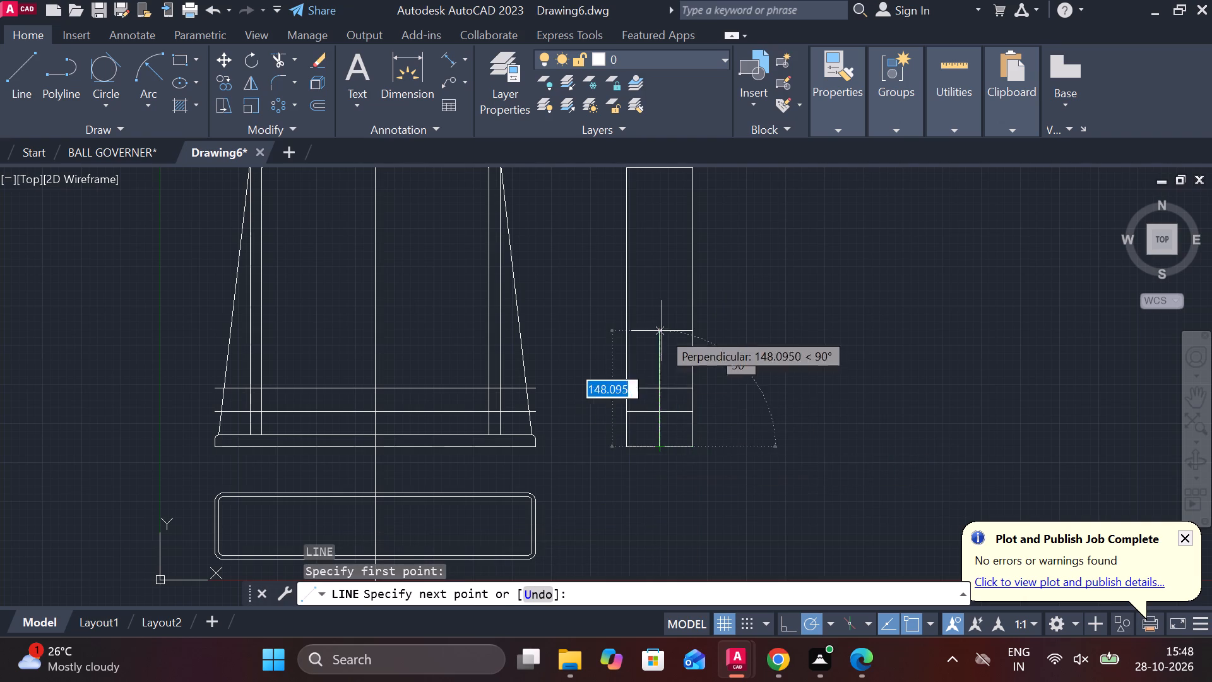
{"action": "middle_click_drag", "start_coordinate": [668, 331], "coordinate": [674, 350]}
{"action": "middle_click_drag", "start_coordinate": [660, 243], "coordinate": [653, 298]}
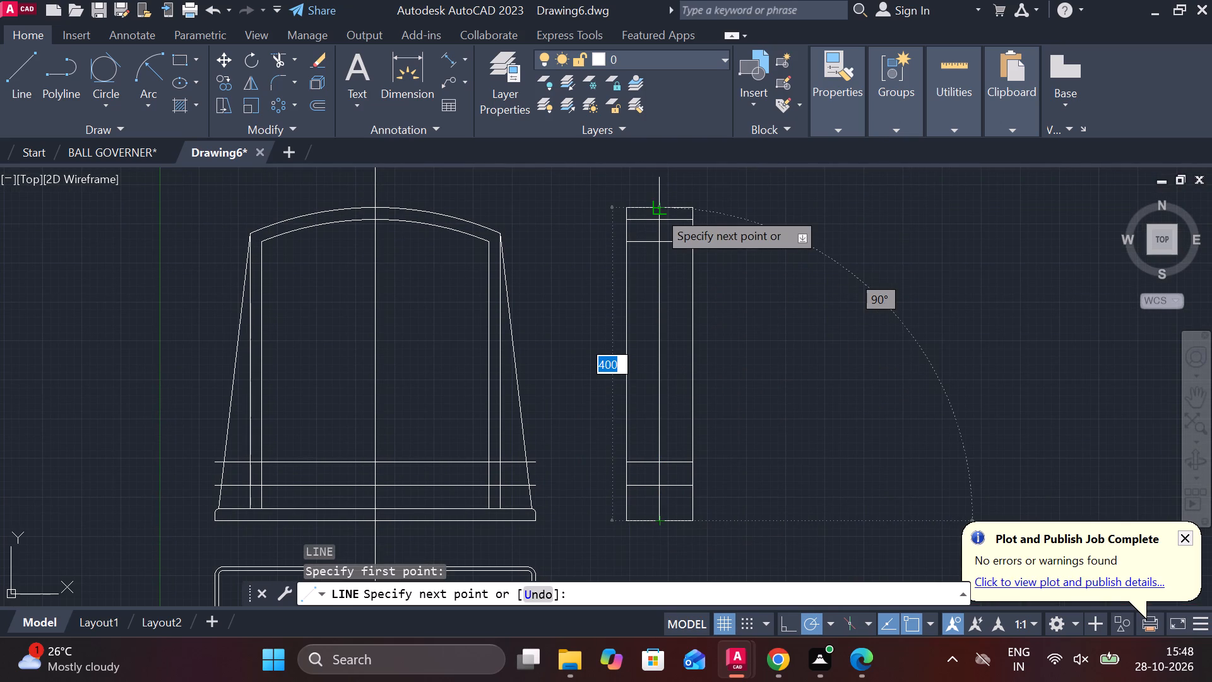
{"action": "left_click", "coordinate": [657, 210]}
{"action": "key", "text": "Escape"}
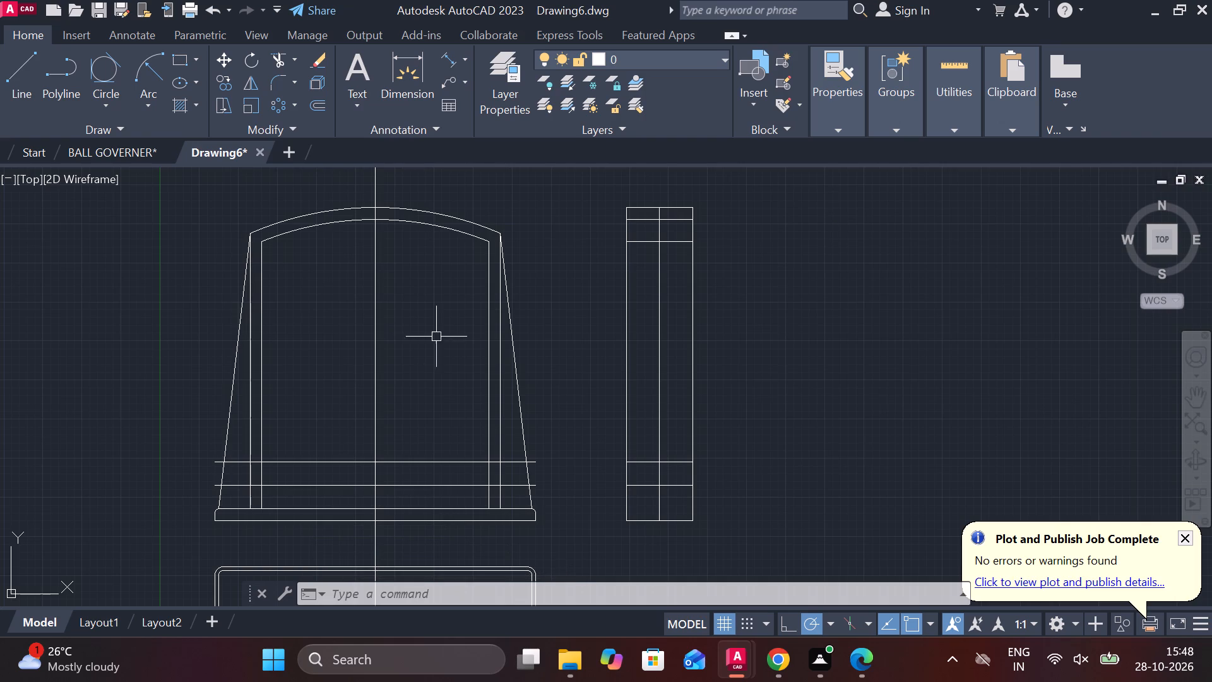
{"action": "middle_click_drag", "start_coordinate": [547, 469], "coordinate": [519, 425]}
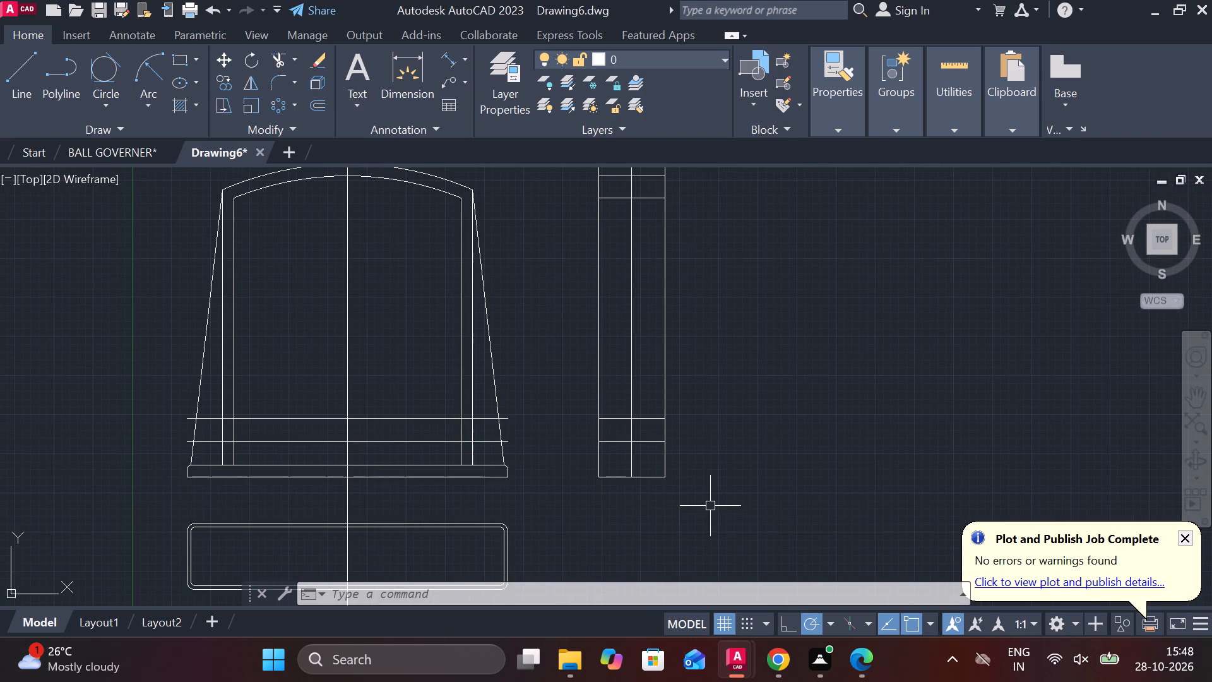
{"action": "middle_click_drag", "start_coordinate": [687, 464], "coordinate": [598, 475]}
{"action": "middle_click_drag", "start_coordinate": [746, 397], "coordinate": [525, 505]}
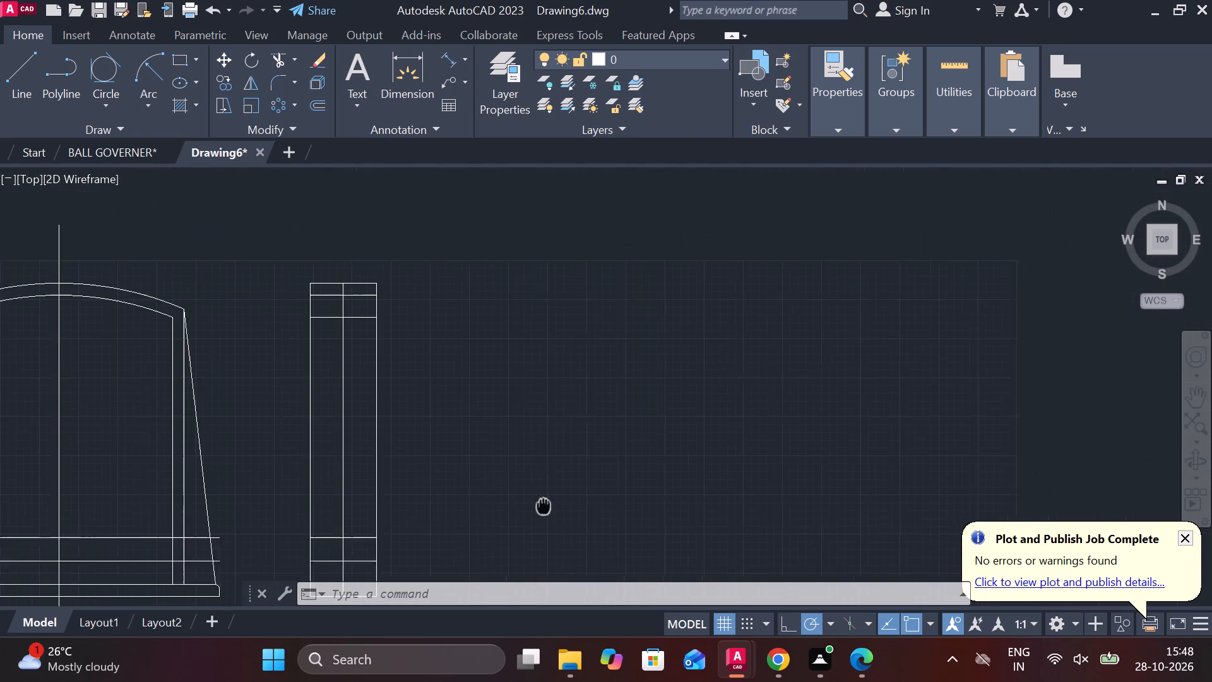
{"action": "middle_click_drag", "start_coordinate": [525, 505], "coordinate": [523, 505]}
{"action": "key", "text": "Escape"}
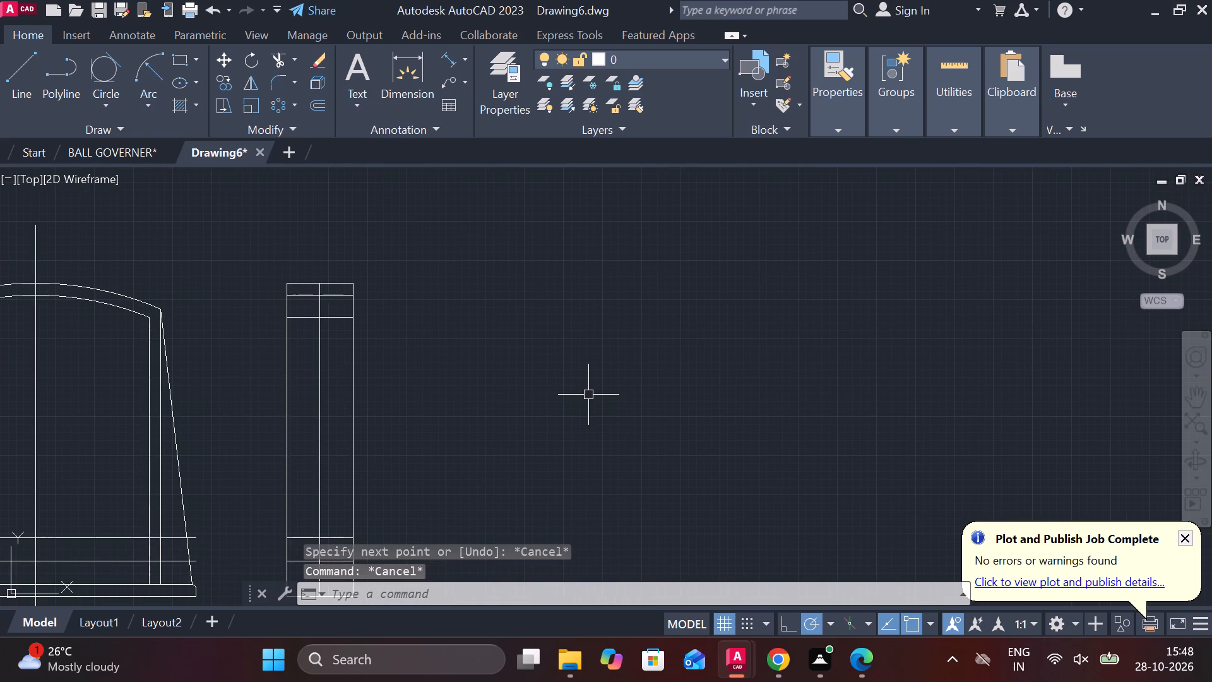
Beside the side view, draw connected lines for a T-slot outline: 13 down, 7.5 left, 15 down, 30 right, 15 up.
{"action": "key", "text": "l"}
{"action": "key", "text": "Return"}
{"action": "left_click", "coordinate": [574, 372]}
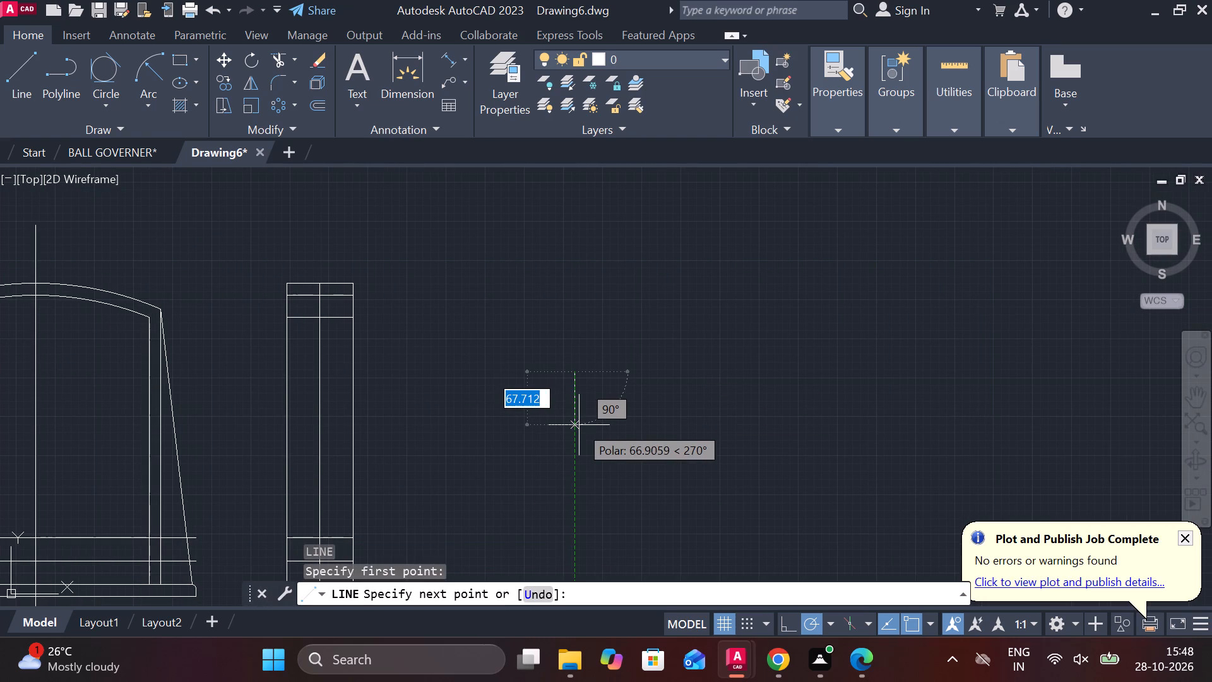
{"action": "type", "text": "13"}
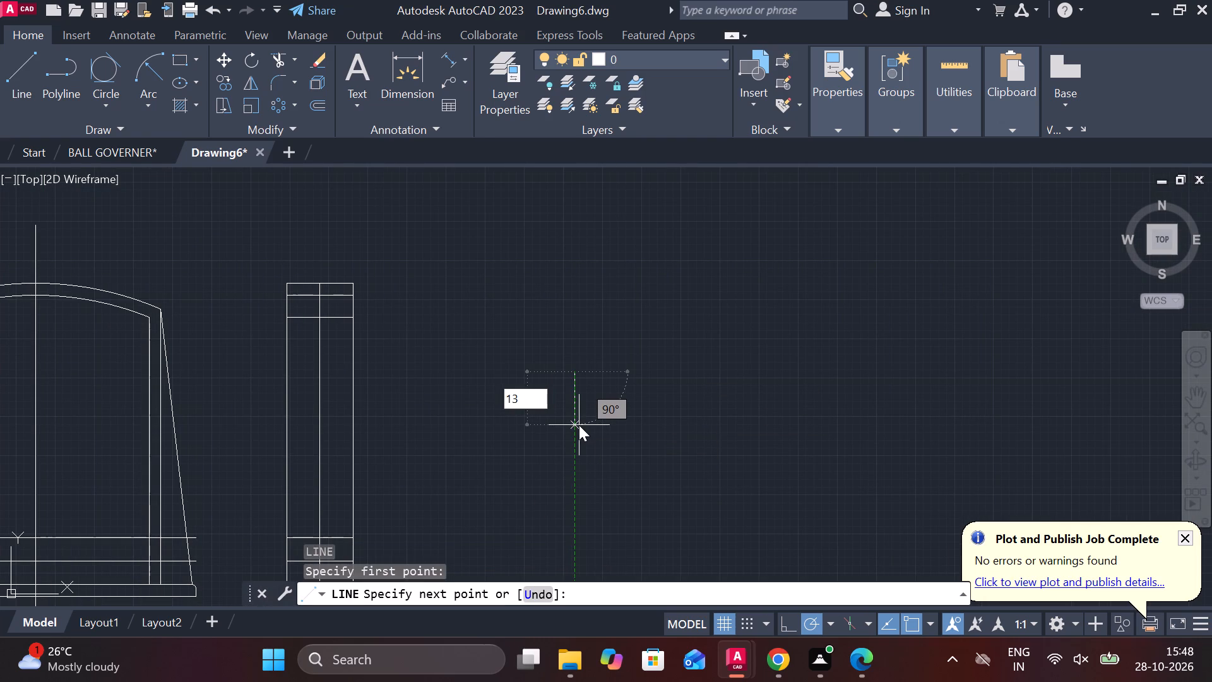
{"action": "key", "text": "space"}
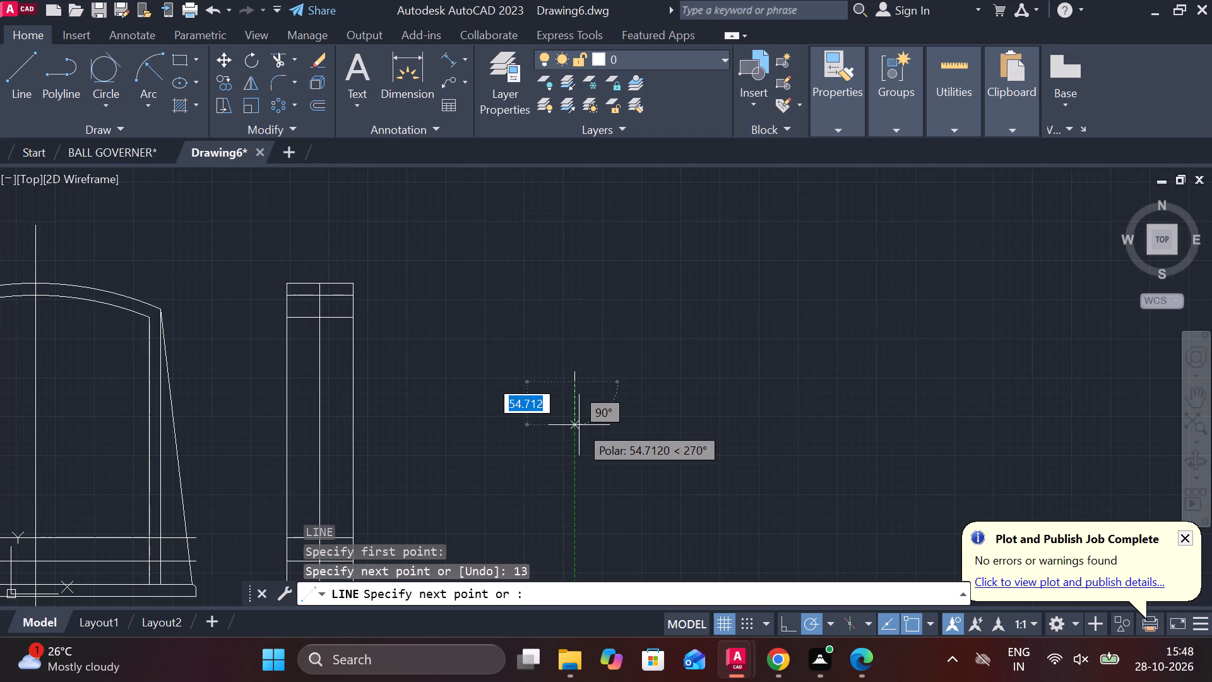
{"action": "scroll", "coordinate": [553, 392], "scroll_direction": "up", "scroll_amount": 1}
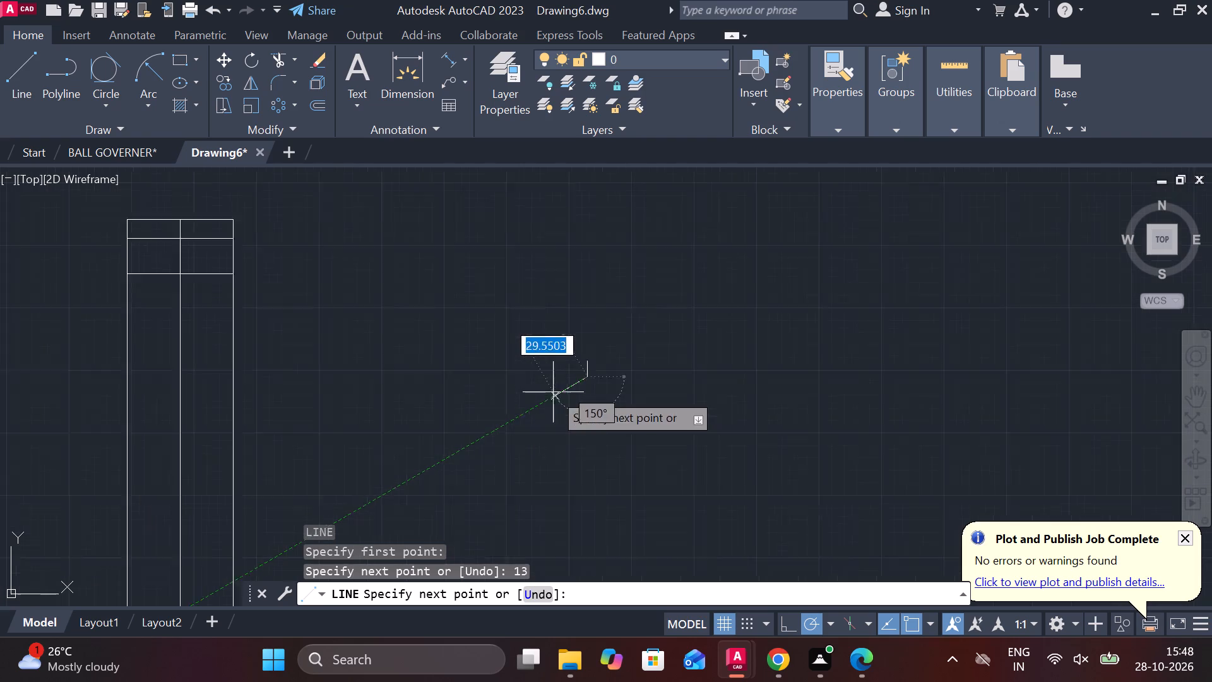
{"action": "scroll", "coordinate": [553, 392], "scroll_direction": "up", "scroll_amount": 2}
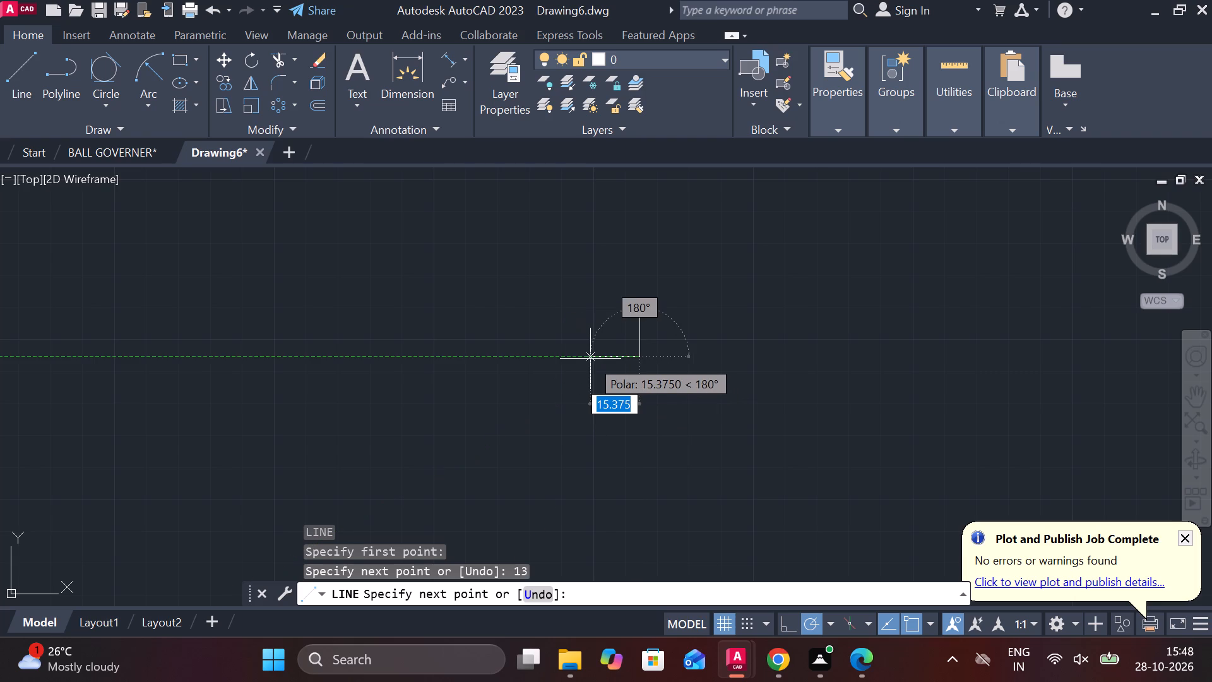
{"action": "type", "text": "7."}
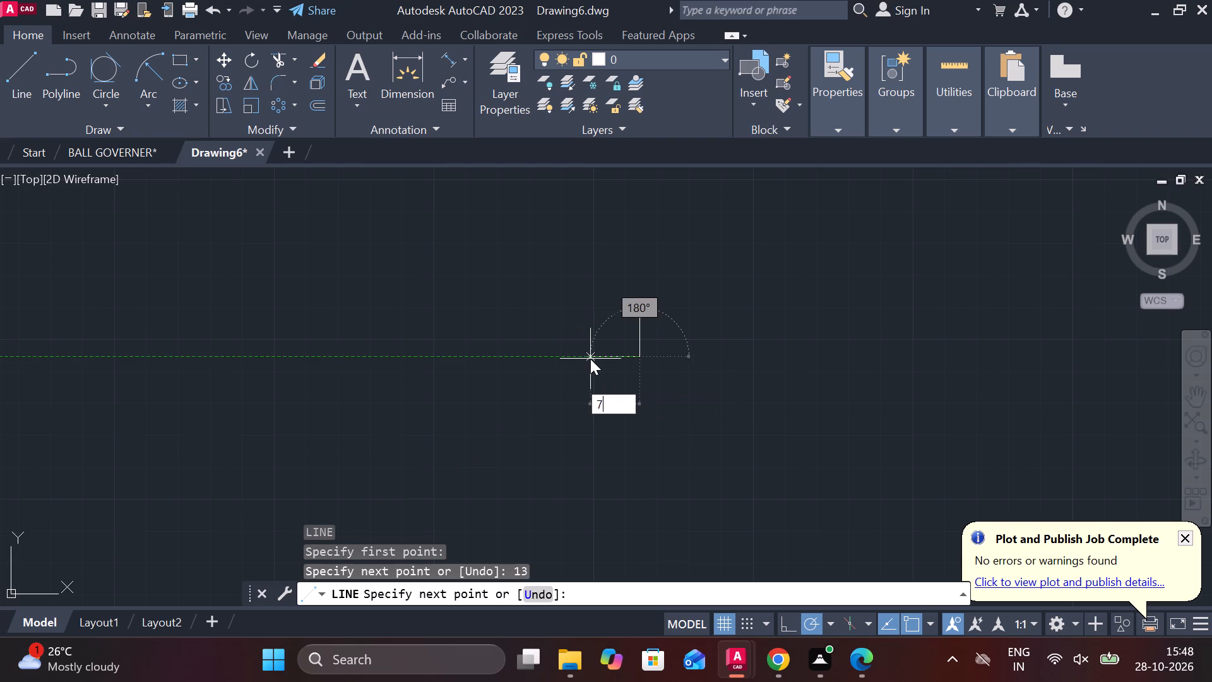
{"action": "type", "text": "5"}
{"action": "key", "text": "space"}
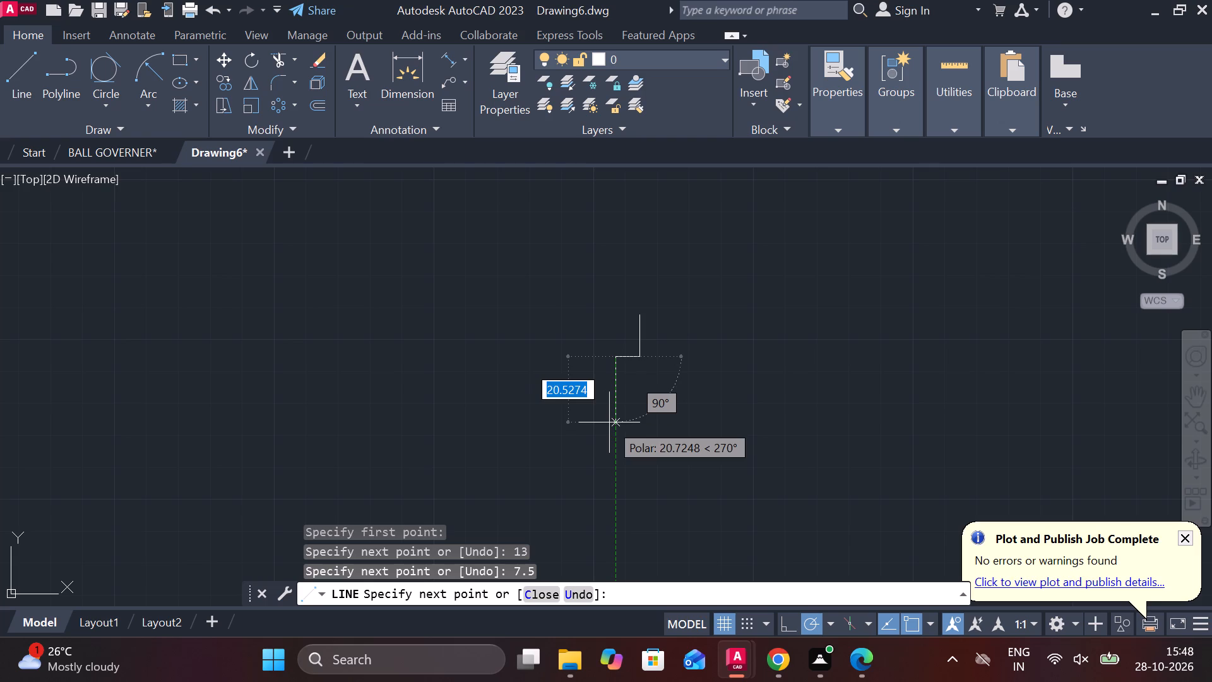
{"action": "type", "text": "15"}
{"action": "key", "text": "space"}
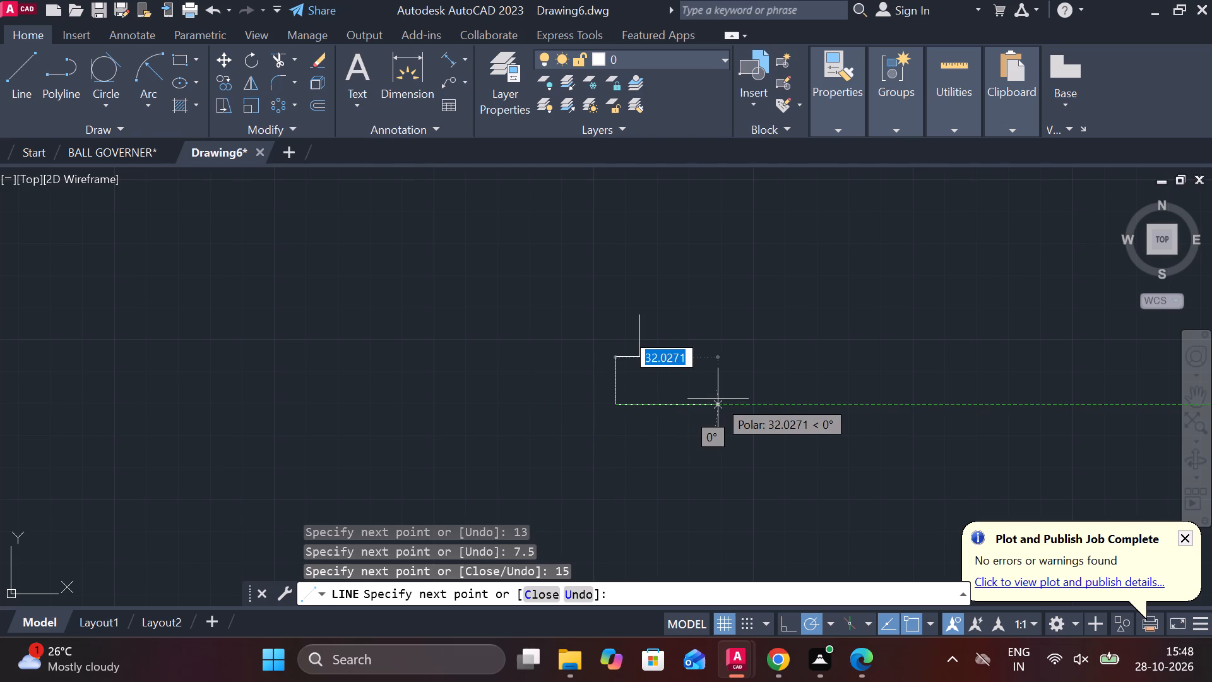
{"action": "type", "text": "30"}
{"action": "key", "text": "Return"}
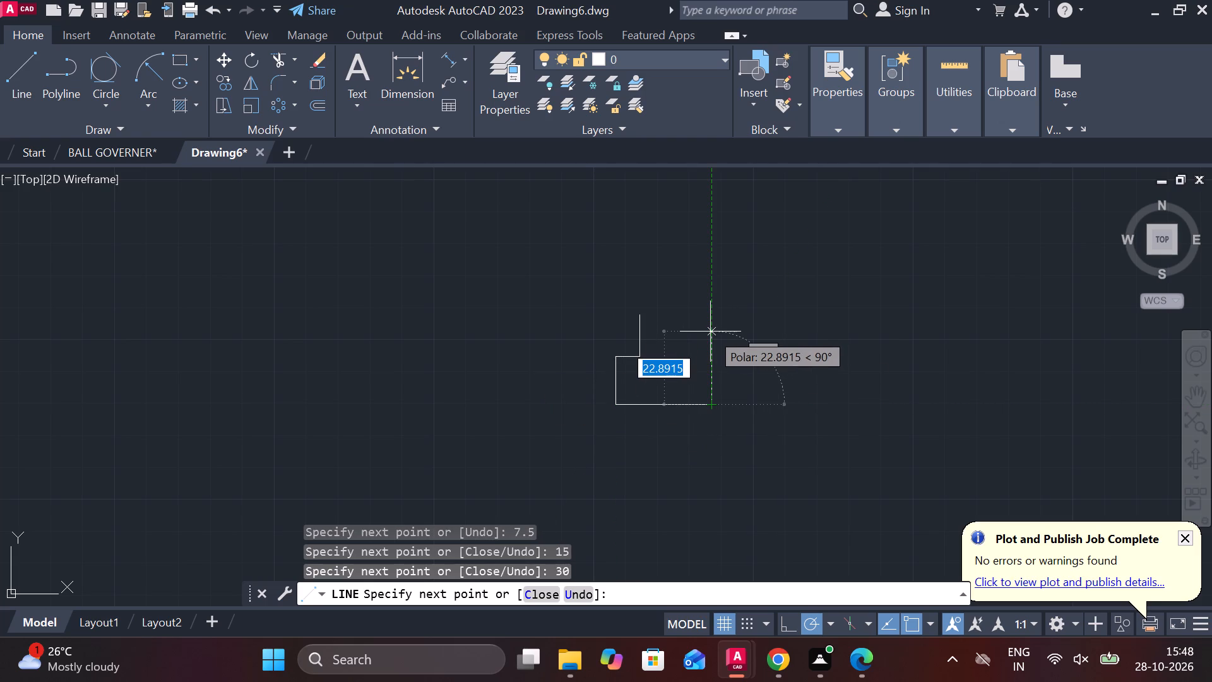
{"action": "type", "text": "15"}
{"action": "key", "text": "space"}
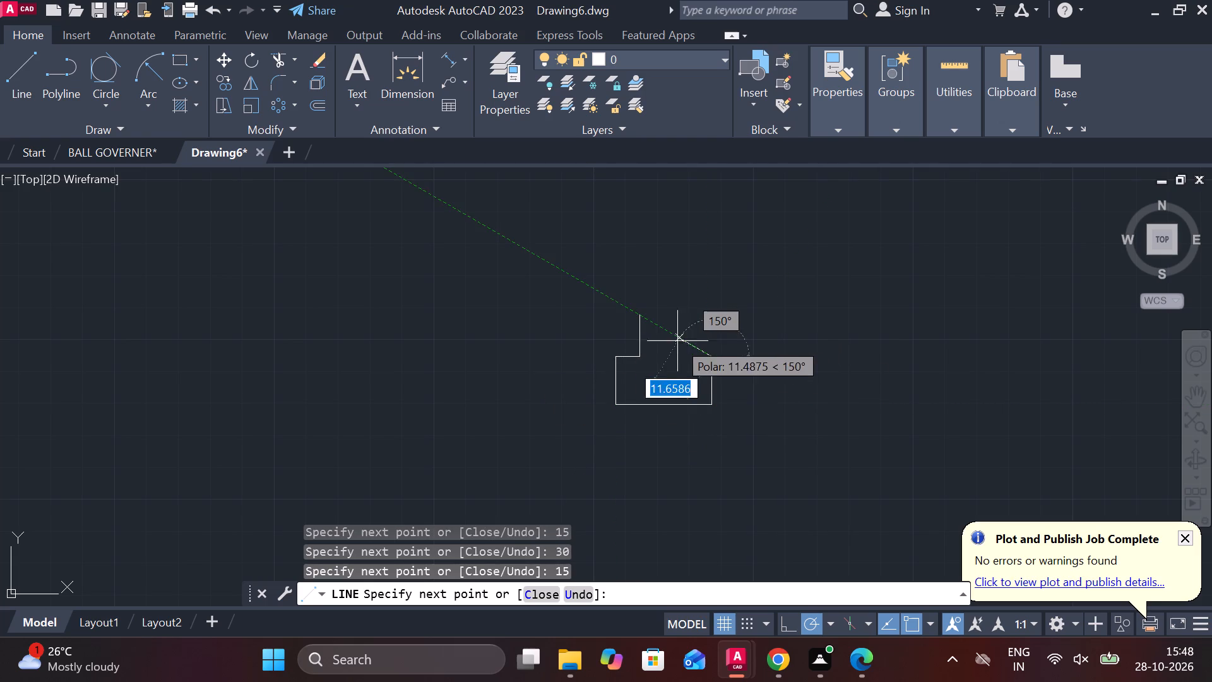
{"action": "type", "text": "7,"}
{"action": "key", "text": "BackSpace"}
{"action": "key", "text": "BackSpace"}
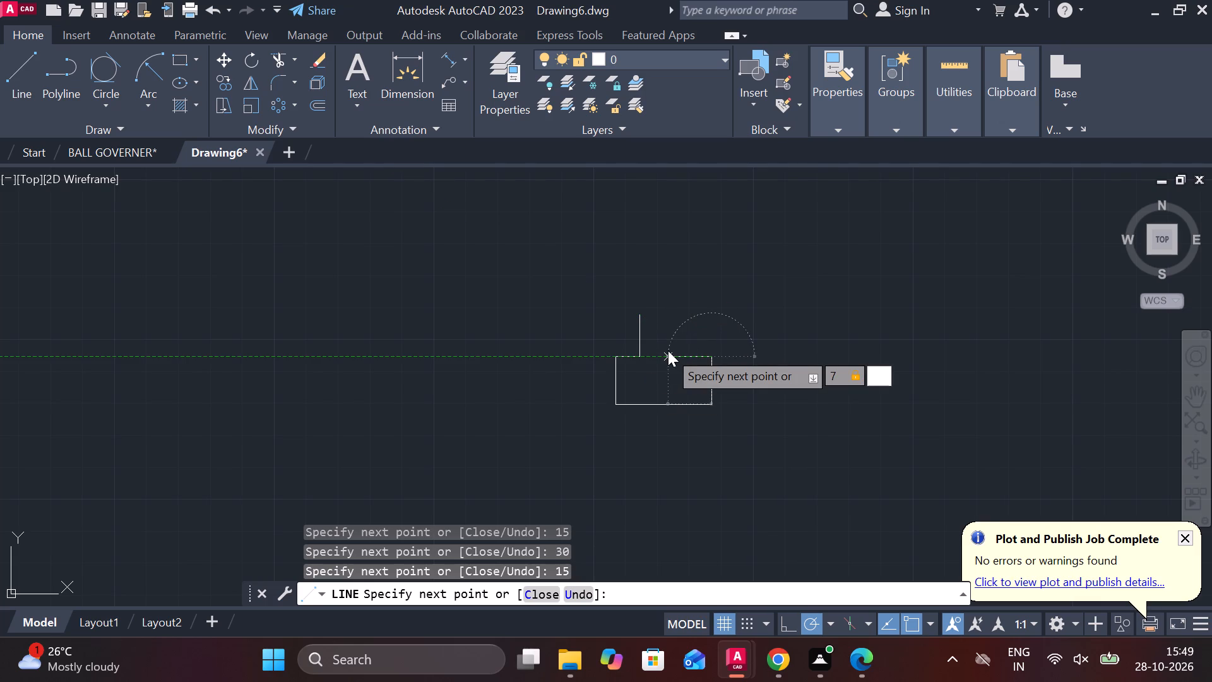
{"action": "key", "text": "Escape"}
Close the T-slot outline from its open right end with lines 7.5 left, 13 up and across to the neck's starting point.
{"action": "key", "text": "l"}
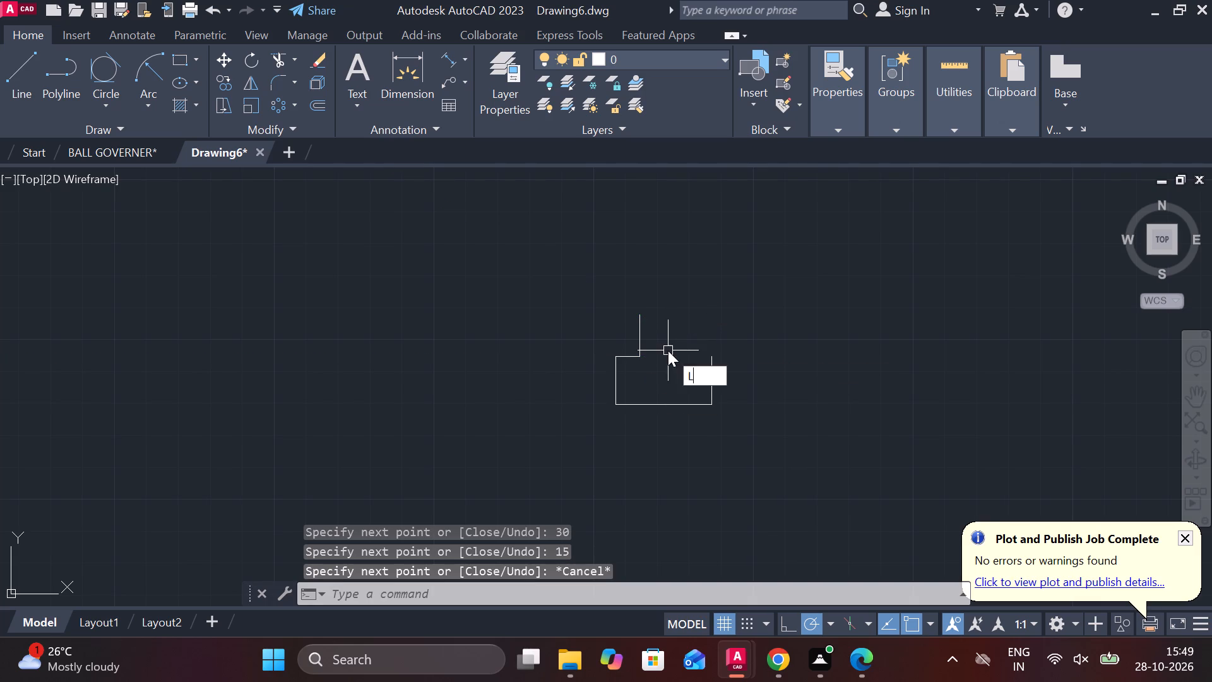
{"action": "key", "text": "Return"}
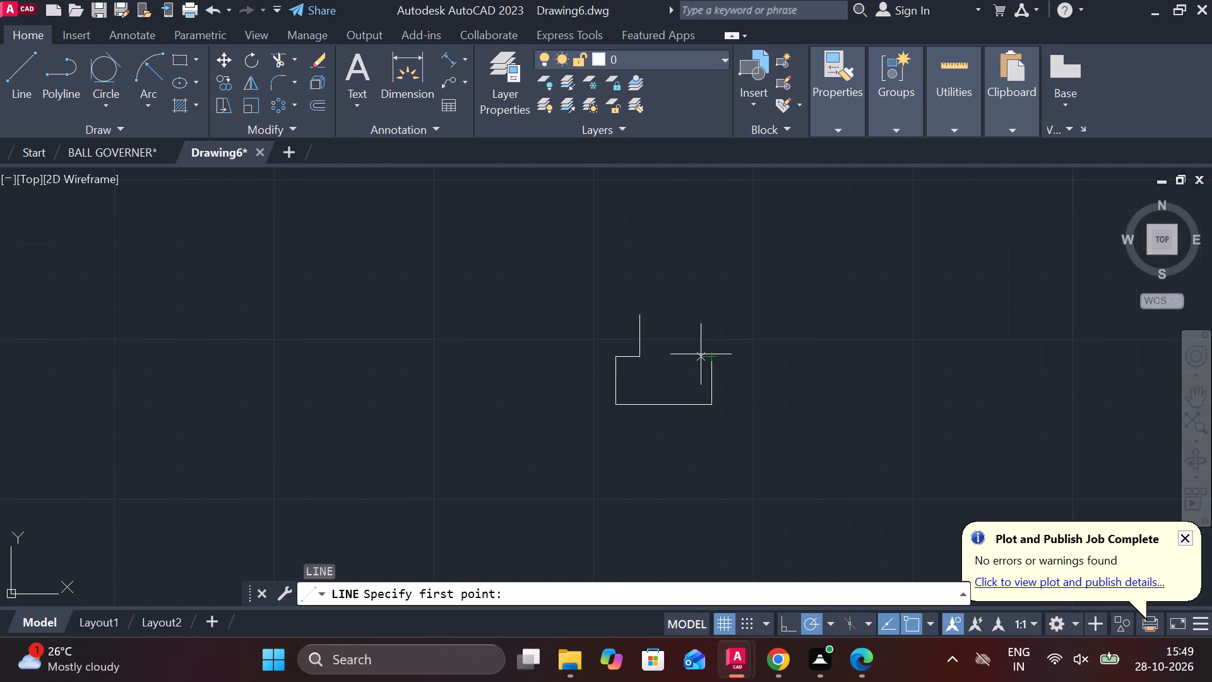
{"action": "left_click", "coordinate": [715, 352]}
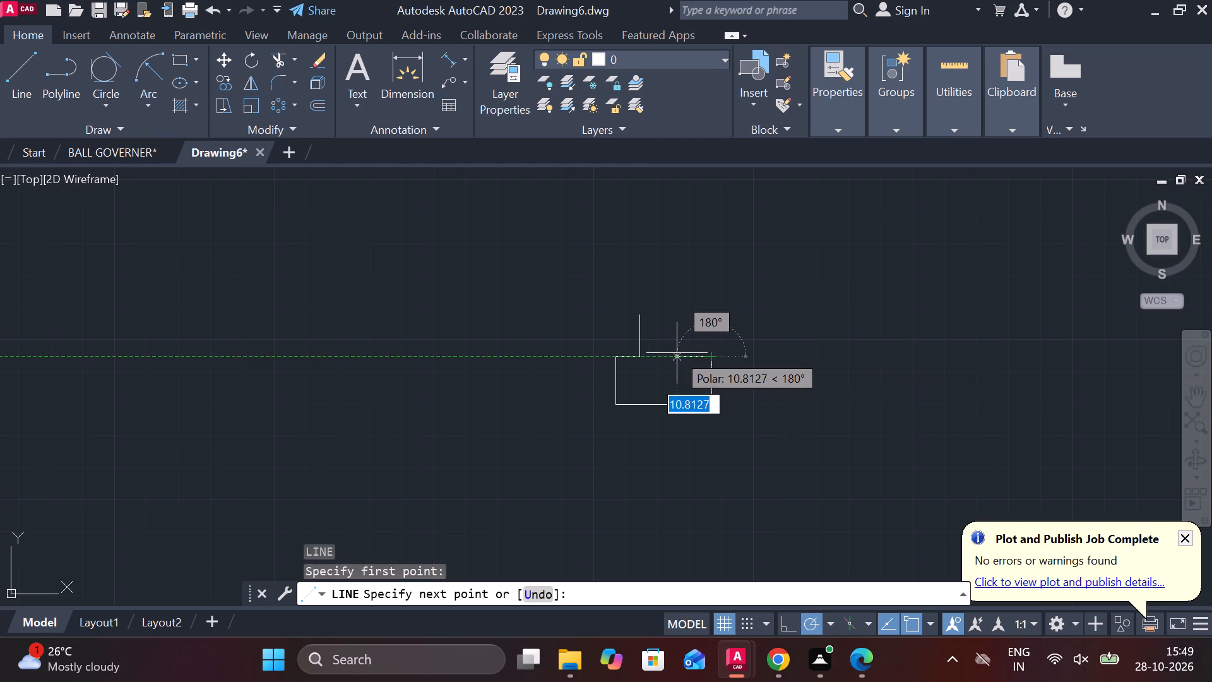
{"action": "type", "text": "7."}
{"action": "type", "text": "5"}
{"action": "key", "text": "space"}
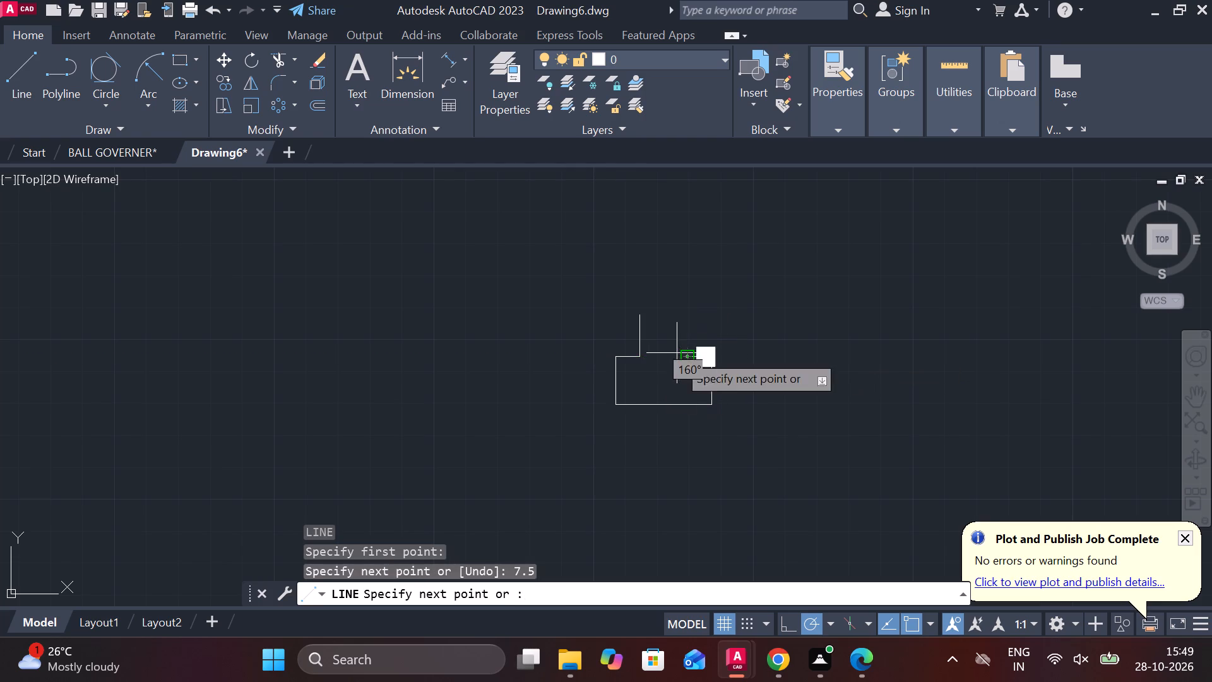
{"action": "type", "text": "13"}
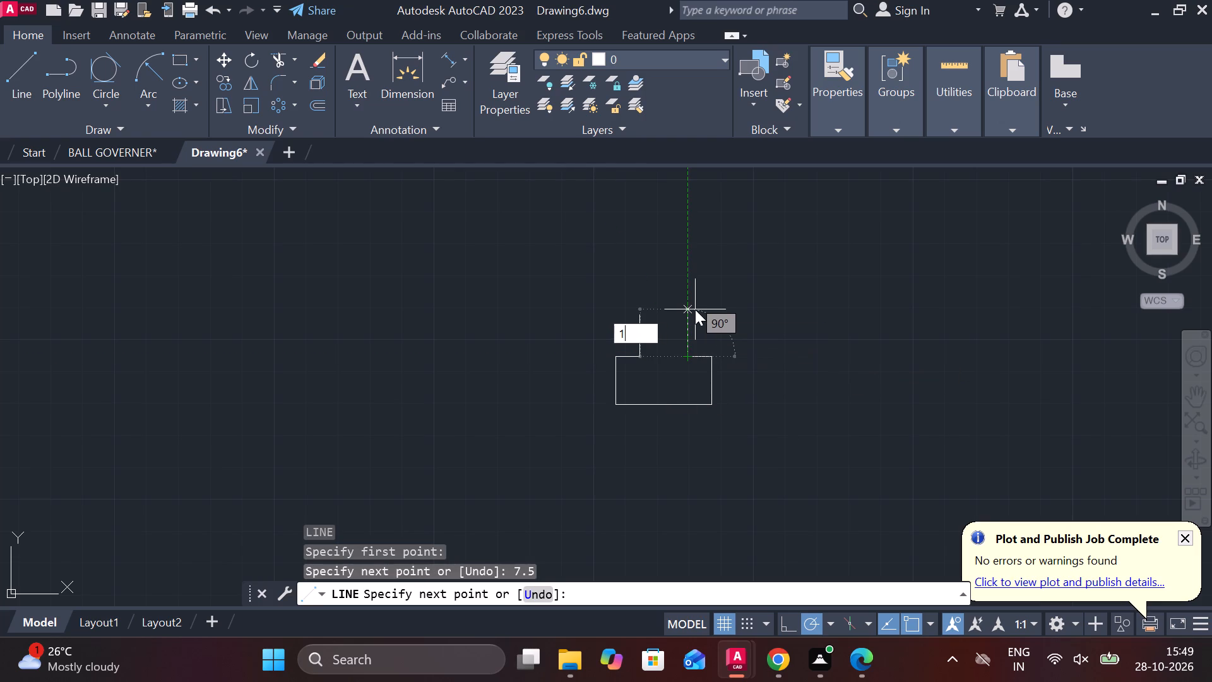
{"action": "key", "text": "space"}
{"action": "left_click", "coordinate": [640, 314]}
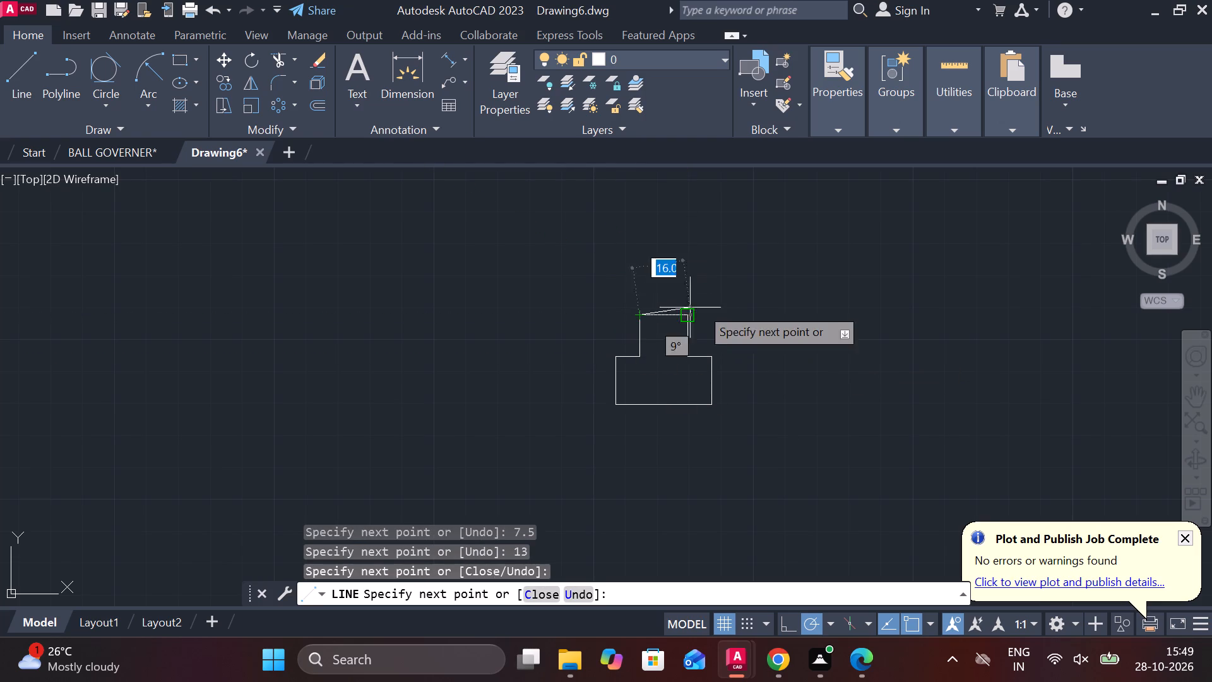
{"action": "key", "text": "Escape"}
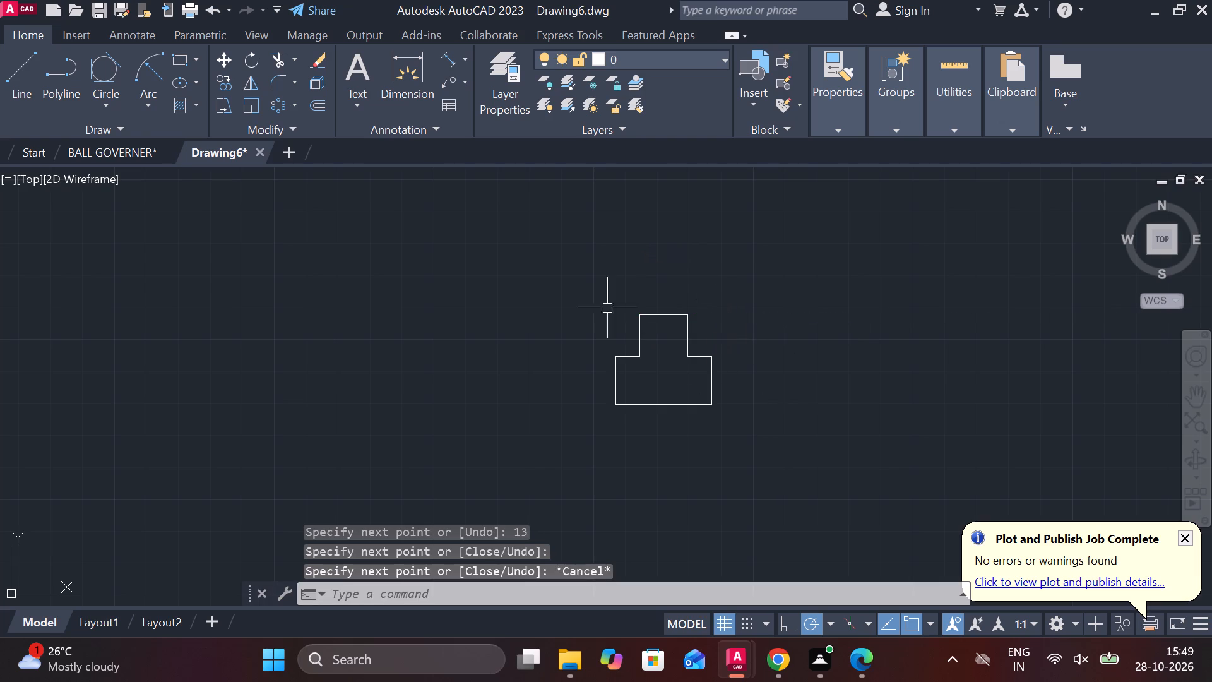
Move the whole T-slot outline by its top midpoint onto the midpoint of the side view's lower horizontal line, 45 above the base.
{"action": "left_click", "coordinate": [567, 270]}
{"action": "left_click", "coordinate": [843, 453]}
{"action": "key", "text": "m"}
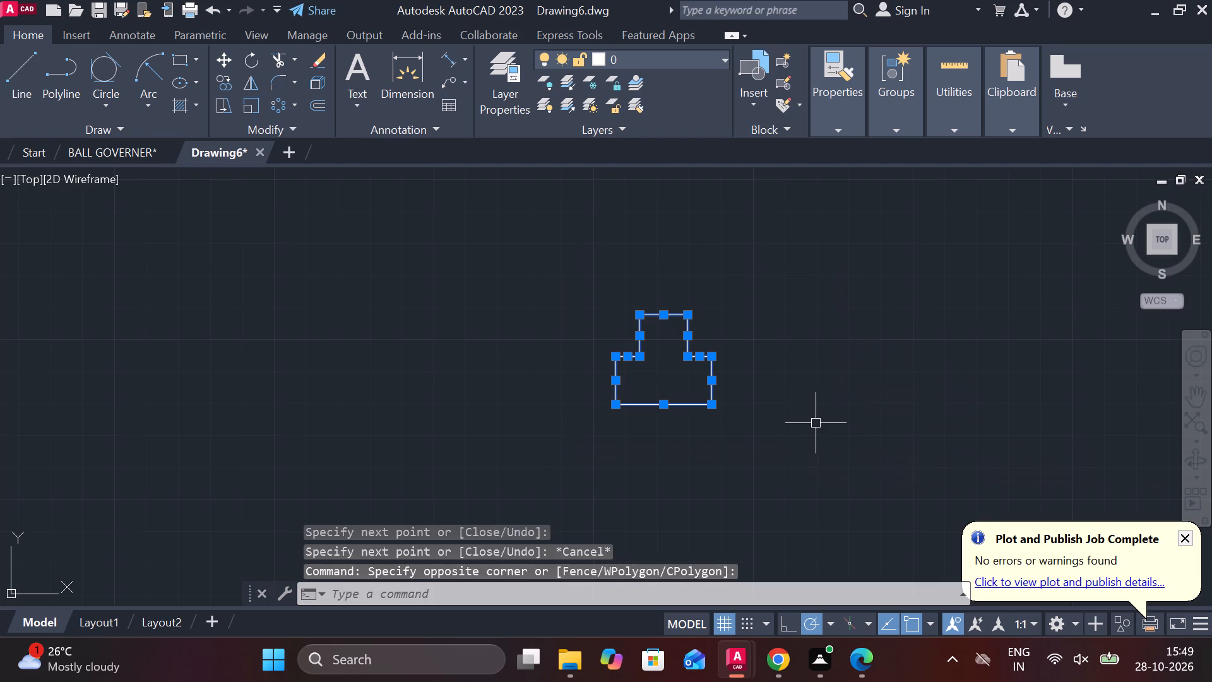
{"action": "key", "text": "Return"}
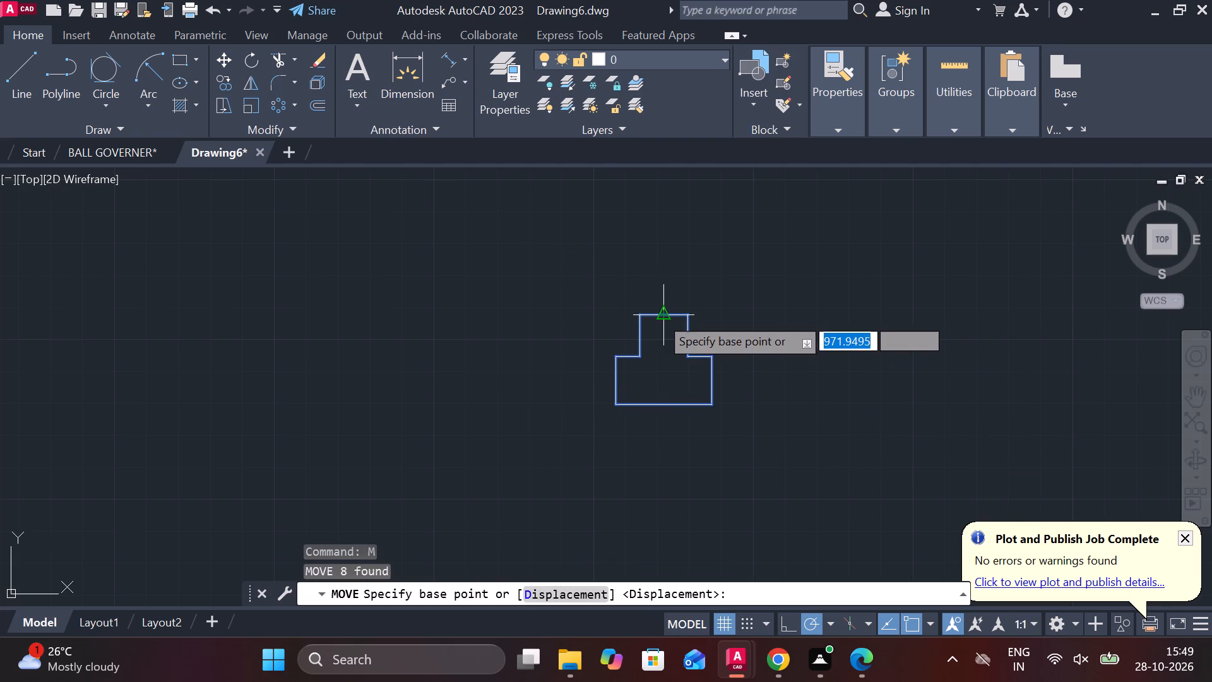
{"action": "left_click", "coordinate": [659, 316]}
{"action": "scroll", "coordinate": [659, 316], "scroll_direction": "down", "scroll_amount": 2}
{"action": "middle_click_drag", "start_coordinate": [410, 389], "coordinate": [668, 292]}
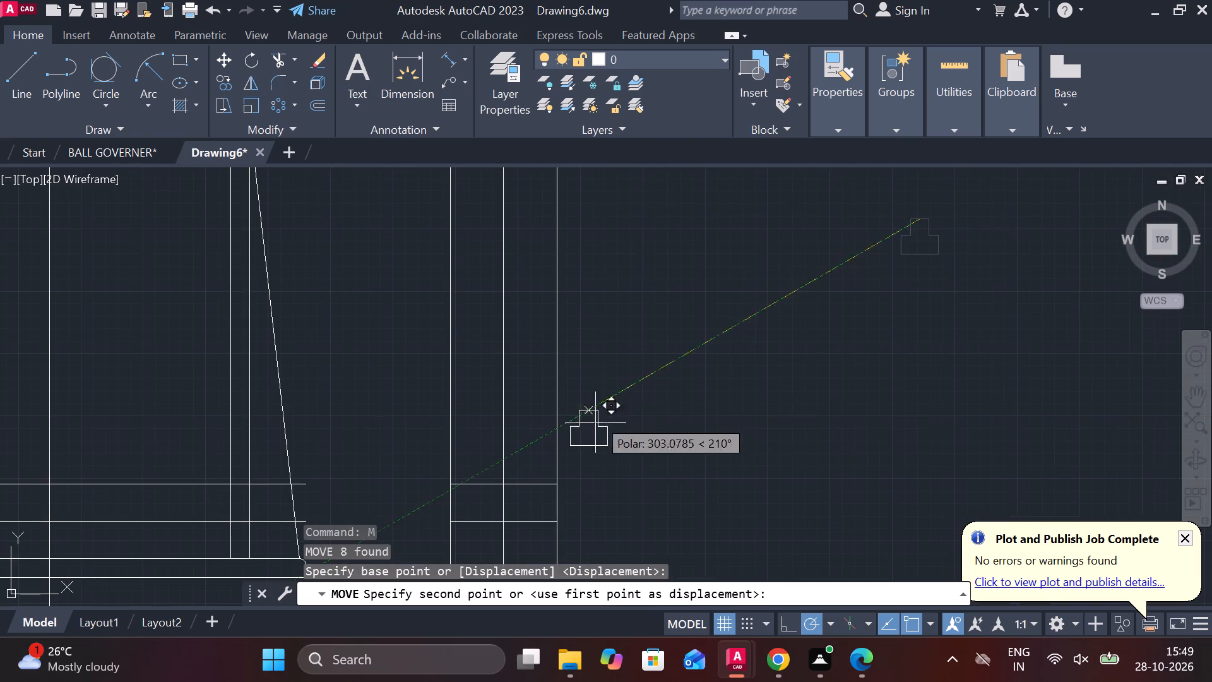
{"action": "middle_click_drag", "start_coordinate": [591, 434], "coordinate": [579, 318]}
{"action": "scroll", "coordinate": [459, 410], "scroll_direction": "up", "scroll_amount": 3}
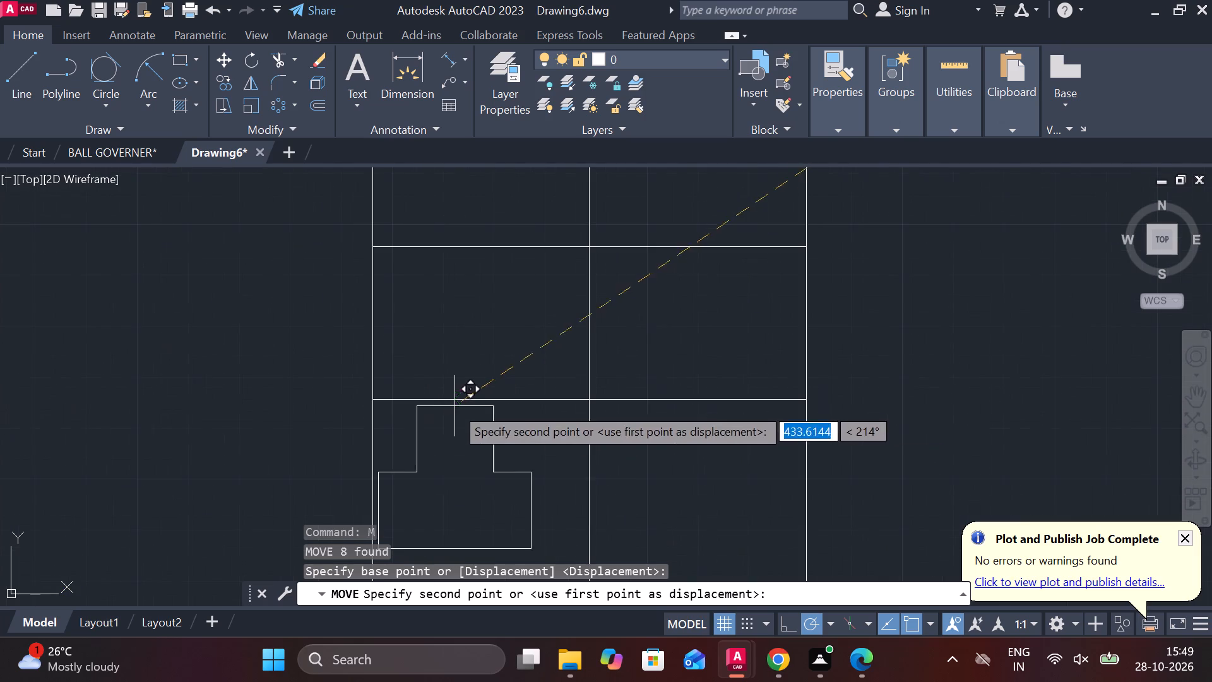
{"action": "middle_click_drag", "start_coordinate": [564, 412], "coordinate": [529, 302]}
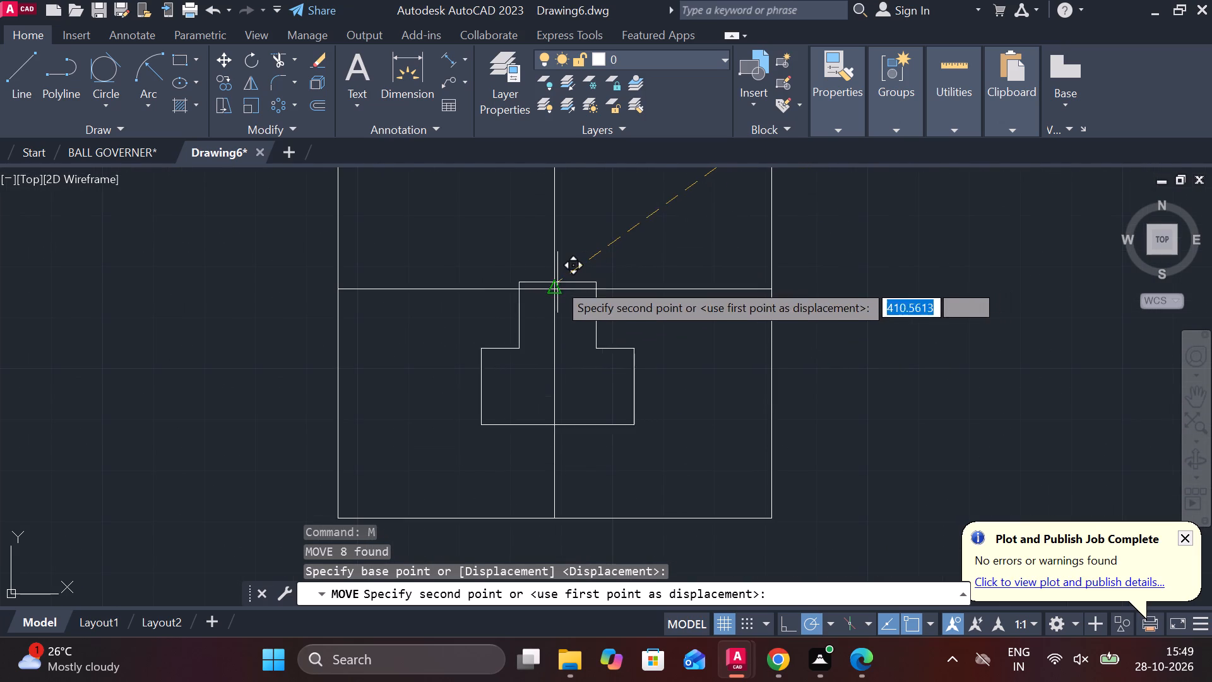
{"action": "left_click", "coordinate": [550, 290]}
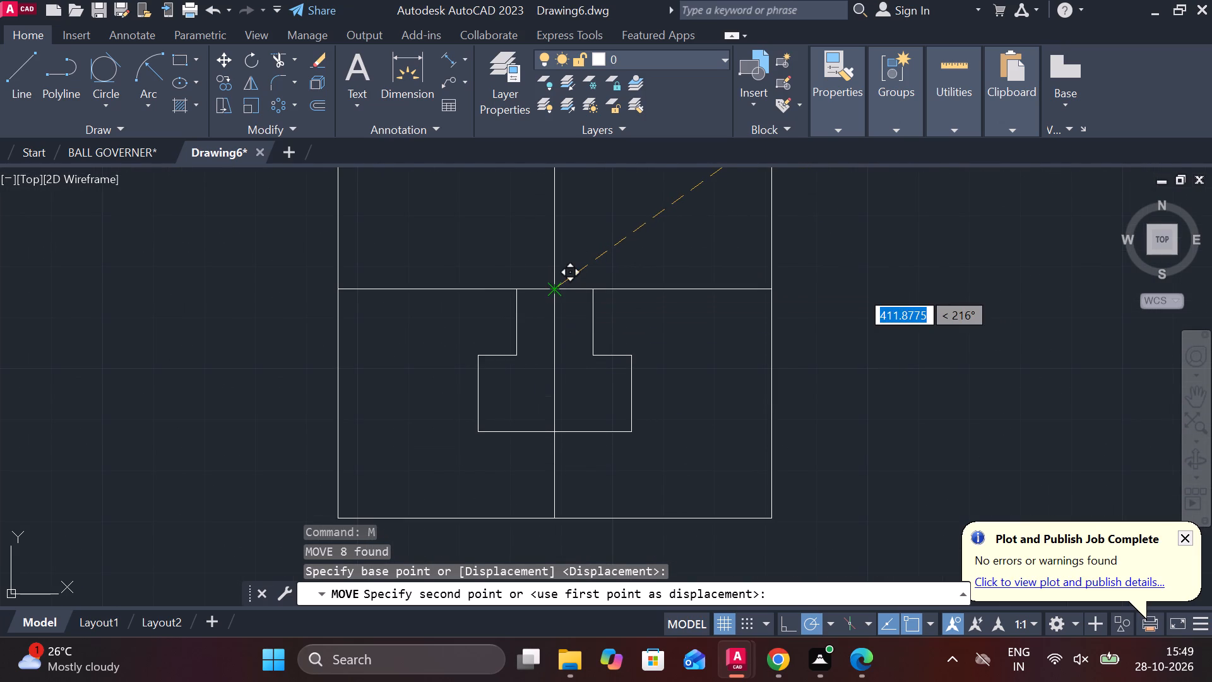
Erase the plain vertical centre line from the side view.
{"action": "scroll", "coordinate": [603, 301], "scroll_direction": "down", "scroll_amount": 1}
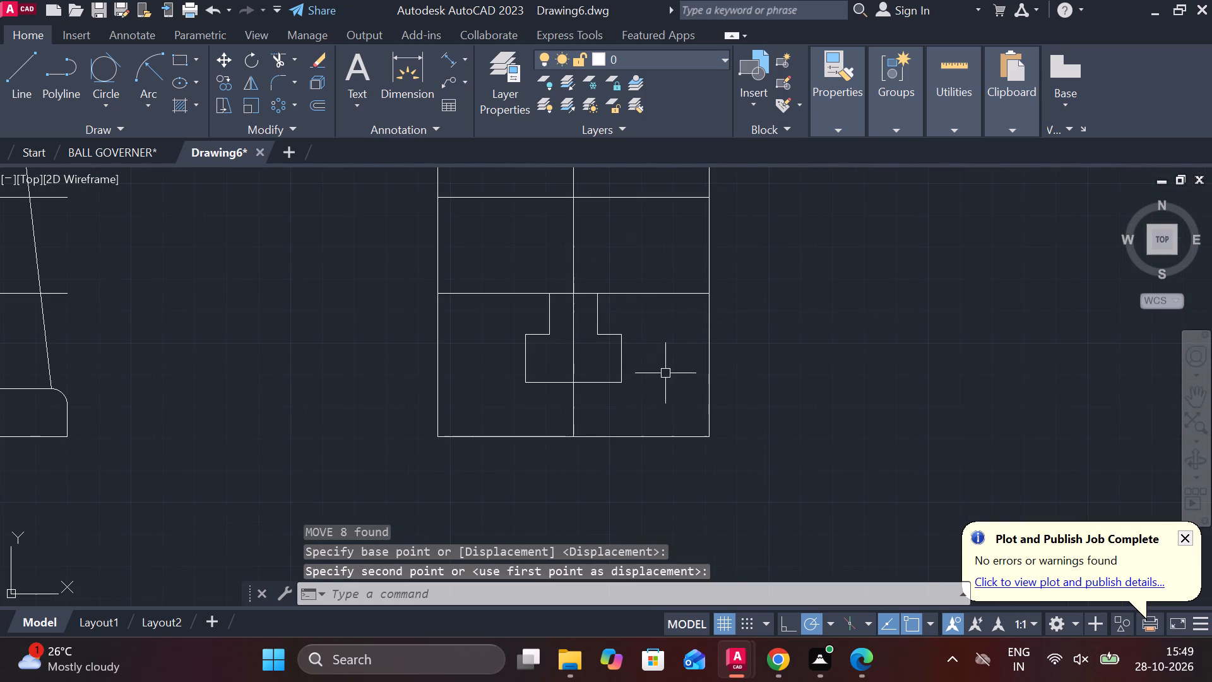
{"action": "left_click", "coordinate": [572, 338]}
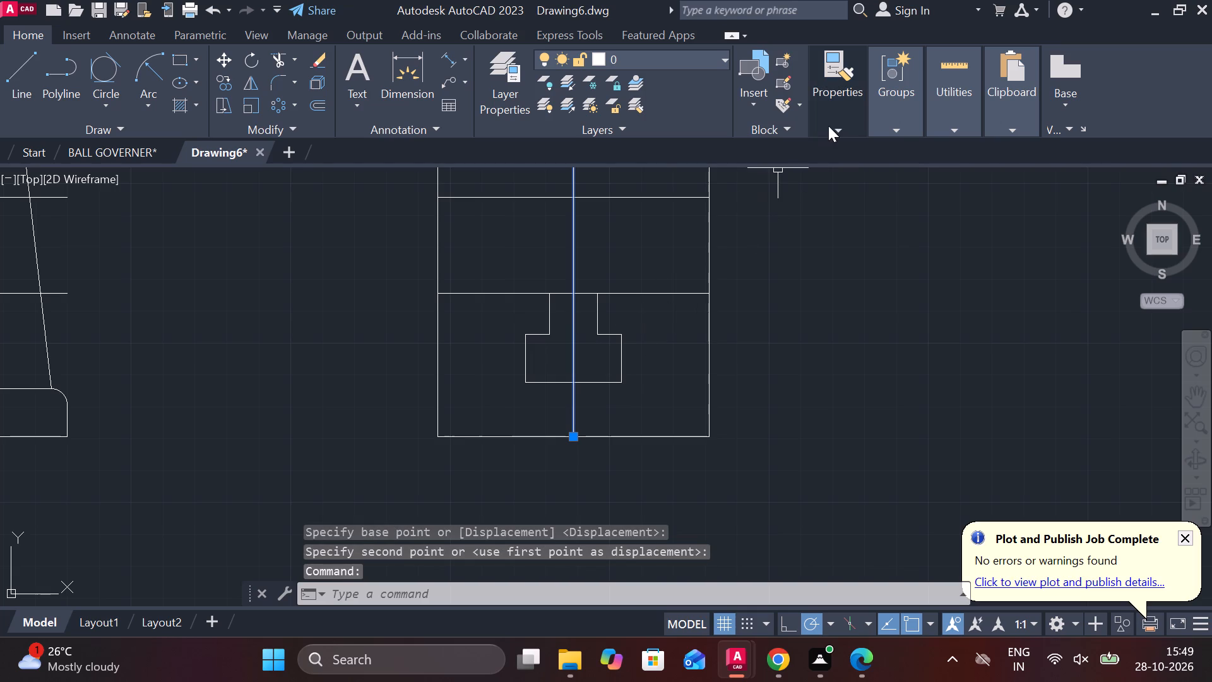
{"action": "left_click", "coordinate": [848, 124]}
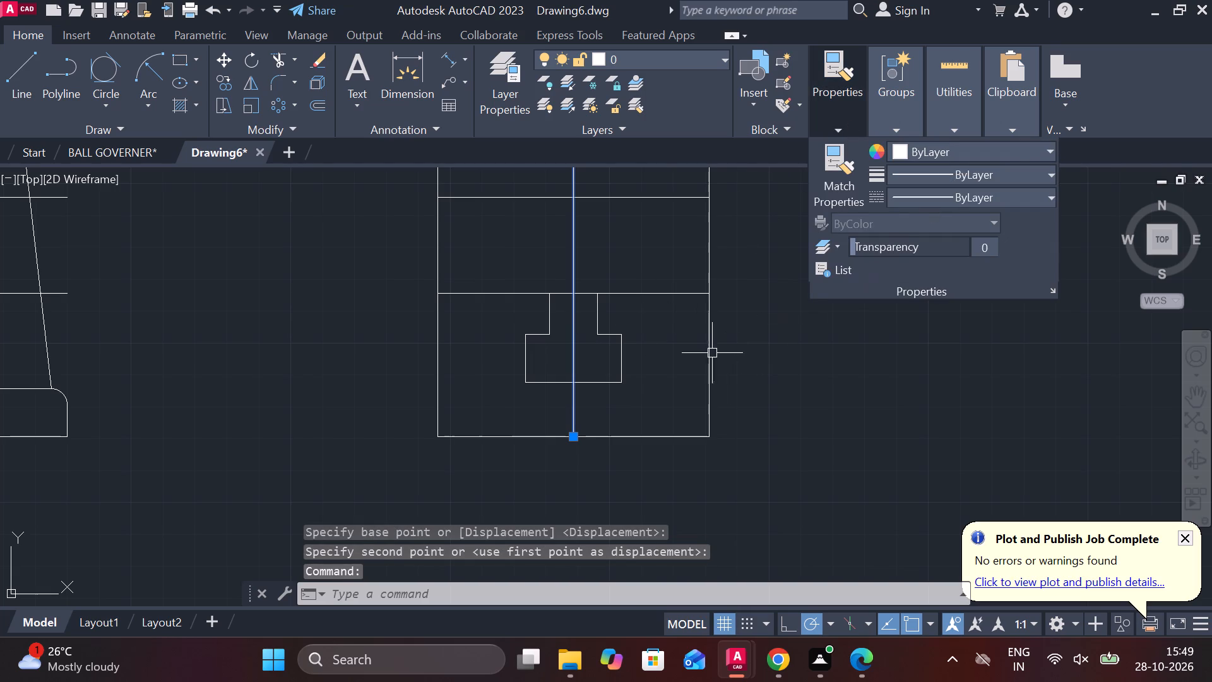
{"action": "type", "text": "E"}
{"action": "key", "text": "space"}
Add a Centerline between the side view's left and right vertical edges.
{"action": "type", "text": "CE"}
{"action": "left_click", "coordinate": [889, 449]}
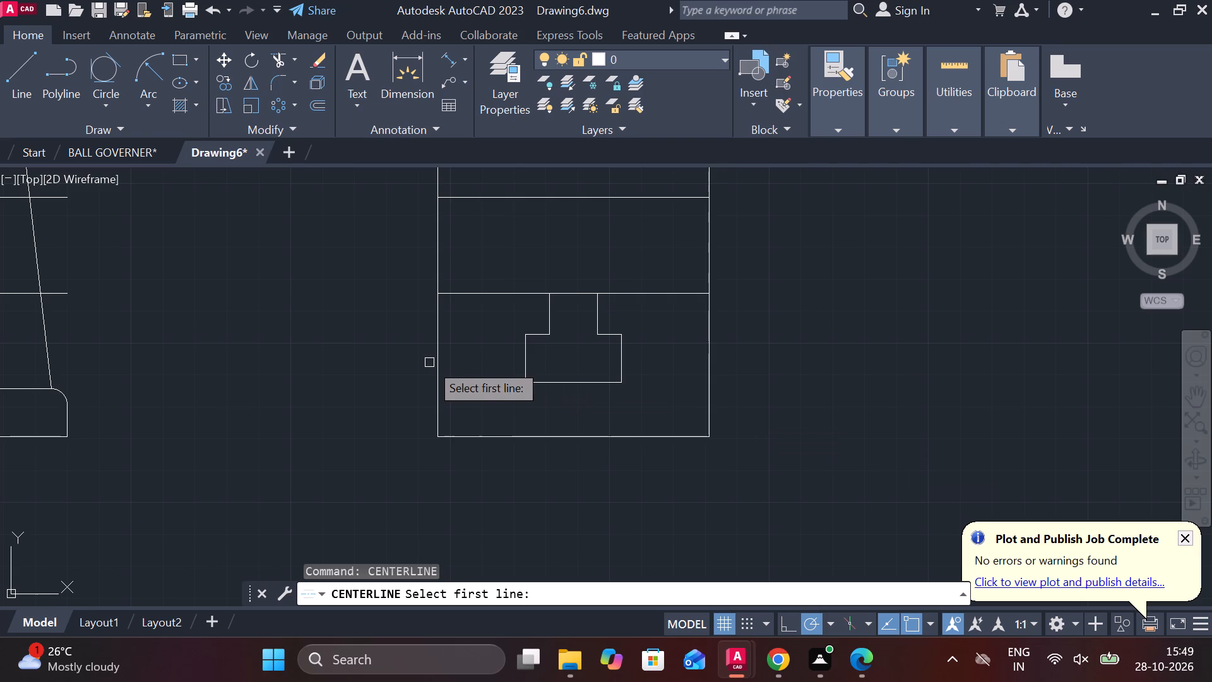
{"action": "left_click", "coordinate": [439, 338]}
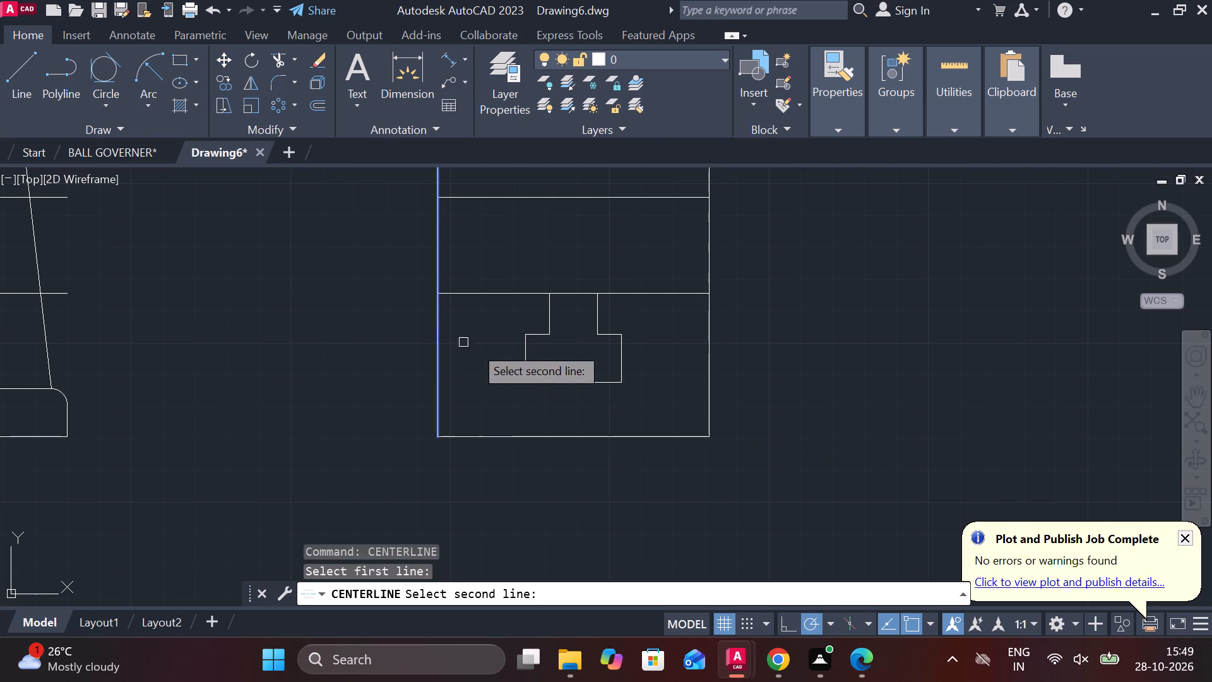
{"action": "left_click", "coordinate": [708, 351]}
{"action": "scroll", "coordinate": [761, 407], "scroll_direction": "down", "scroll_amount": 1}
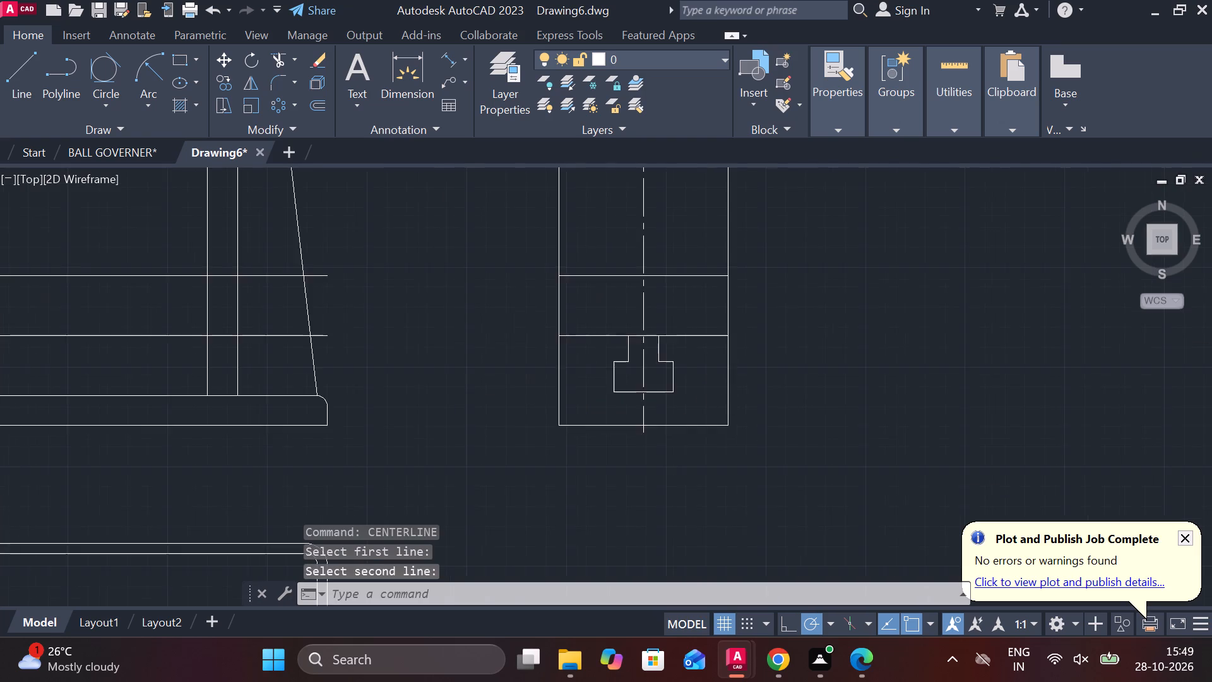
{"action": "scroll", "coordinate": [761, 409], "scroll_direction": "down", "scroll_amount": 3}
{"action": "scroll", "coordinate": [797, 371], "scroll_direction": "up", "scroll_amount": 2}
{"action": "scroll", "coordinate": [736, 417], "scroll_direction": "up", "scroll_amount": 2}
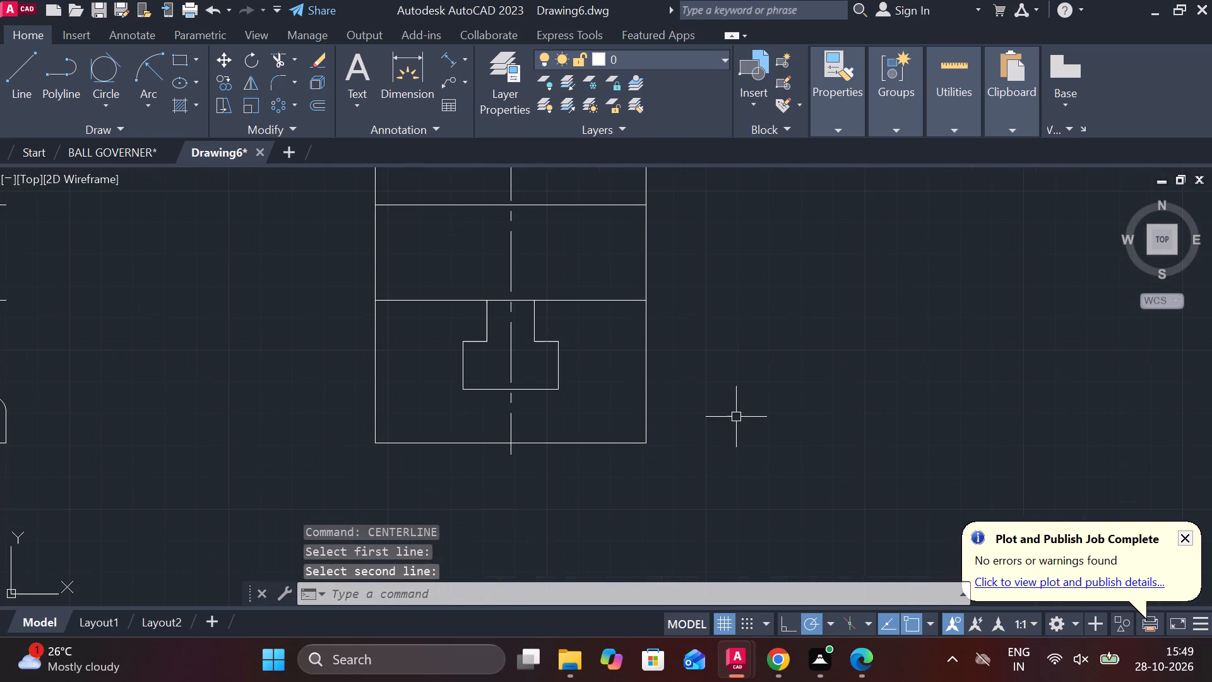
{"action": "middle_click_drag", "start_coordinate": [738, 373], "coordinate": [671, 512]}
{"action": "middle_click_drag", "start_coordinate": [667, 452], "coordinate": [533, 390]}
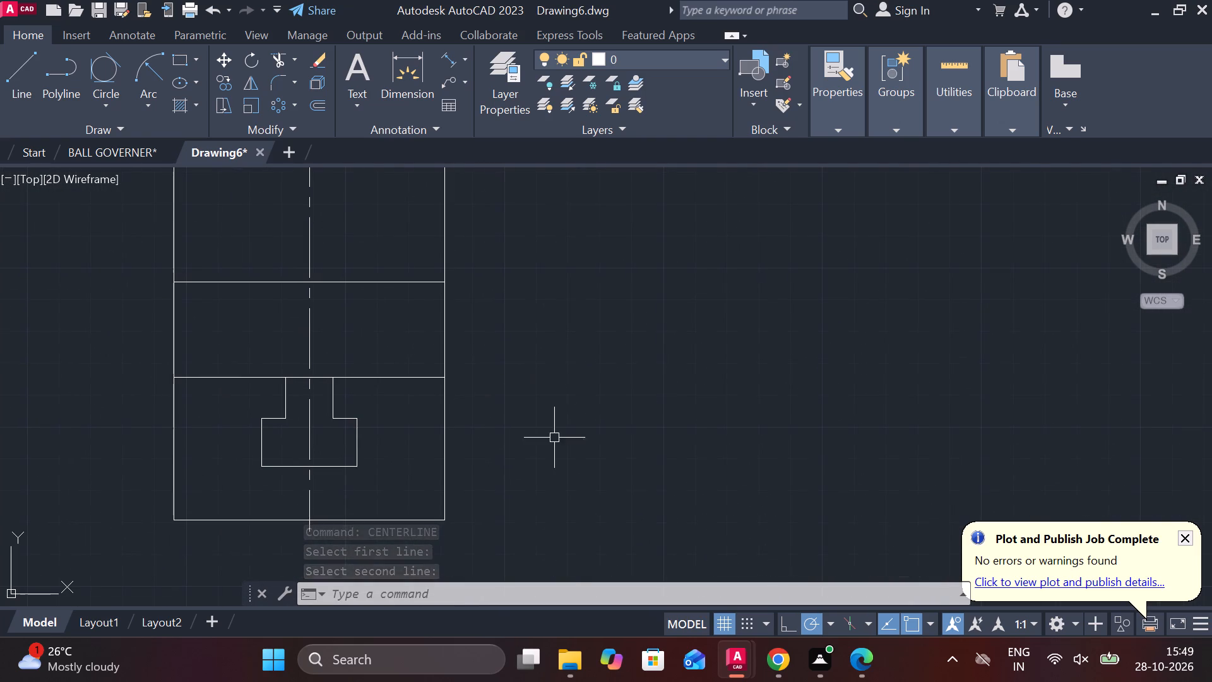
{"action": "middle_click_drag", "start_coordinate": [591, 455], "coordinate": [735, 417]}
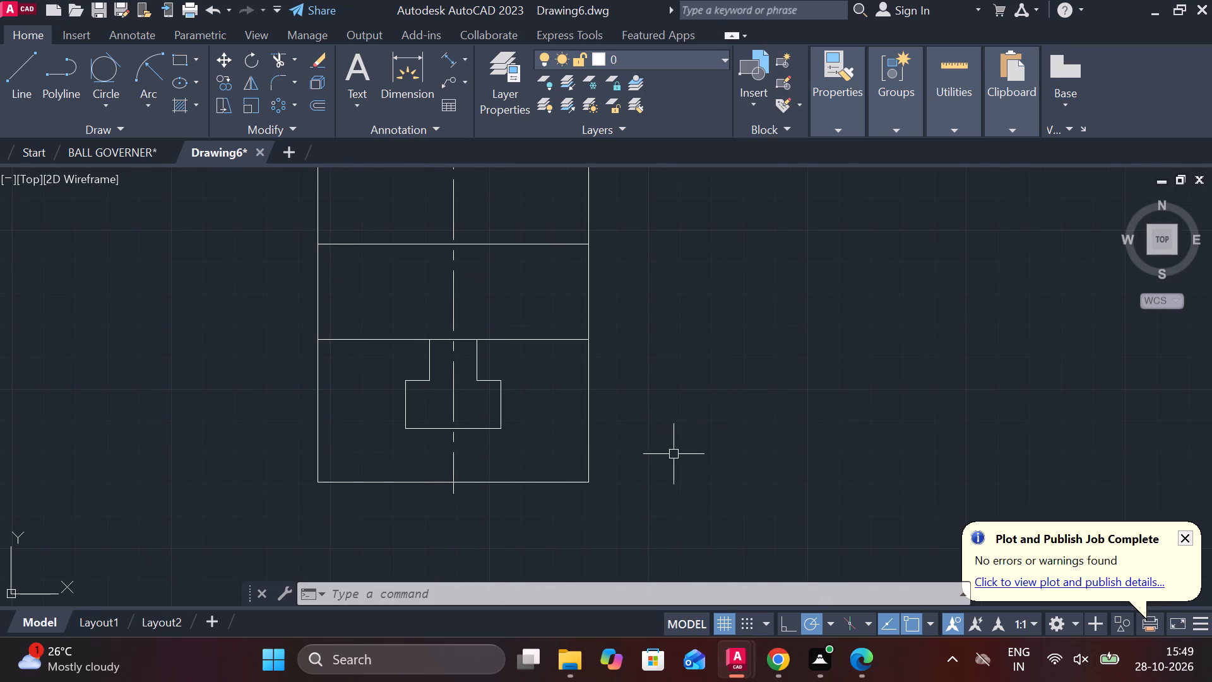
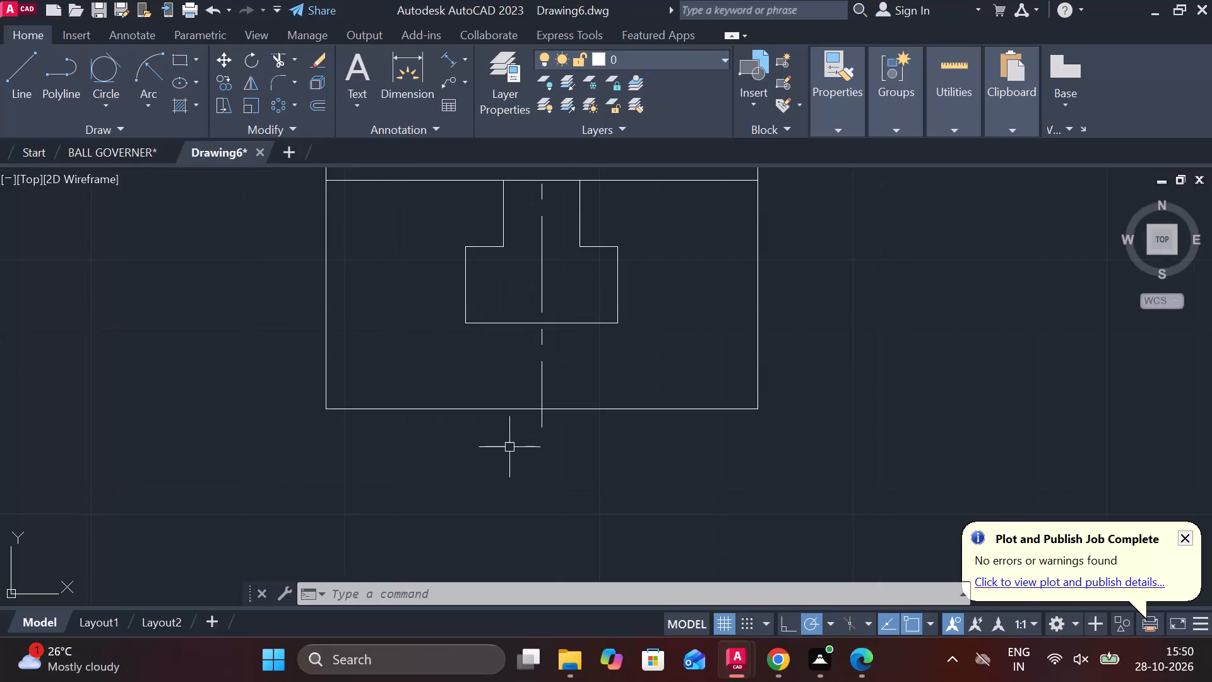
Draw a closed 50 by 5 rectangle with lines in the empty space beside the side view's base.
{"action": "key", "text": "Escape"}
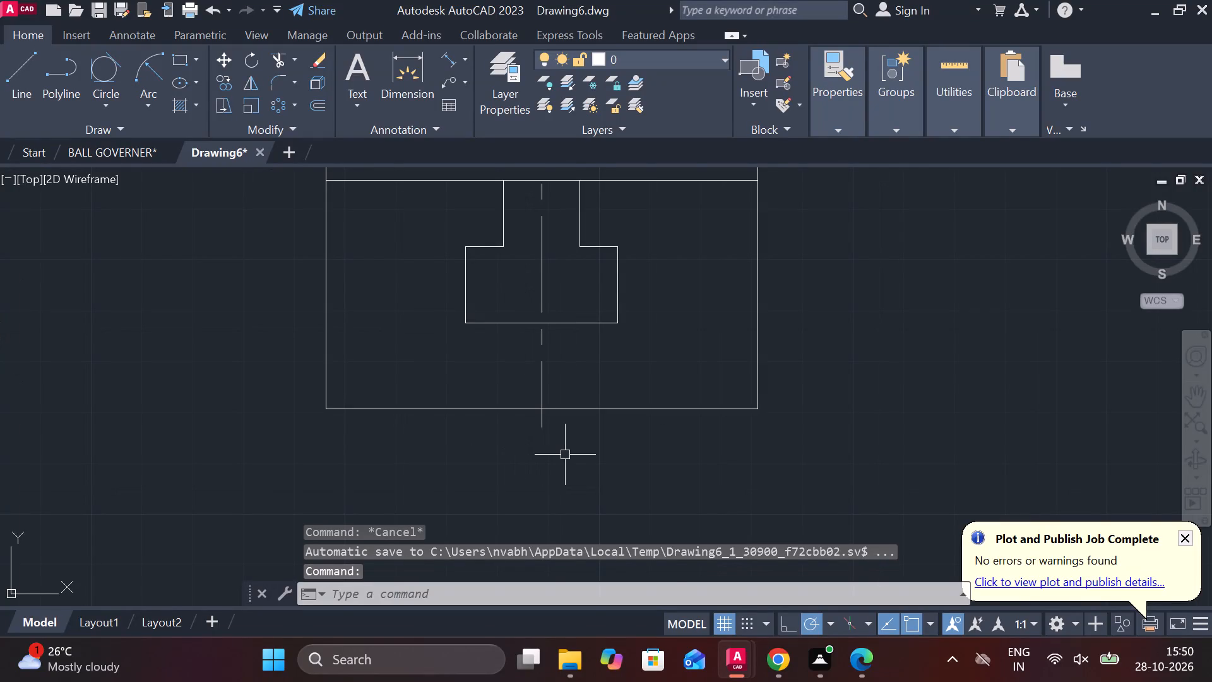
{"action": "key", "text": "l"}
{"action": "key", "text": "Return"}
{"action": "middle_click_drag", "start_coordinate": [565, 455], "coordinate": [497, 425]}
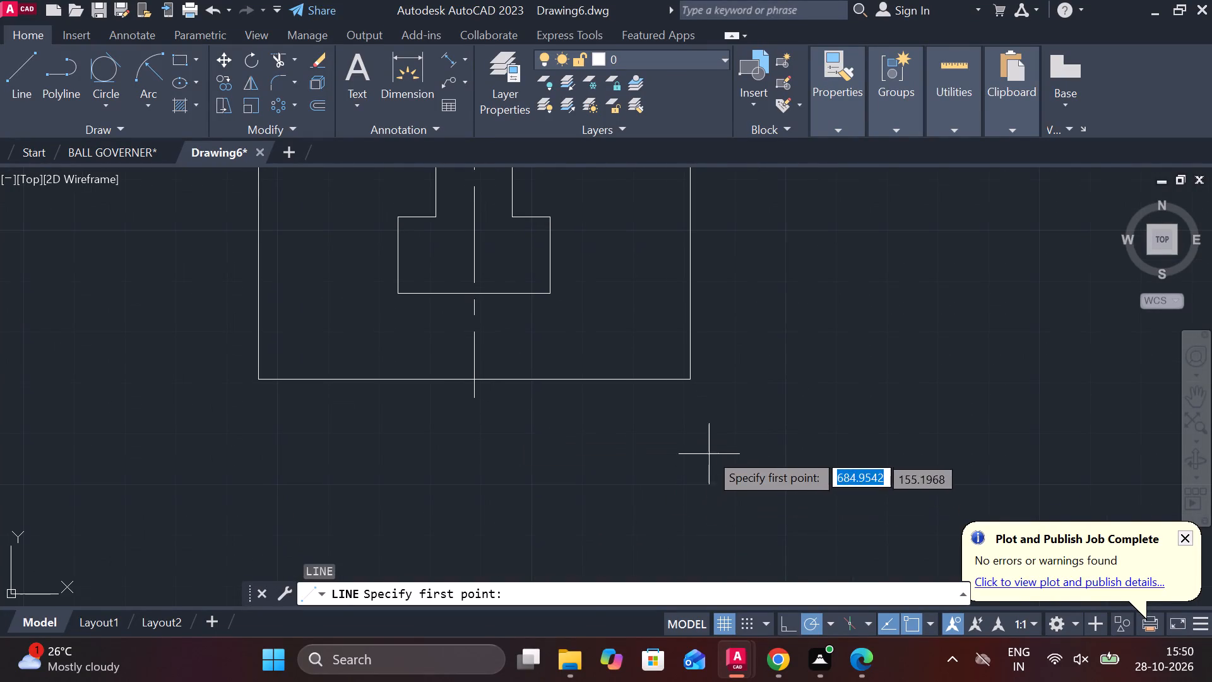
{"action": "middle_click_drag", "start_coordinate": [780, 388], "coordinate": [755, 386]}
{"action": "left_click", "coordinate": [737, 343]}
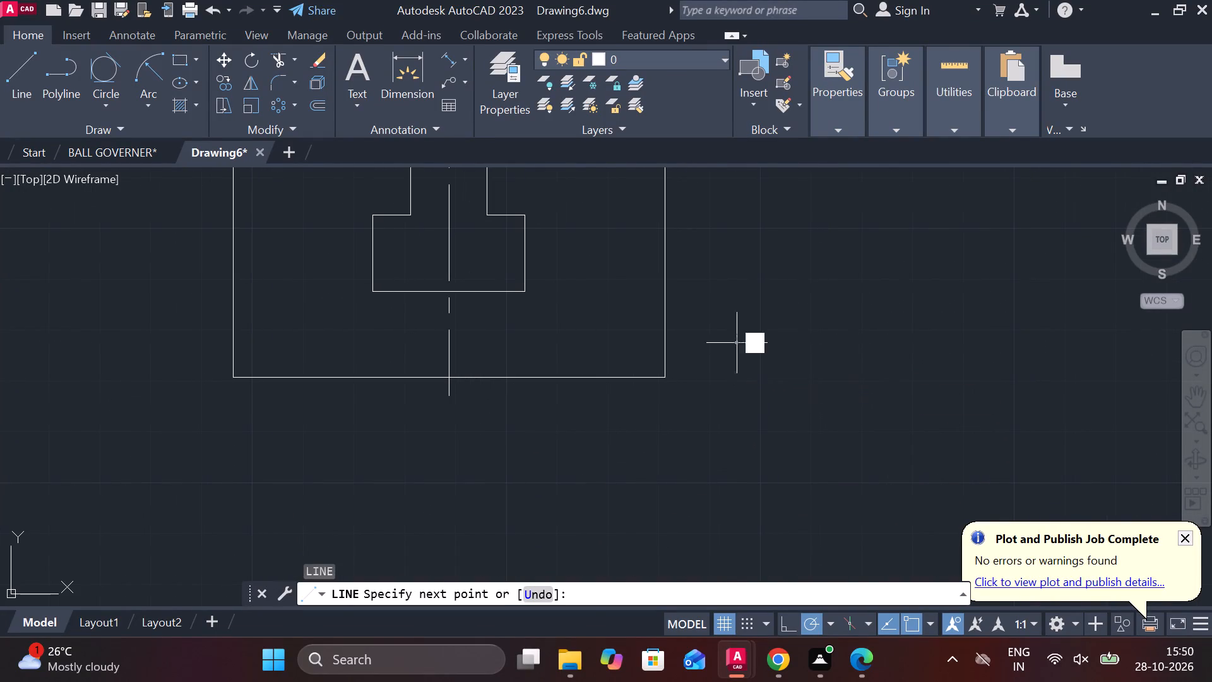
{"action": "type", "text": "5"}
{"action": "key", "text": "space"}
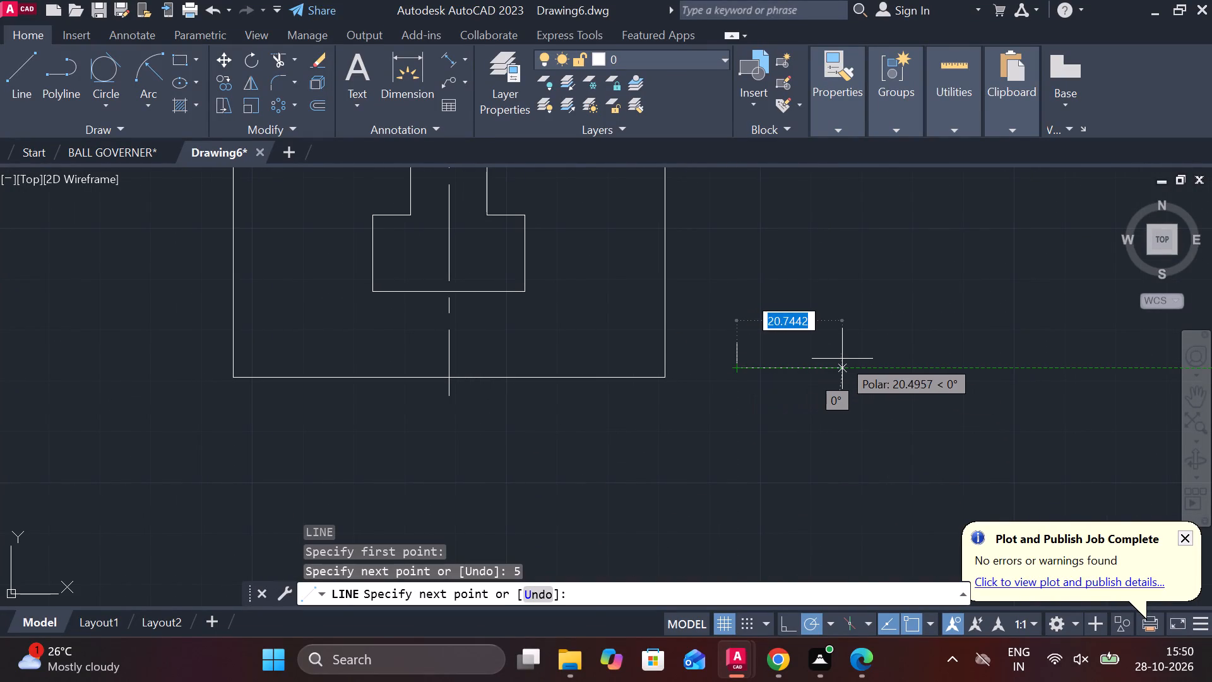
{"action": "type", "text": "50"}
{"action": "key", "text": "Return"}
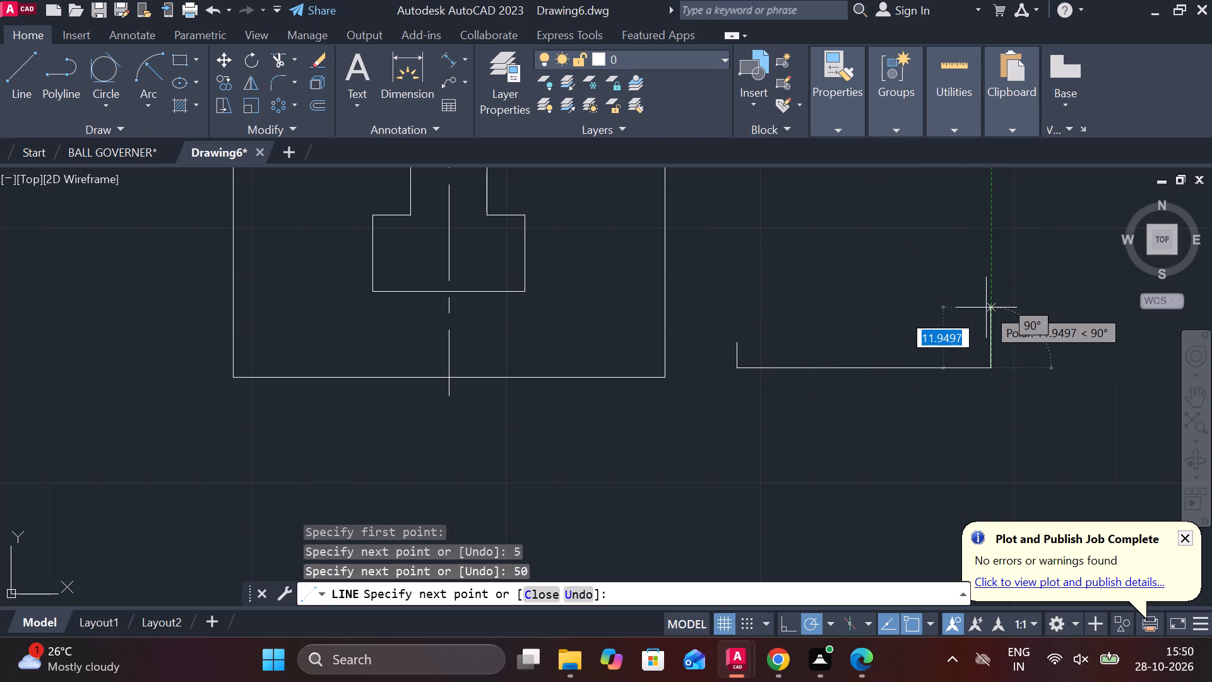
{"action": "type", "text": "5"}
{"action": "key", "text": "space"}
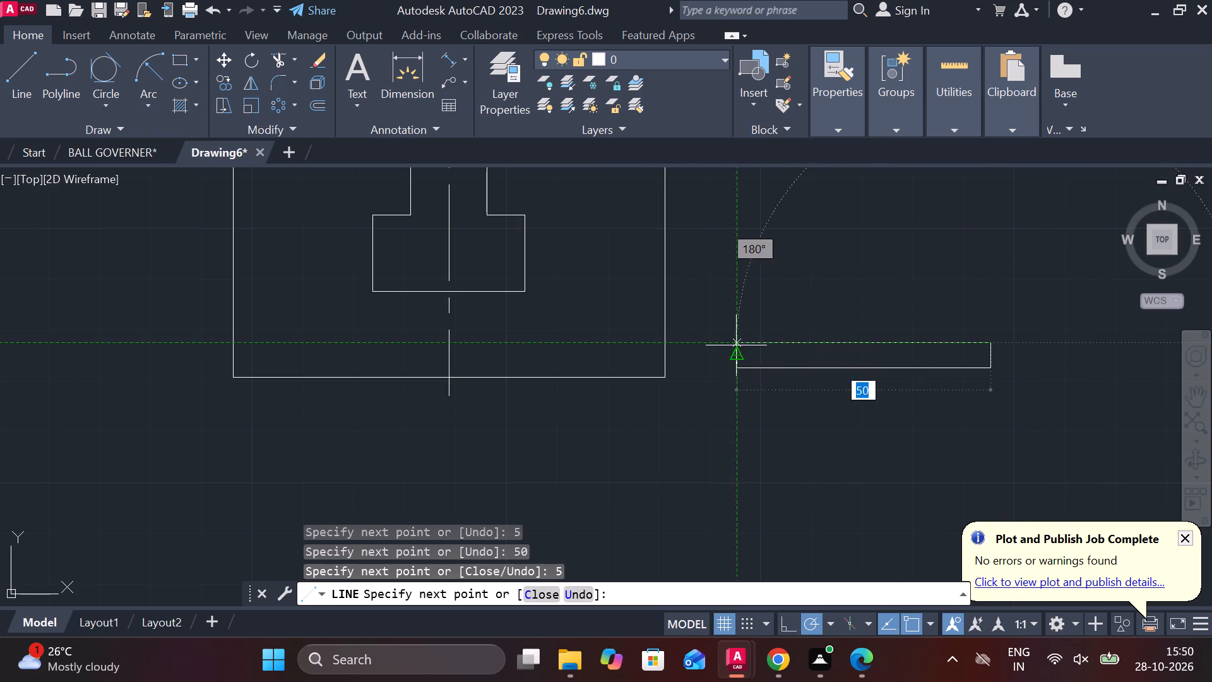
{"action": "left_click", "coordinate": [734, 343]}
{"action": "key", "text": "Escape"}
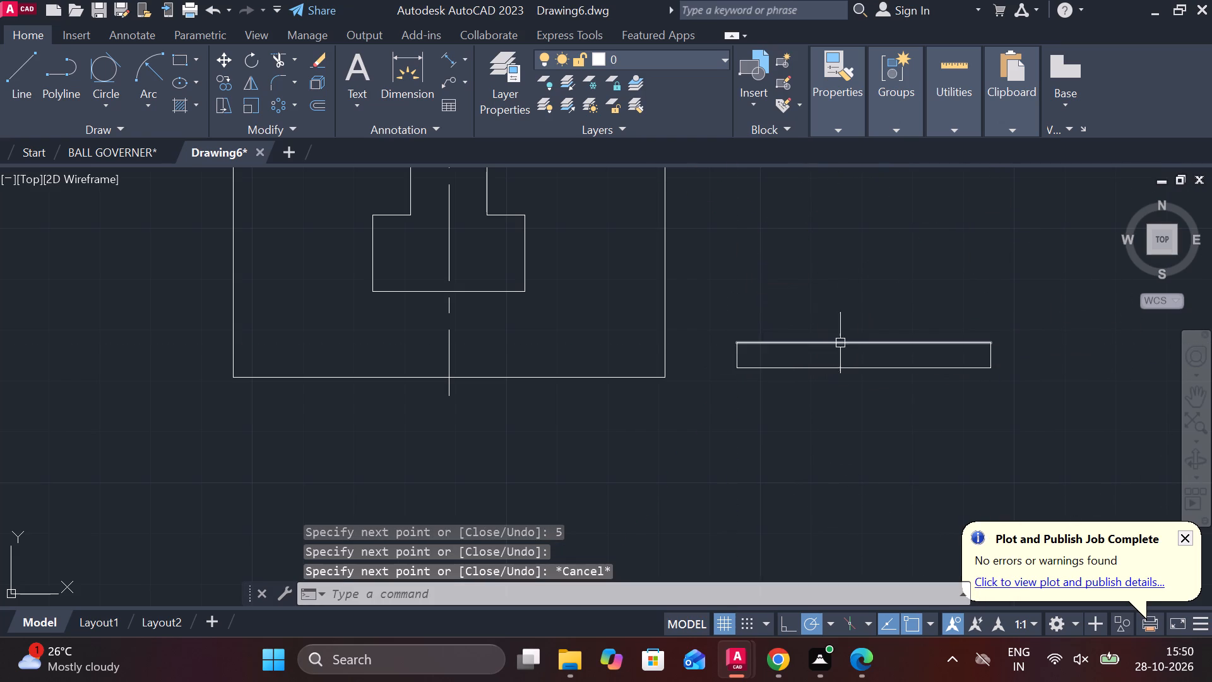
Move the 50 by 5 rectangle by its bottom midpoint onto the midpoint of the side view's bottom edge, at the centerline.
{"action": "middle_click_drag", "start_coordinate": [843, 343], "coordinate": [787, 346]}
{"action": "left_click", "coordinate": [650, 315]}
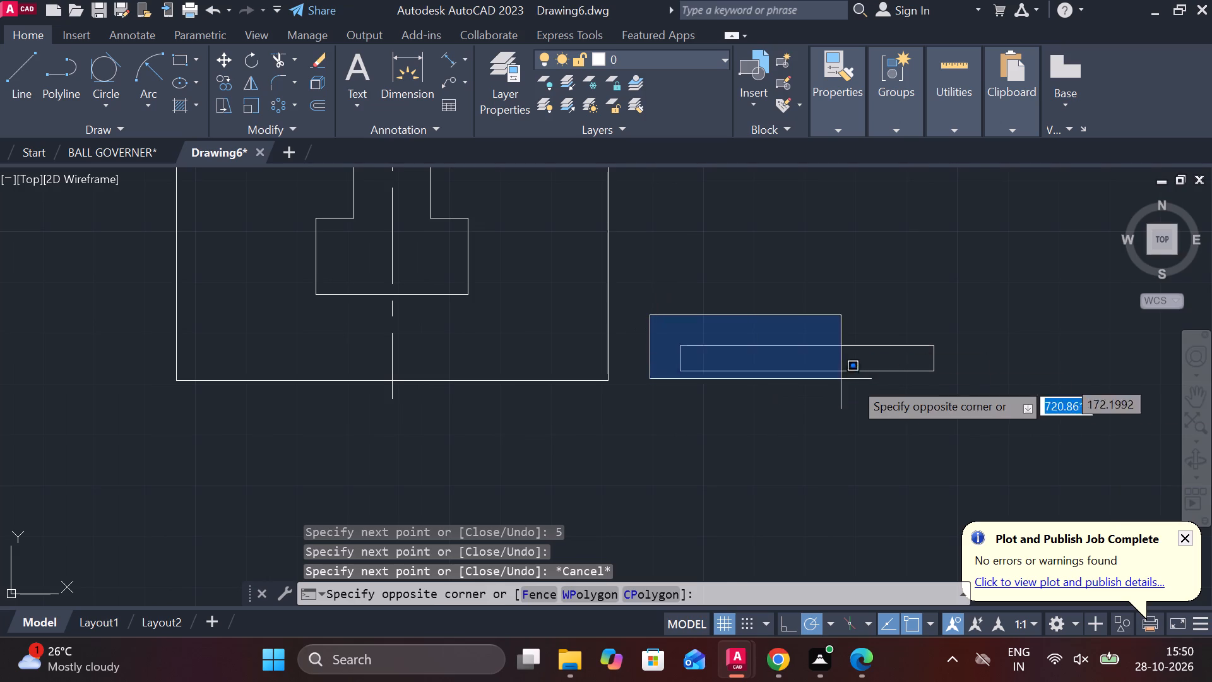
{"action": "left_click", "coordinate": [958, 377]}
{"action": "key", "text": "m"}
{"action": "key", "text": "Return"}
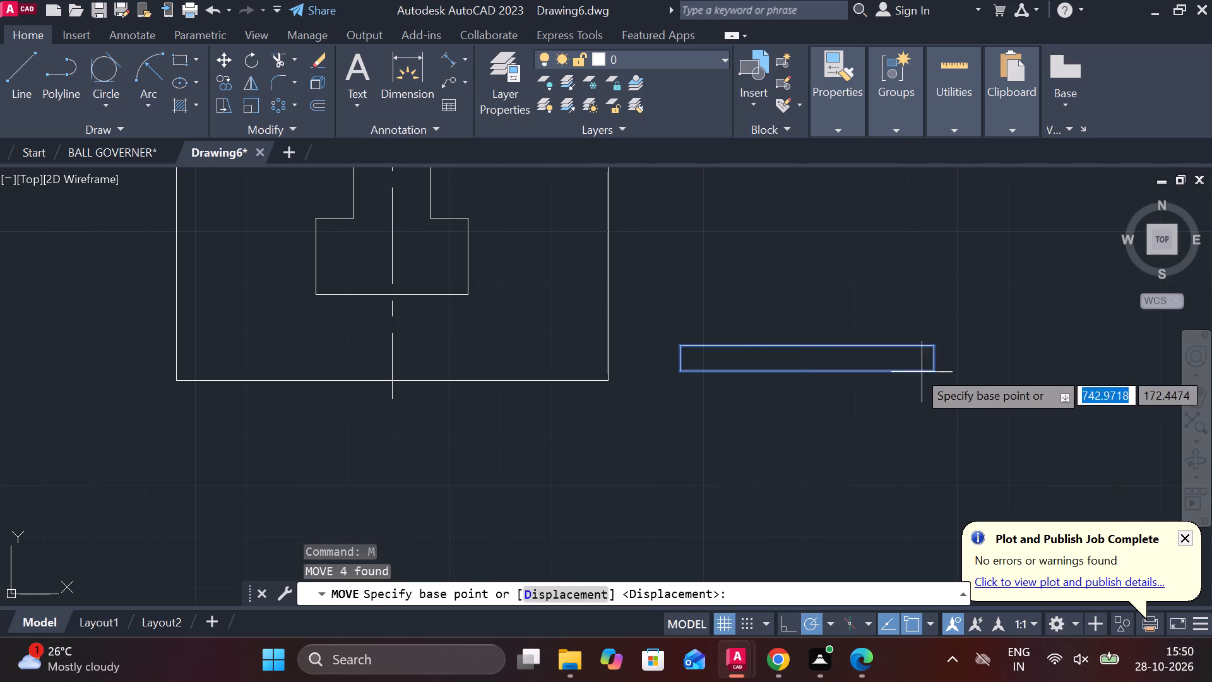
{"action": "left_click", "coordinate": [809, 371]}
{"action": "scroll", "coordinate": [841, 371], "scroll_direction": "down", "scroll_amount": 1}
{"action": "scroll", "coordinate": [573, 390], "scroll_direction": "up", "scroll_amount": 2}
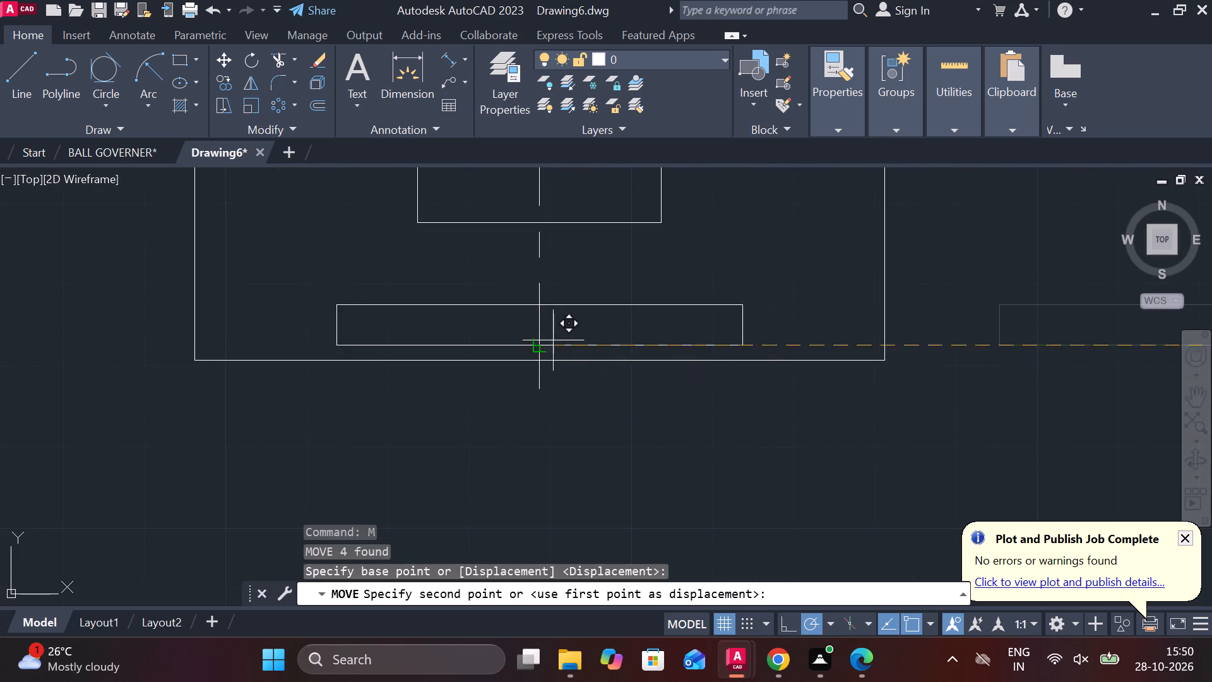
{"action": "left_click", "coordinate": [539, 362]}
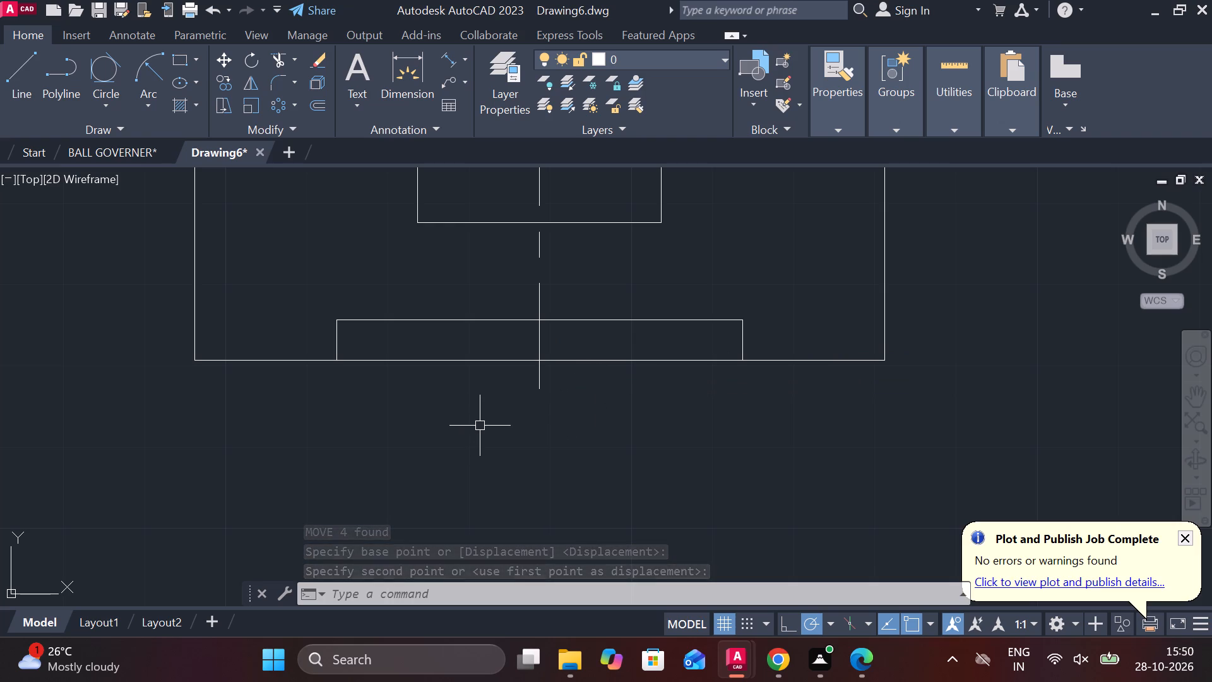
Offset the side view's left and right outer vertical edges 5 inward.
{"action": "middle_click_drag", "start_coordinate": [470, 429], "coordinate": [535, 465]}
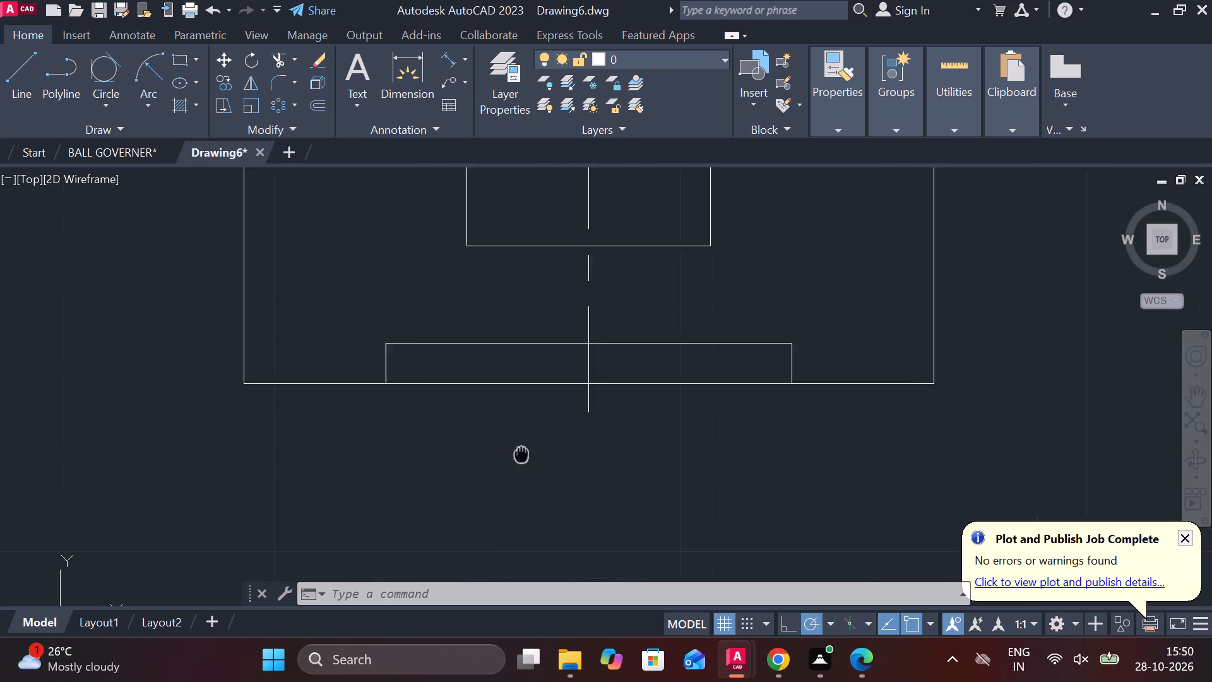
{"action": "middle_click_drag", "start_coordinate": [535, 465], "coordinate": [552, 474]}
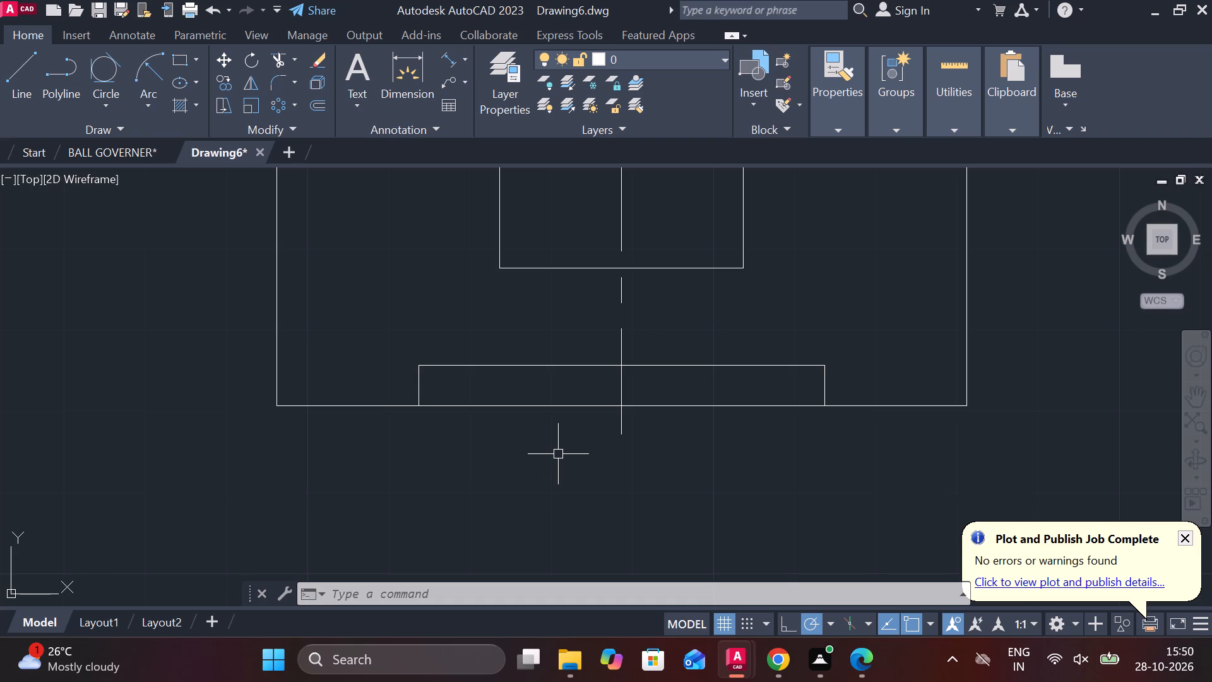
{"action": "middle_click_drag", "start_coordinate": [651, 407], "coordinate": [649, 442]}
{"action": "scroll", "coordinate": [649, 447], "scroll_direction": "down", "scroll_amount": 2}
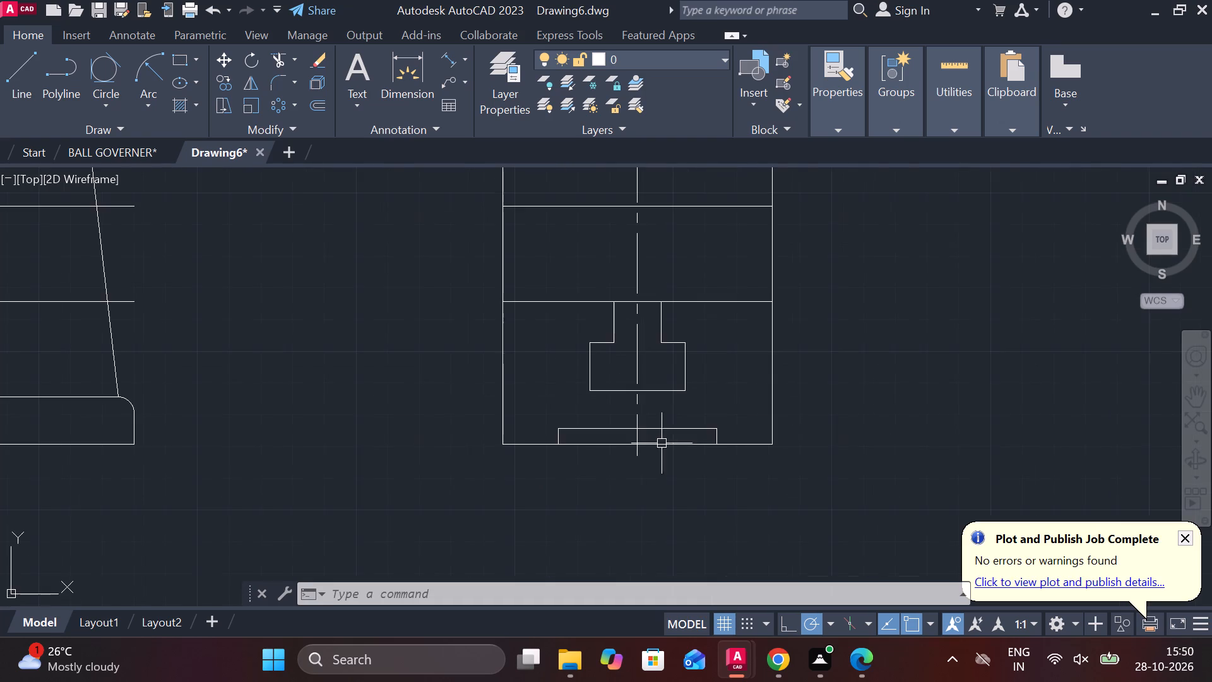
{"action": "middle_click_drag", "start_coordinate": [672, 436], "coordinate": [656, 554]}
{"action": "scroll", "coordinate": [602, 395], "scroll_direction": "down", "scroll_amount": 2}
{"action": "middle_click_drag", "start_coordinate": [614, 380], "coordinate": [624, 580]}
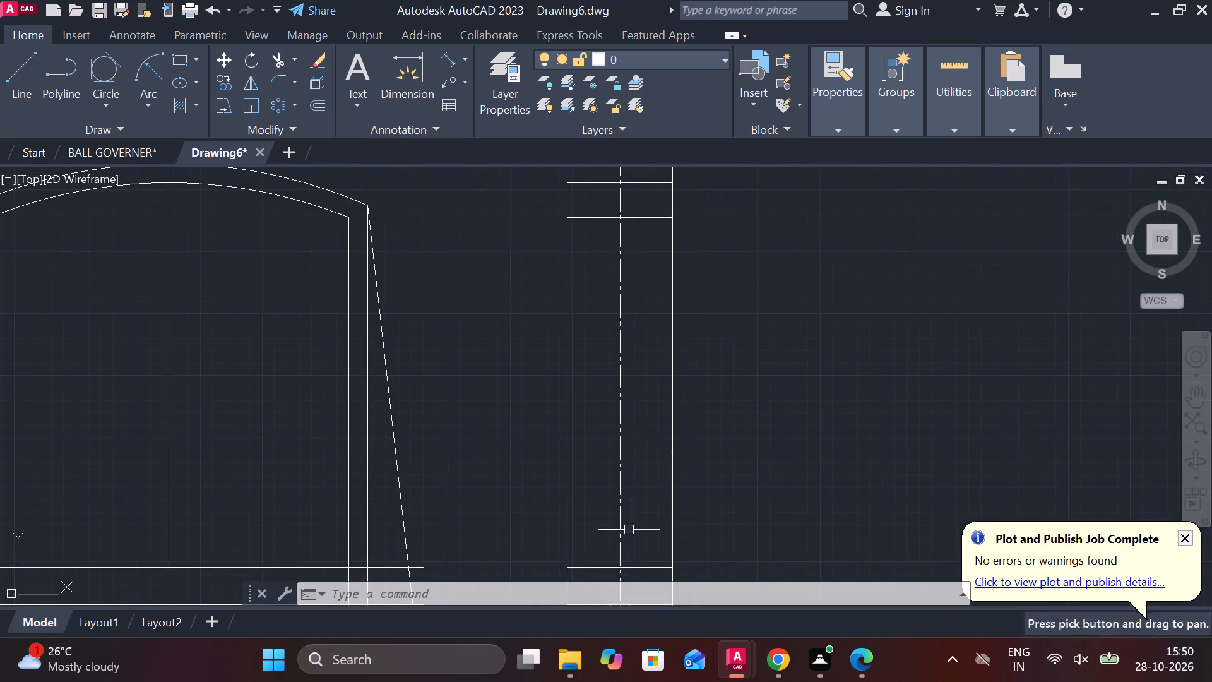
{"action": "middle_click_drag", "start_coordinate": [649, 294], "coordinate": [663, 474]}
{"action": "scroll", "coordinate": [637, 373], "scroll_direction": "up", "scroll_amount": 2}
{"action": "middle_click_drag", "start_coordinate": [675, 443], "coordinate": [633, 285]}
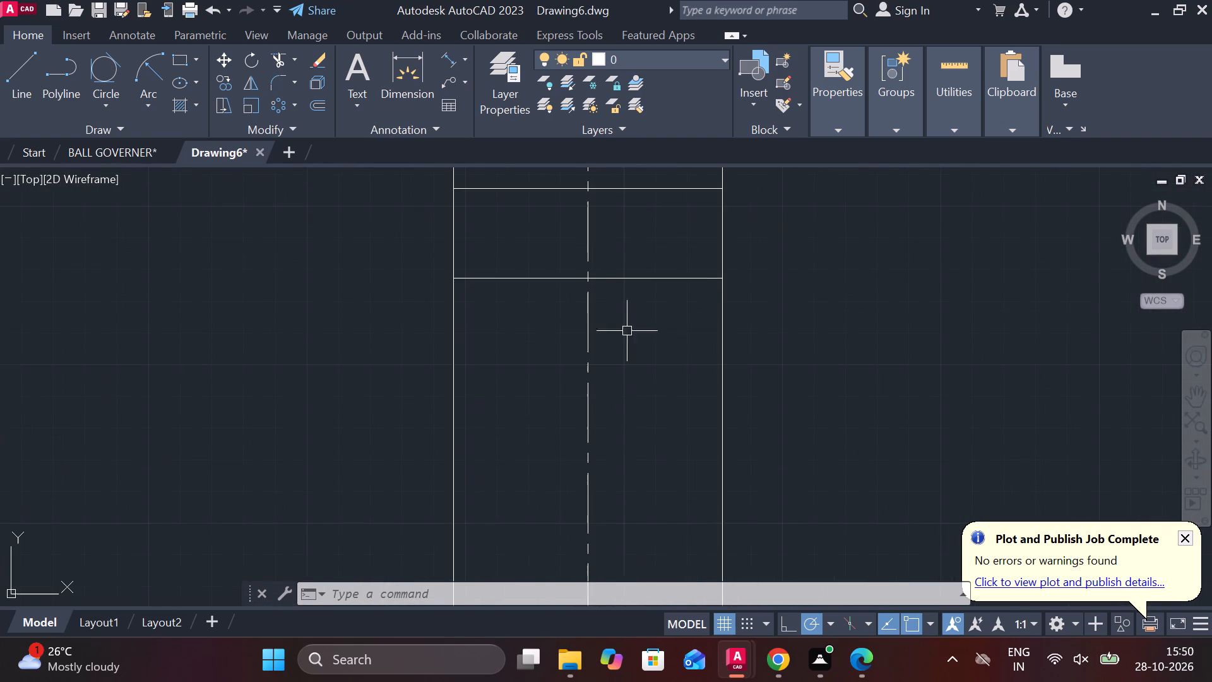
{"action": "key", "text": "Escape"}
{"action": "left_click", "coordinate": [457, 422]}
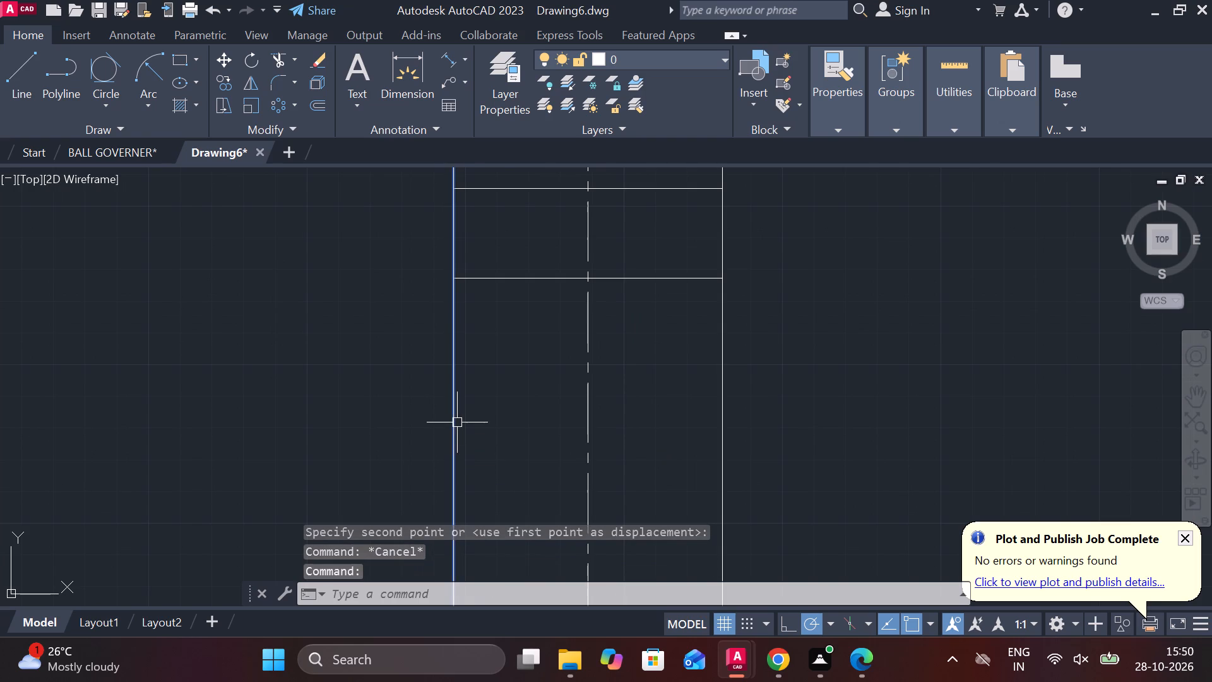
{"action": "key", "text": "o"}
{"action": "key", "text": "Return"}
{"action": "key", "text": "Return"}
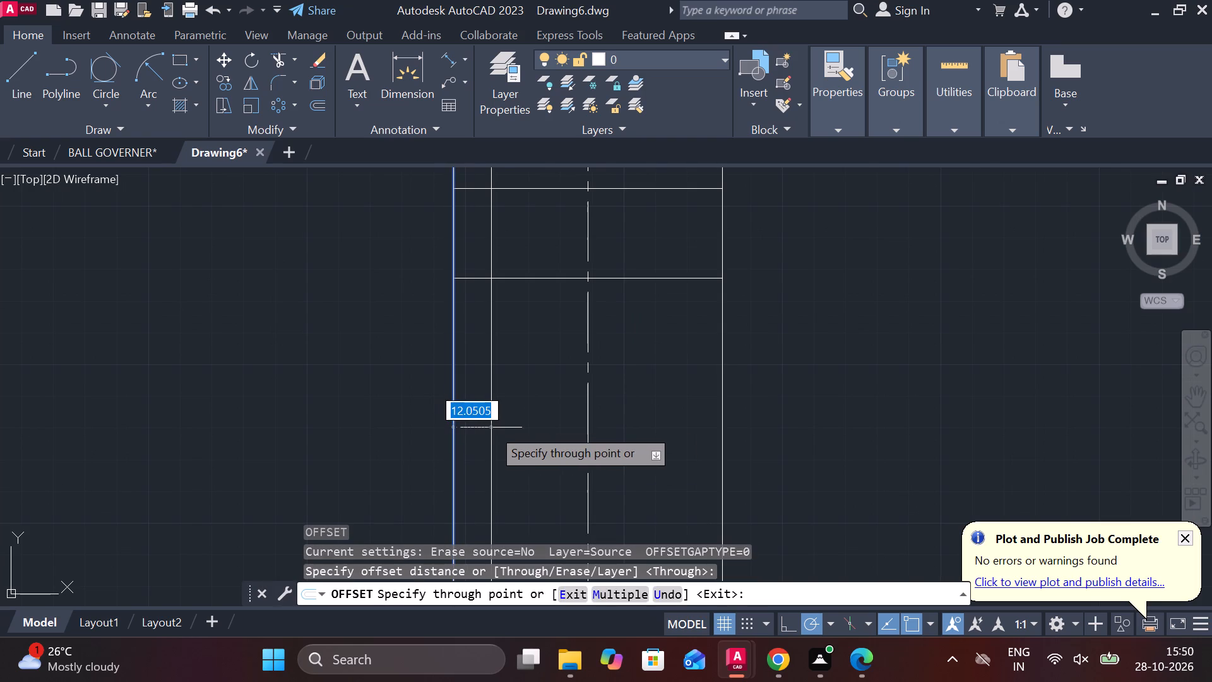
{"action": "type", "text": "5"}
{"action": "key", "text": "space"}
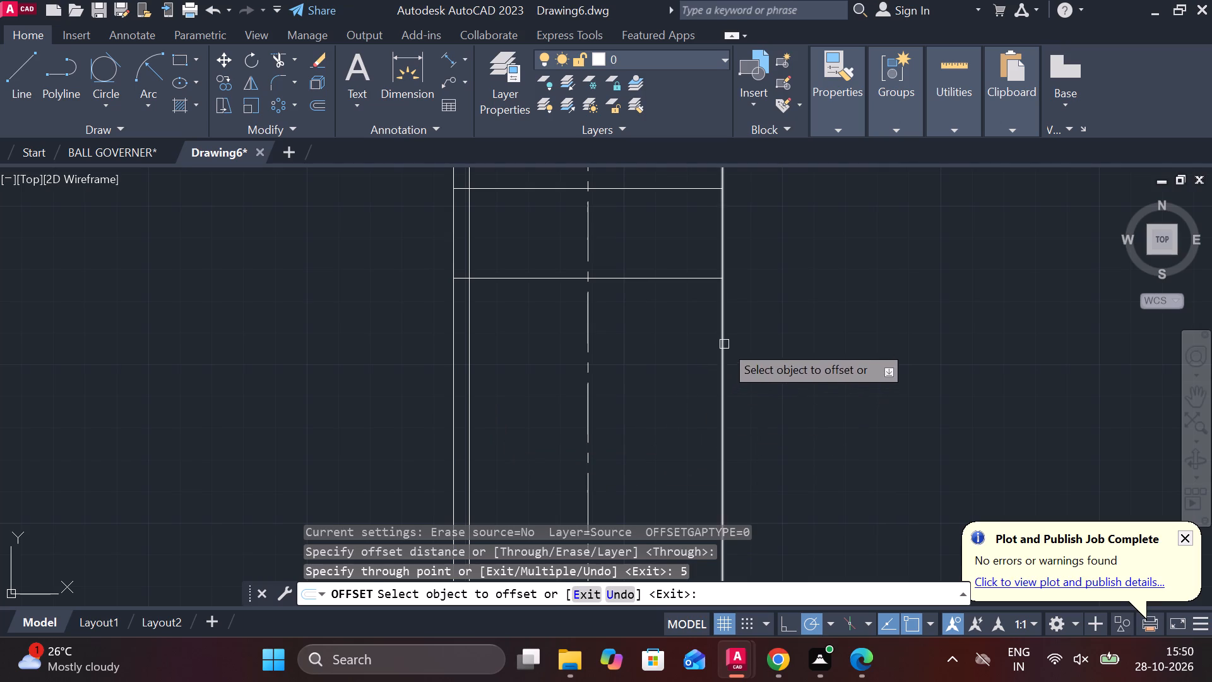
{"action": "left_click", "coordinate": [724, 344]}
{"action": "type", "text": "5"}
{"action": "key", "text": "space"}
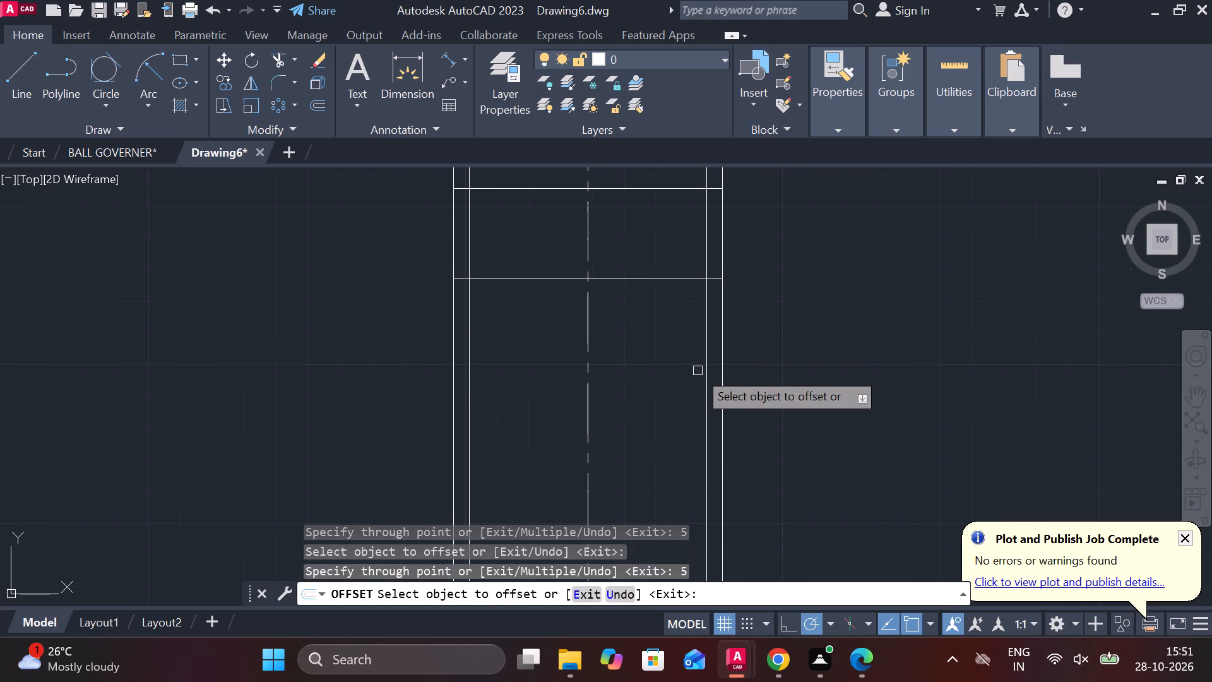
{"action": "key", "text": "Escape"}
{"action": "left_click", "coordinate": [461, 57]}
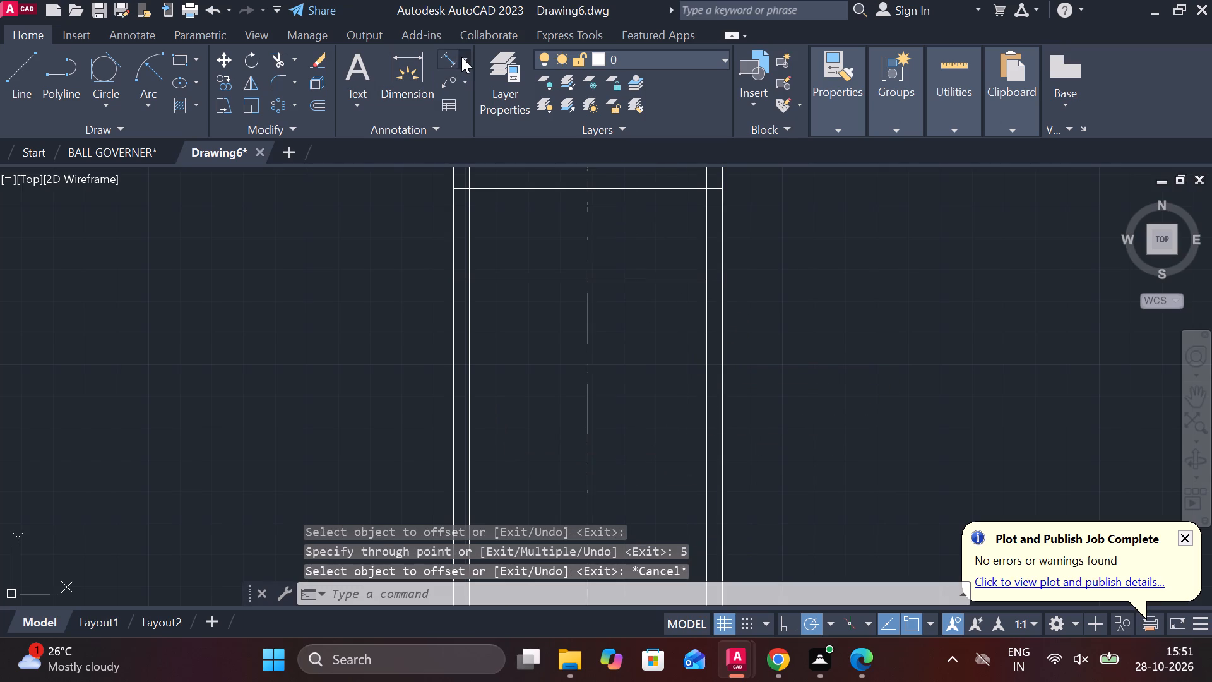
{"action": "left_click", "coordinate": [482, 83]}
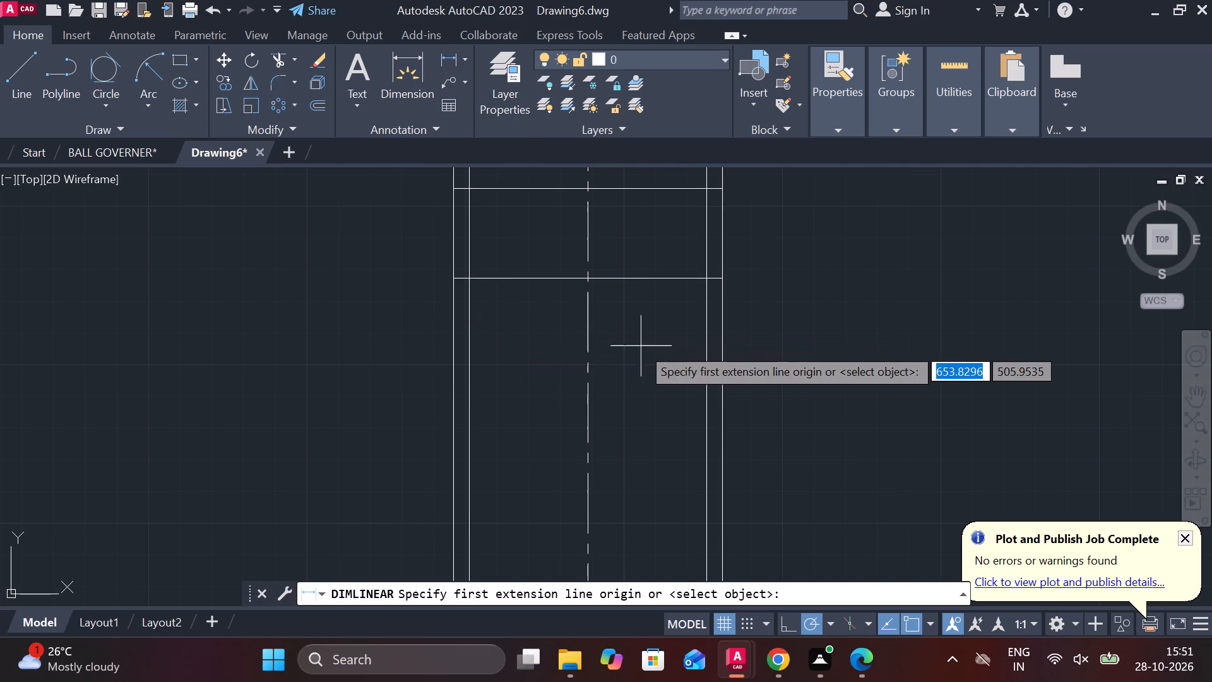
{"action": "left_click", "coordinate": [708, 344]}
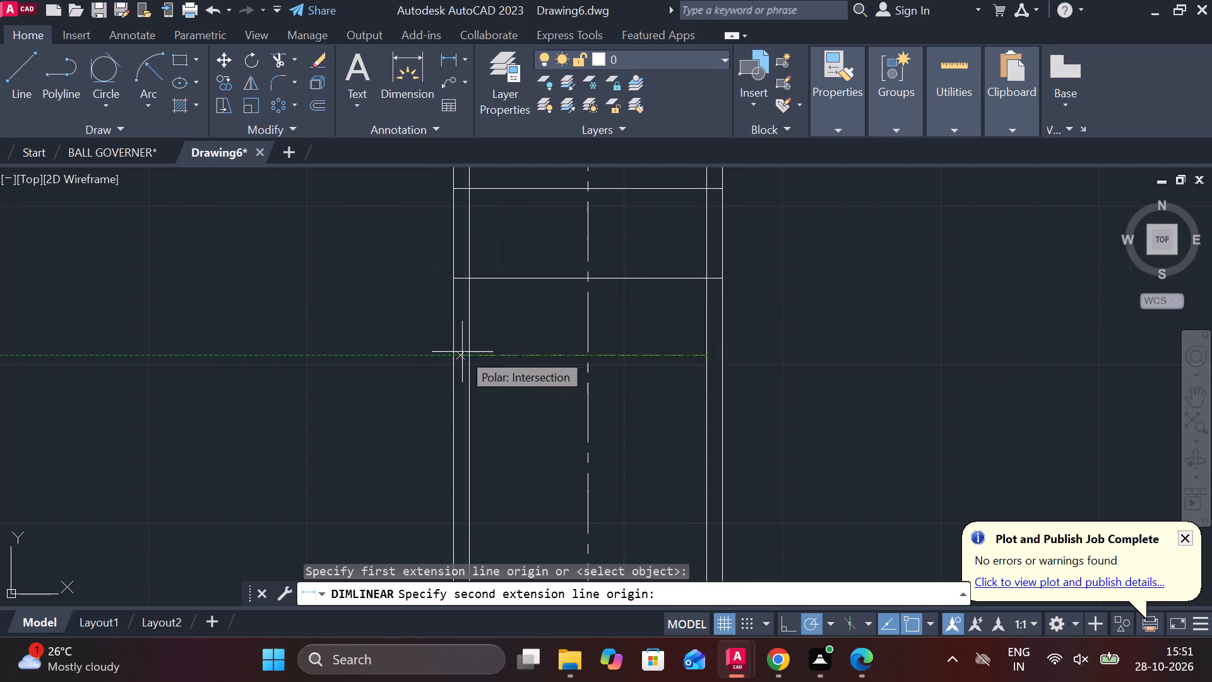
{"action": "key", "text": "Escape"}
Trim the side view's two outer vertical edges above the horizontal line next above the T-slot's top line.
{"action": "middle_click_drag", "start_coordinate": [526, 337], "coordinate": [540, 407]}
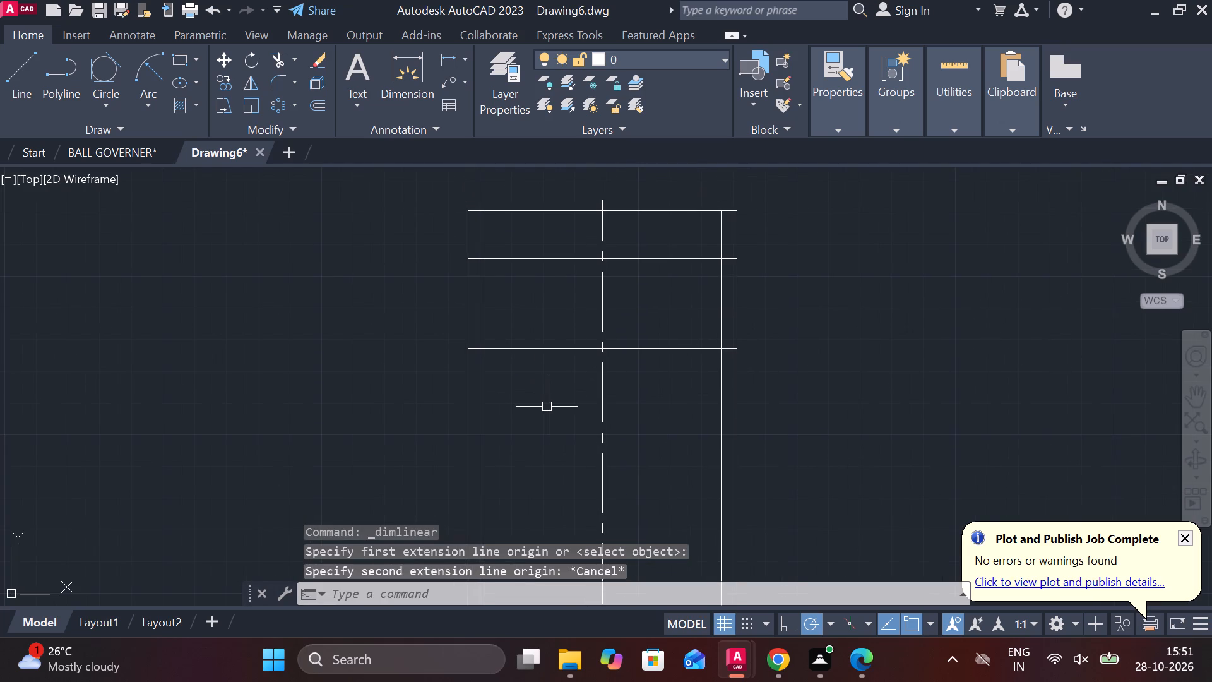
{"action": "type", "text": "TR"}
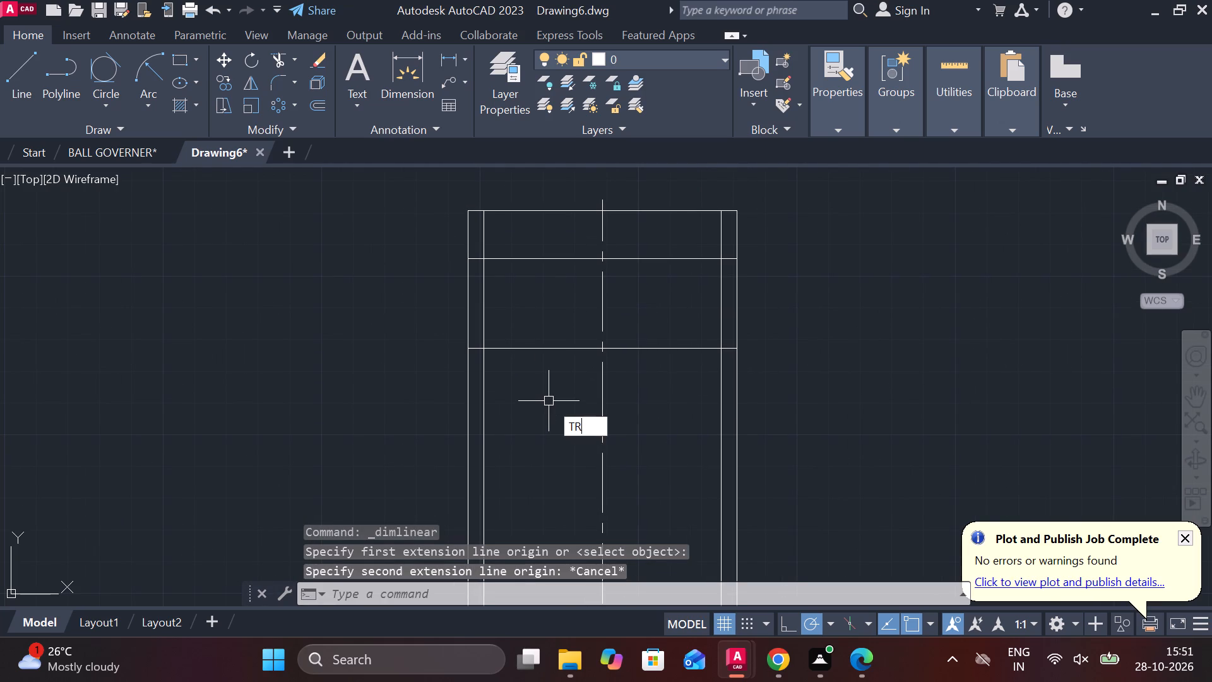
{"action": "key", "text": "space"}
{"action": "scroll", "coordinate": [549, 401], "scroll_direction": "down", "scroll_amount": 3}
{"action": "middle_click_drag", "start_coordinate": [660, 453], "coordinate": [650, 299]}
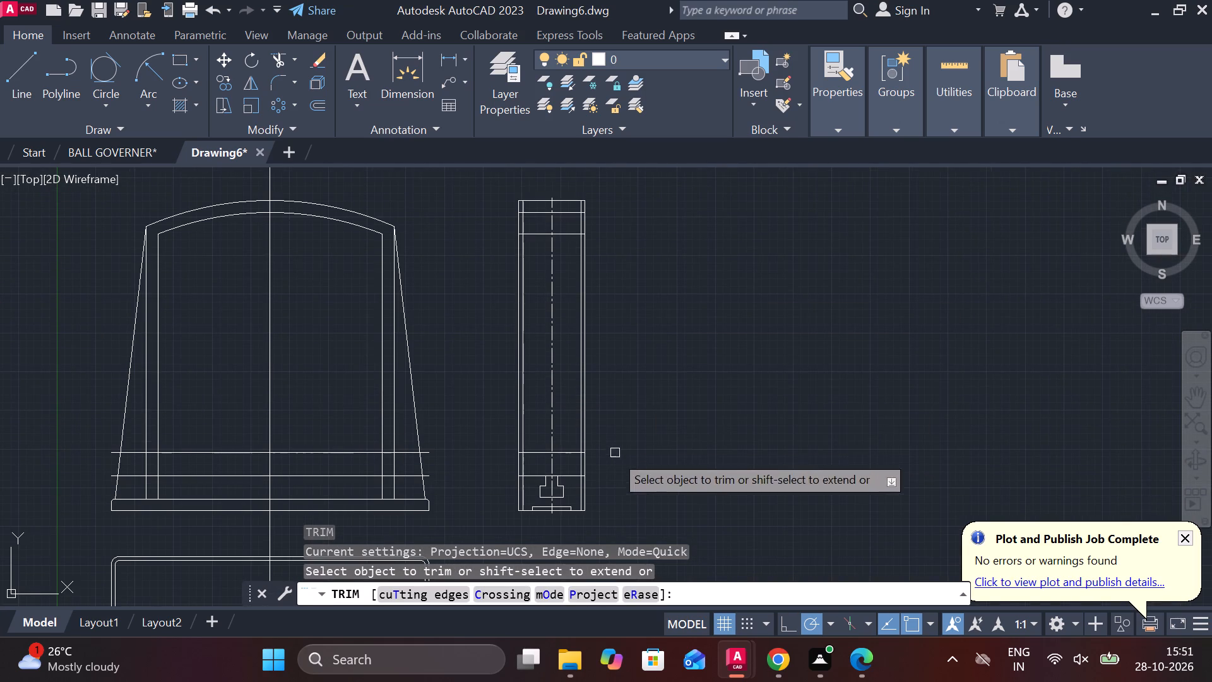
{"action": "scroll", "coordinate": [536, 493], "scroll_direction": "up", "scroll_amount": 2}
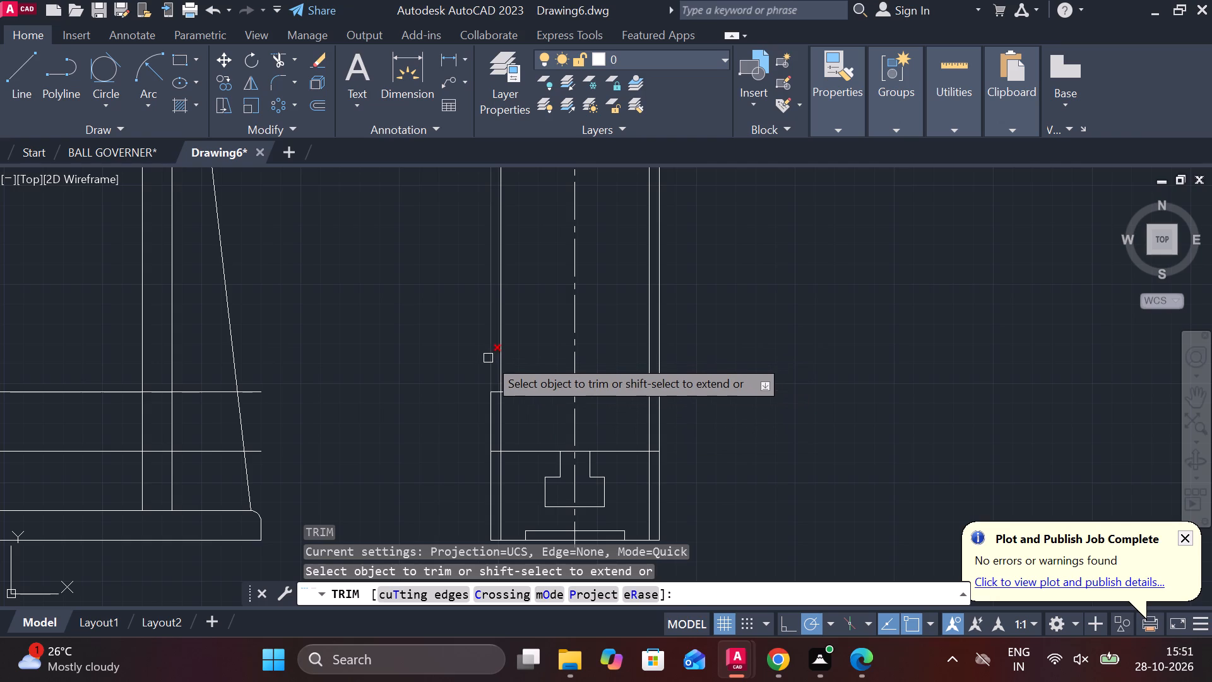
{"action": "left_click", "coordinate": [488, 358]}
{"action": "left_click", "coordinate": [663, 358]}
Trim the overhanging left ends of the side view's three top horizontal lines back to the inner left vertical.
{"action": "scroll", "coordinate": [684, 357], "scroll_direction": "down", "scroll_amount": 1}
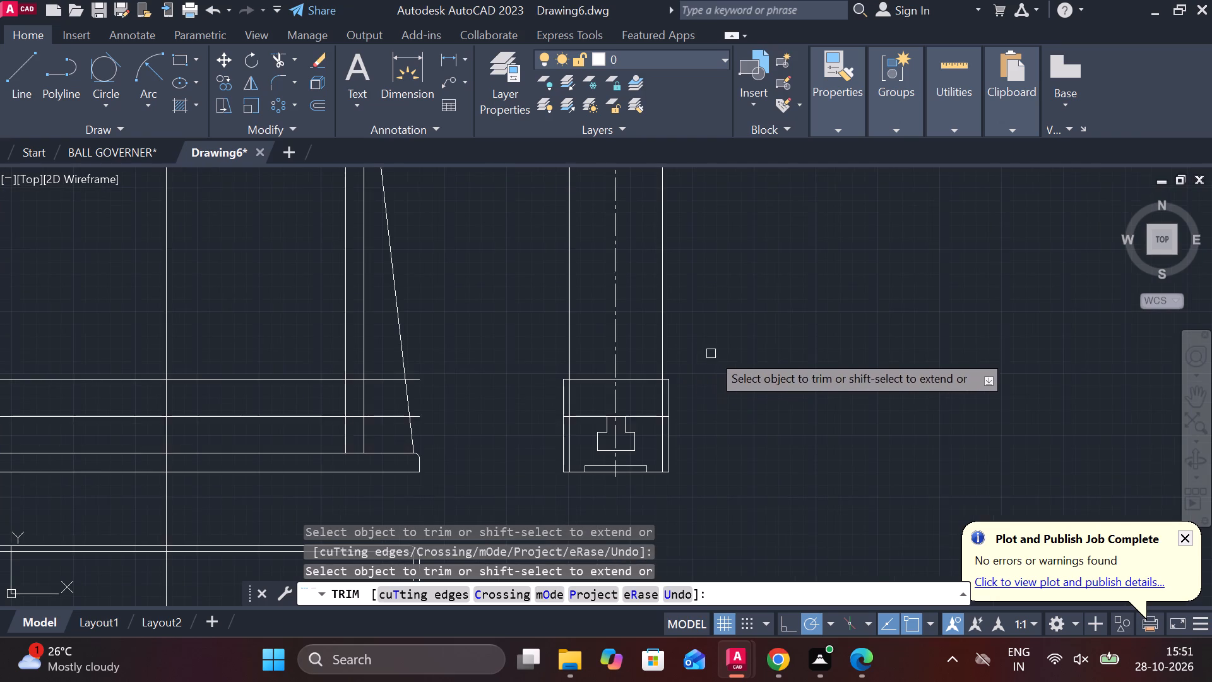
{"action": "middle_click_drag", "start_coordinate": [717, 347], "coordinate": [715, 517]}
{"action": "scroll", "coordinate": [727, 470], "scroll_direction": "down", "scroll_amount": 1}
{"action": "scroll", "coordinate": [672, 314], "scroll_direction": "up", "scroll_amount": 2}
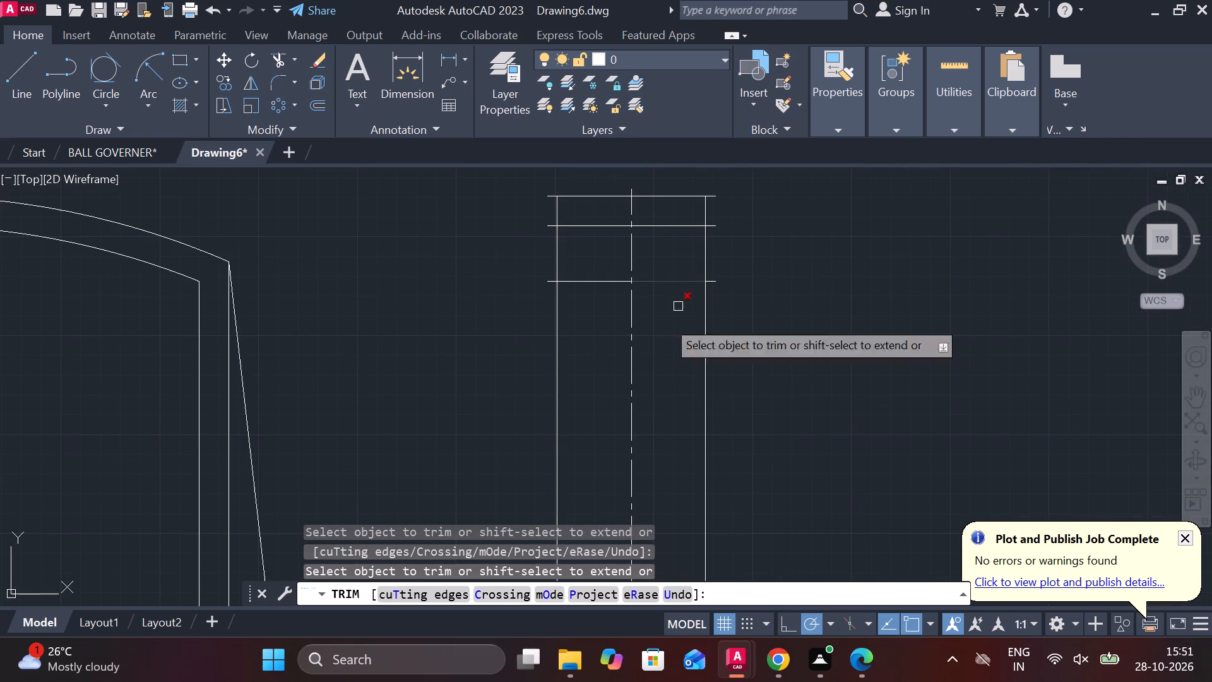
{"action": "middle_click_drag", "start_coordinate": [612, 312], "coordinate": [609, 356]}
{"action": "scroll", "coordinate": [536, 332], "scroll_direction": "up", "scroll_amount": 2}
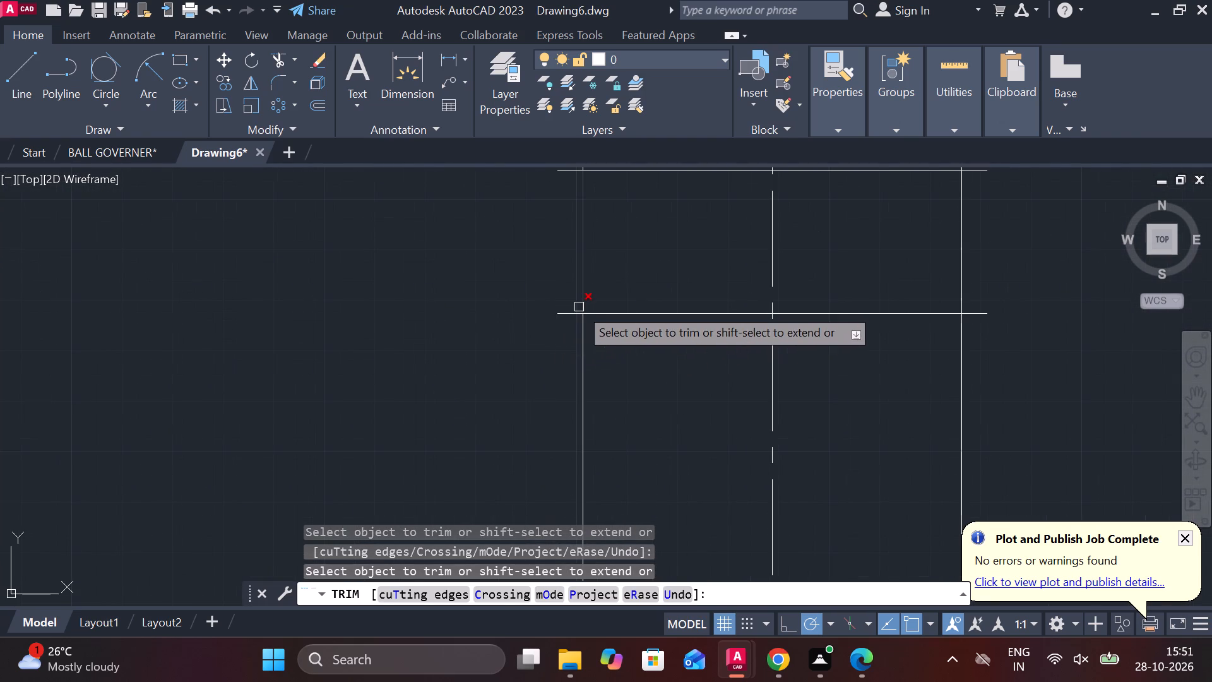
{"action": "left_click", "coordinate": [567, 309]}
{"action": "left_click", "coordinate": [560, 349]}
{"action": "middle_click_drag", "start_coordinate": [562, 314], "coordinate": [577, 508]}
{"action": "left_click_drag", "start_coordinate": [576, 259], "coordinate": [586, 404]}
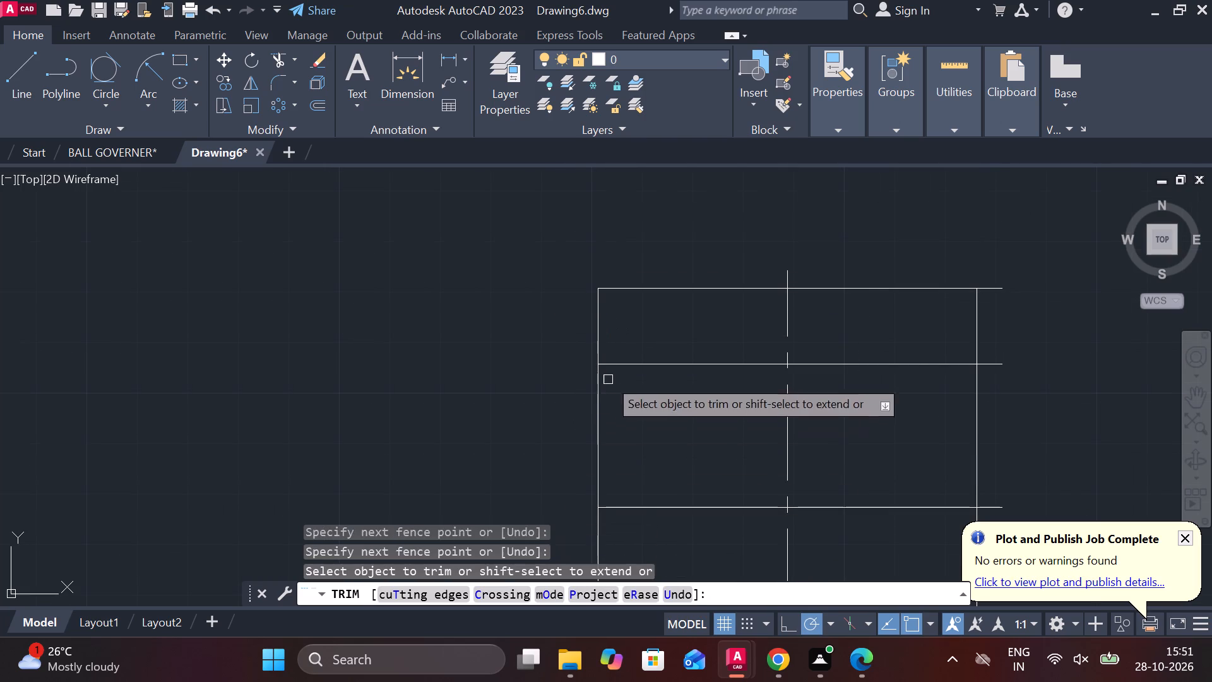
Trim the overhanging right ends of the side view's three top horizontal lines back to the inner right vertical.
{"action": "middle_click_drag", "start_coordinate": [1072, 320], "coordinate": [950, 275]}
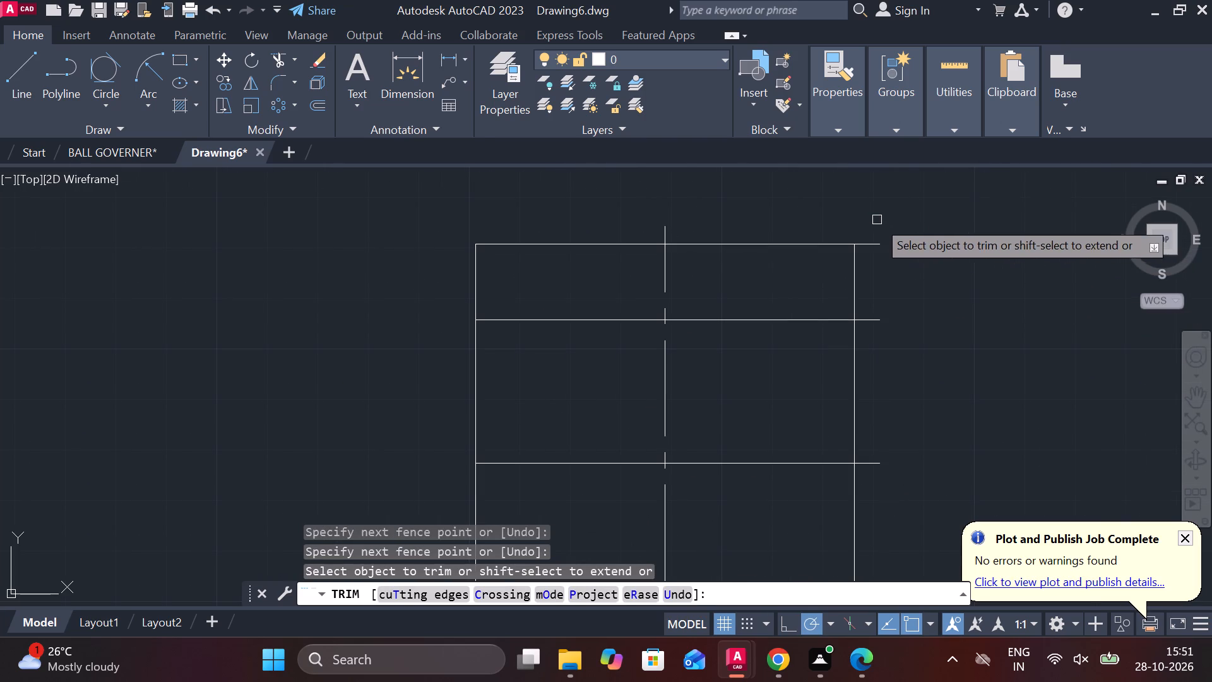
{"action": "left_click_drag", "start_coordinate": [877, 220], "coordinate": [872, 352]}
{"action": "left_click", "coordinate": [870, 317]}
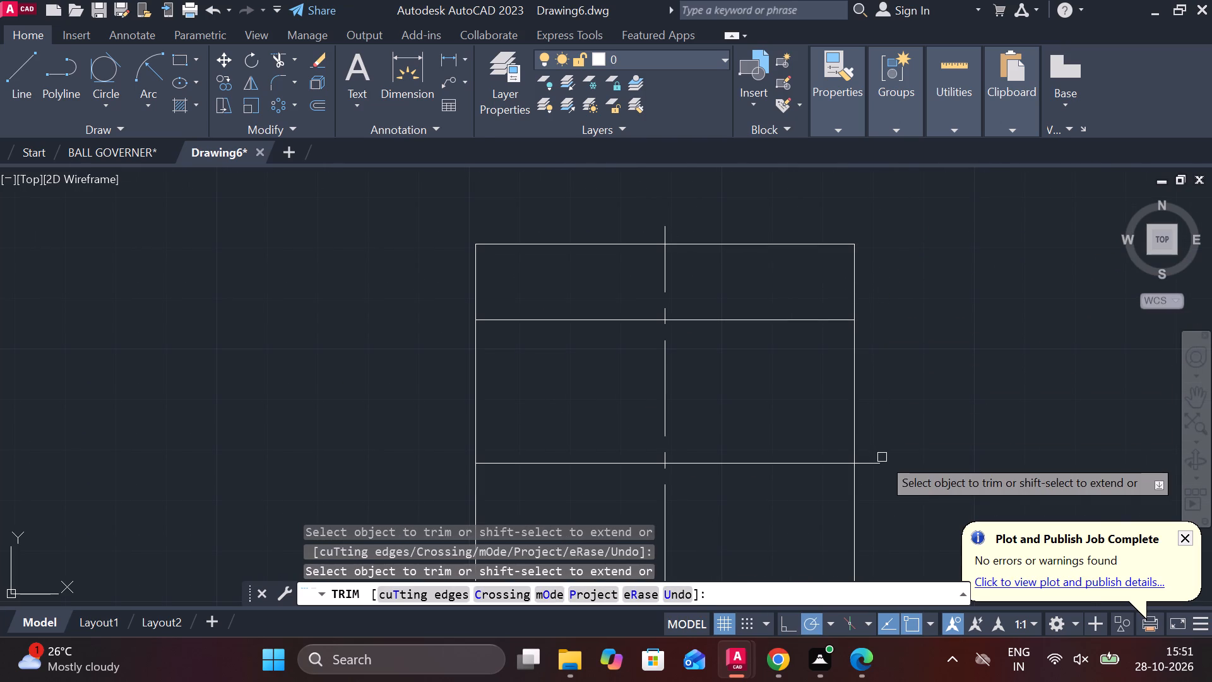
{"action": "left_click", "coordinate": [870, 460]}
{"action": "scroll", "coordinate": [940, 442], "scroll_direction": "down", "scroll_amount": 3}
{"action": "middle_click_drag", "start_coordinate": [948, 452], "coordinate": [799, 242]}
{"action": "middle_click_drag", "start_coordinate": [816, 383], "coordinate": [771, 271]}
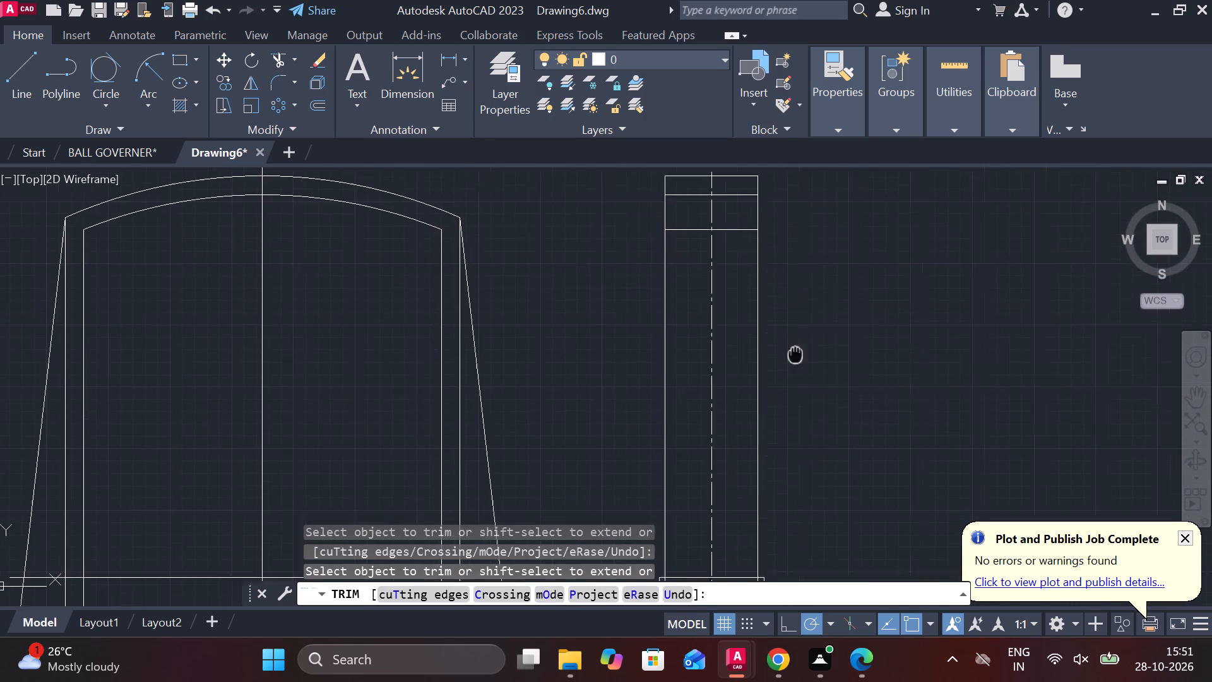
Offset the side view's bottom line 15 upward.
{"action": "middle_click_drag", "start_coordinate": [771, 271], "coordinate": [749, 147]}
{"action": "scroll", "coordinate": [554, 391], "scroll_direction": "up", "scroll_amount": 2}
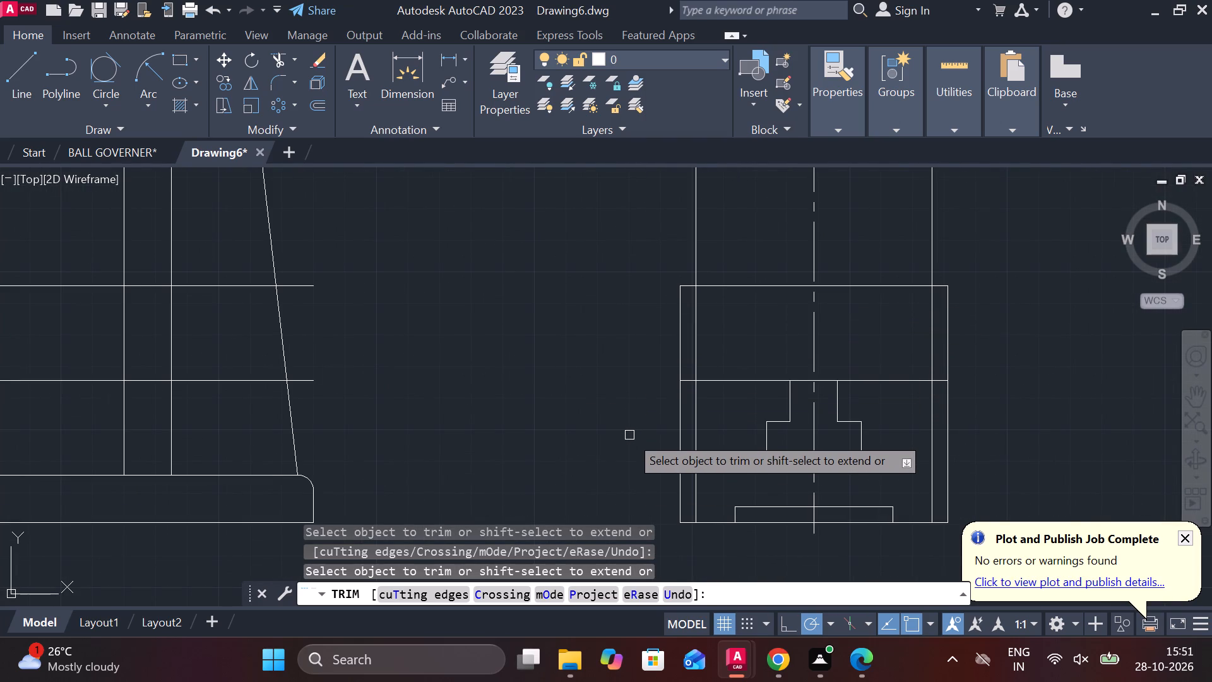
{"action": "key", "text": "Escape"}
{"action": "left_click", "coordinate": [663, 483]}
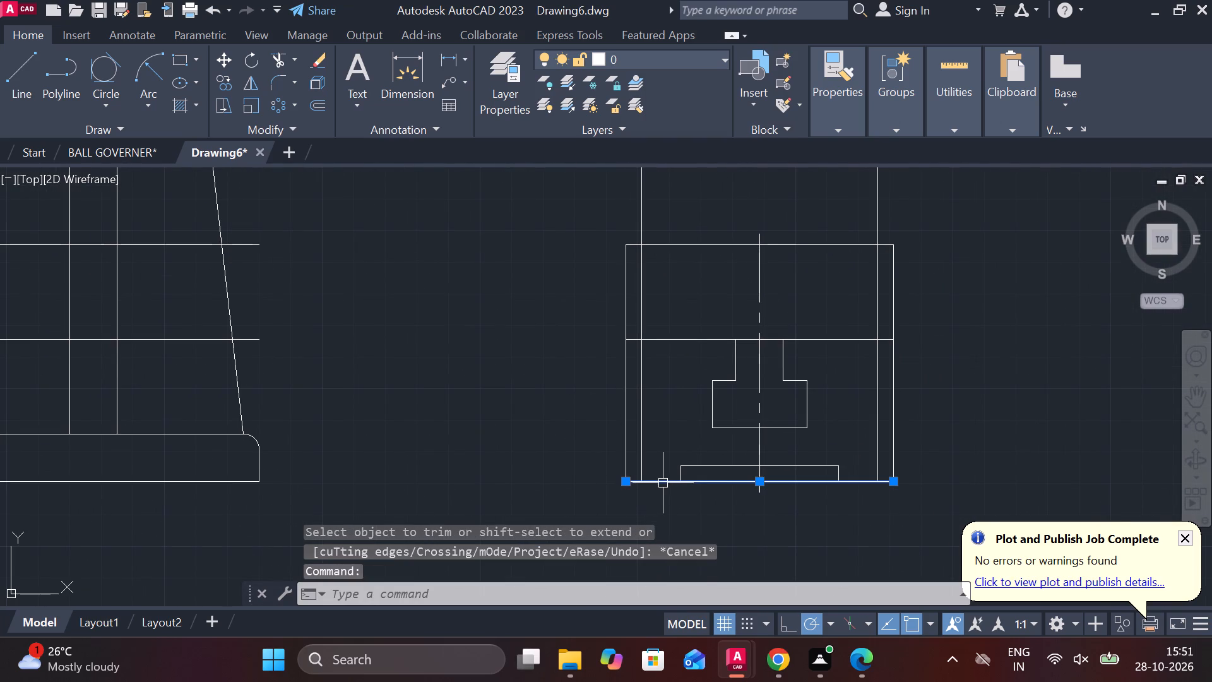
{"action": "key", "text": "o"}
{"action": "key", "text": "Return"}
{"action": "key", "text": "Return"}
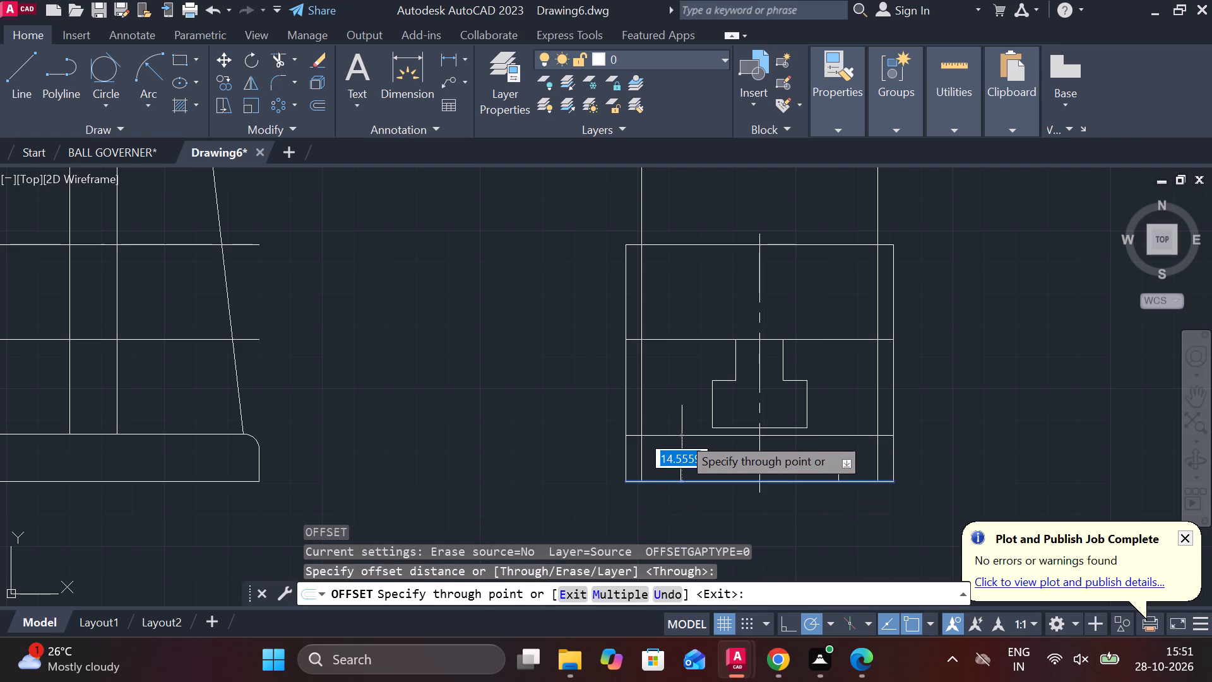
{"action": "type", "text": "15"}
{"action": "key", "text": "space"}
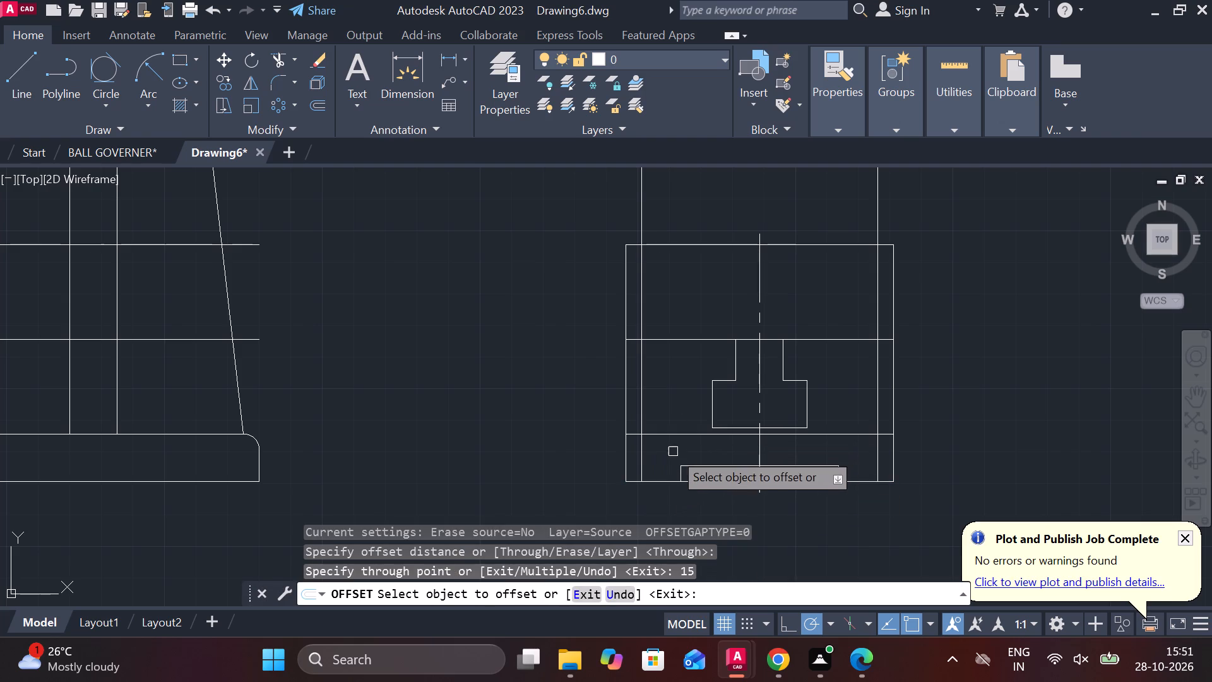
{"action": "key", "text": "Escape"}
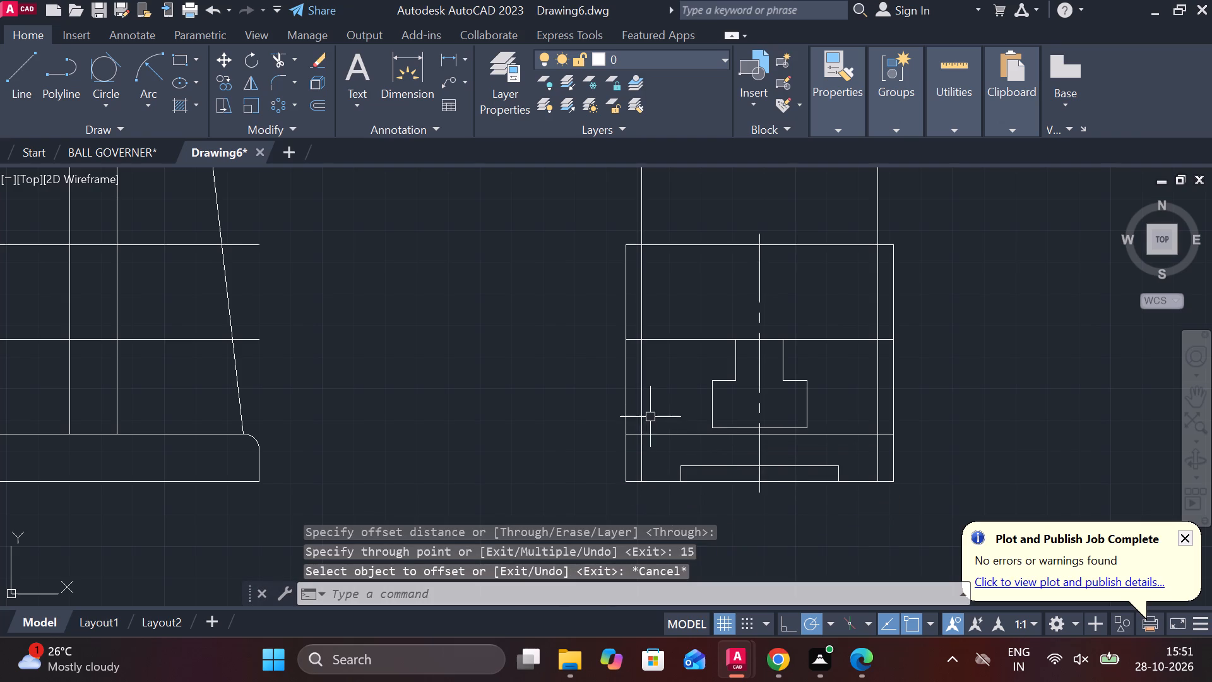
Trim the side view's left outer vertical and overhanging line ends above the 15-high line, and the left inner vertical below it.
{"action": "type", "text": "TR"}
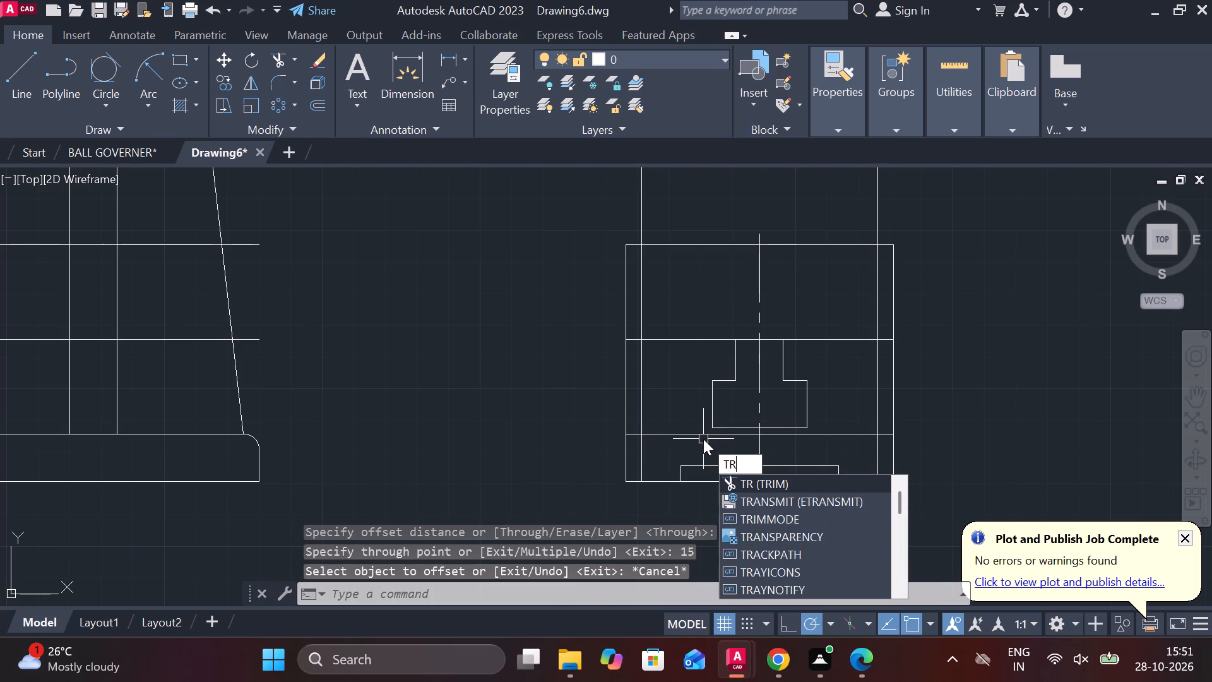
{"action": "key", "text": "space"}
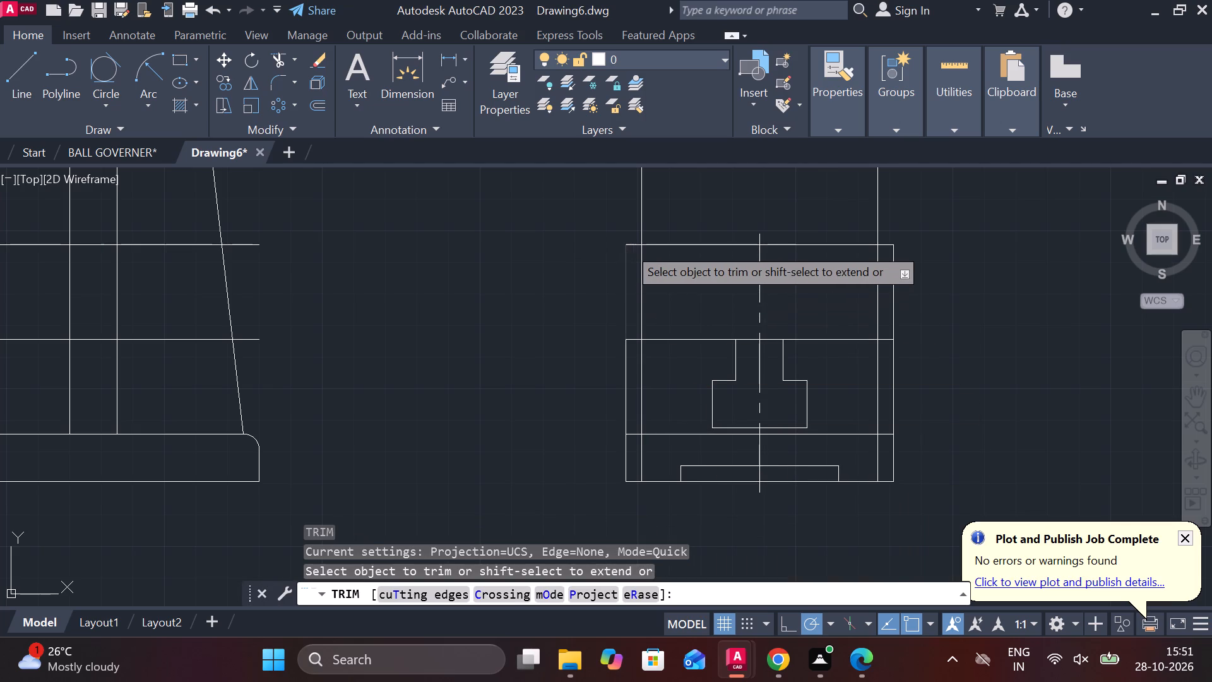
{"action": "left_click", "coordinate": [627, 246]}
{"action": "left_click", "coordinate": [633, 241]}
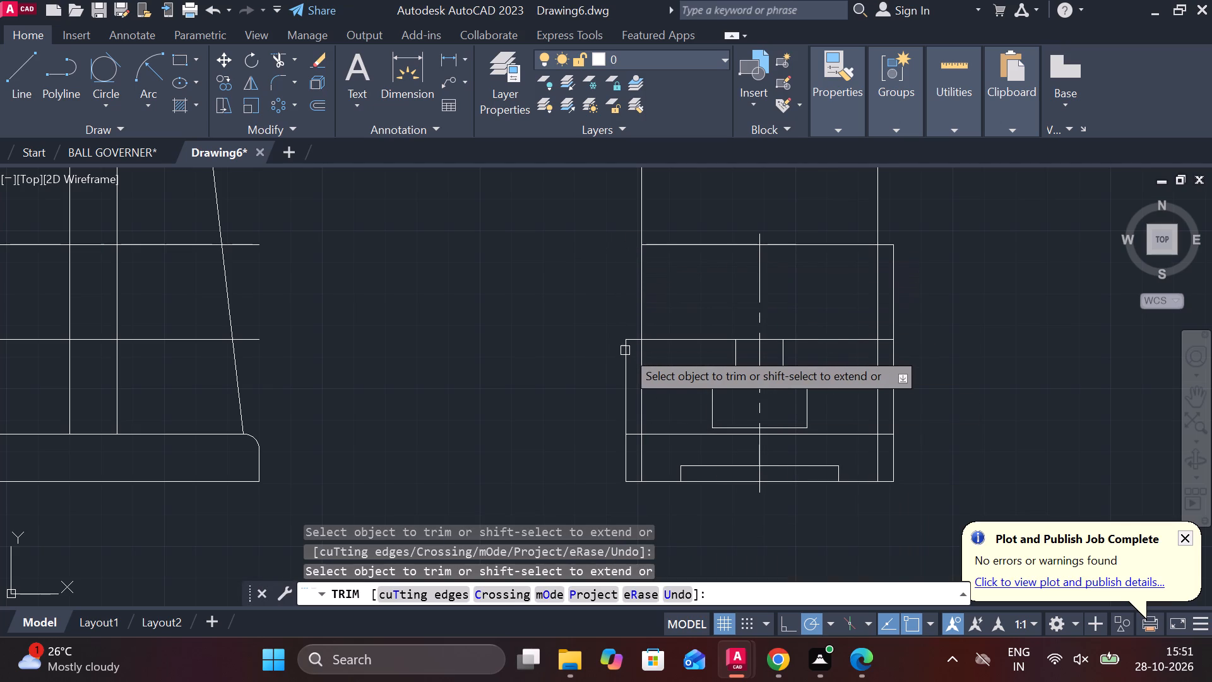
{"action": "left_click", "coordinate": [626, 350]}
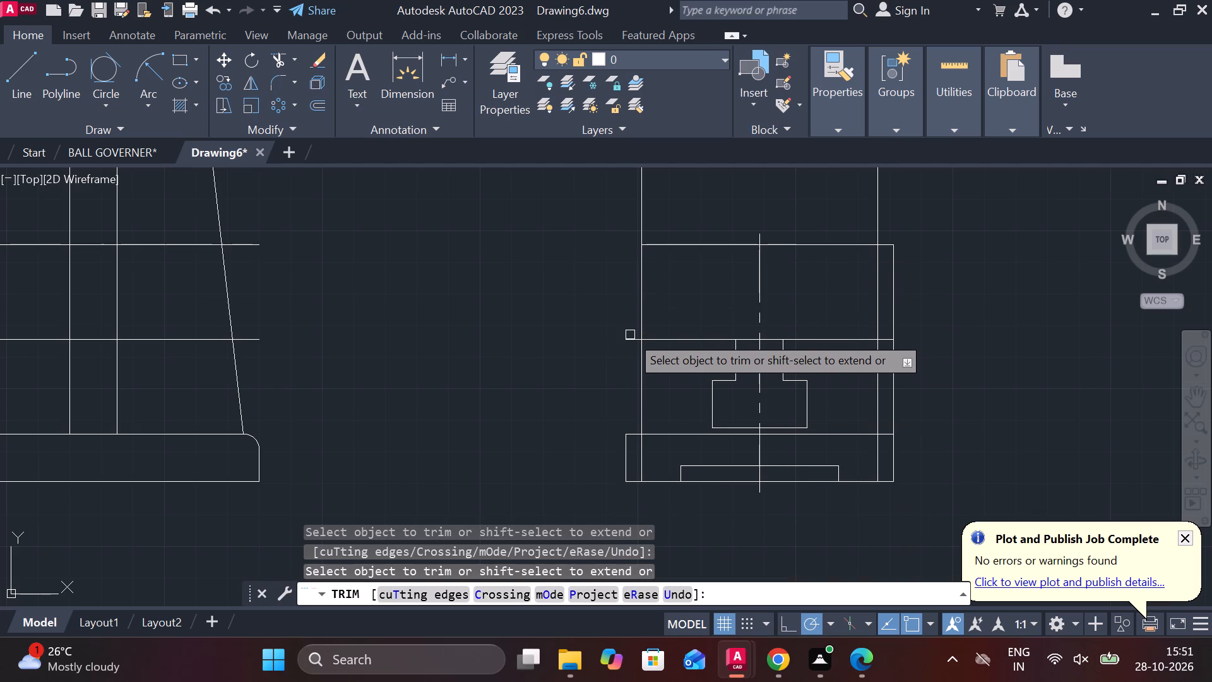
{"action": "left_click", "coordinate": [630, 338]}
{"action": "left_click", "coordinate": [643, 464]}
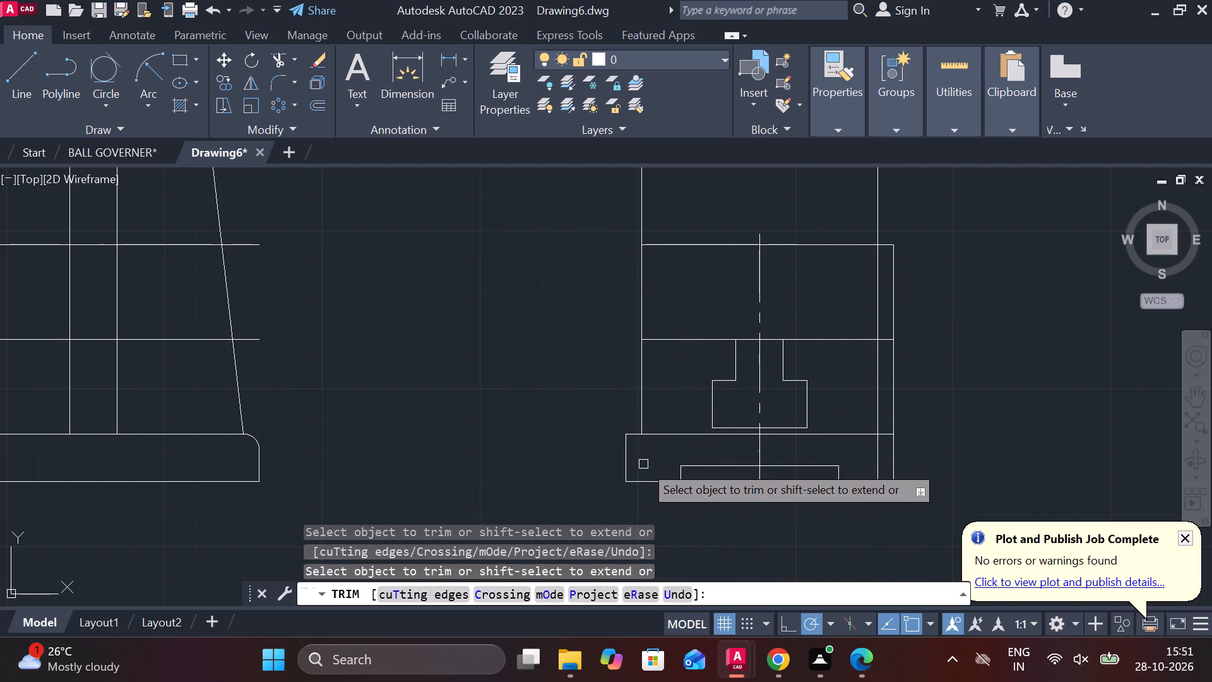
Trim the side view's right outer vertical and overhanging line ends above the 15-high line, and the right inner vertical below it.
{"action": "left_click", "coordinate": [894, 244]}
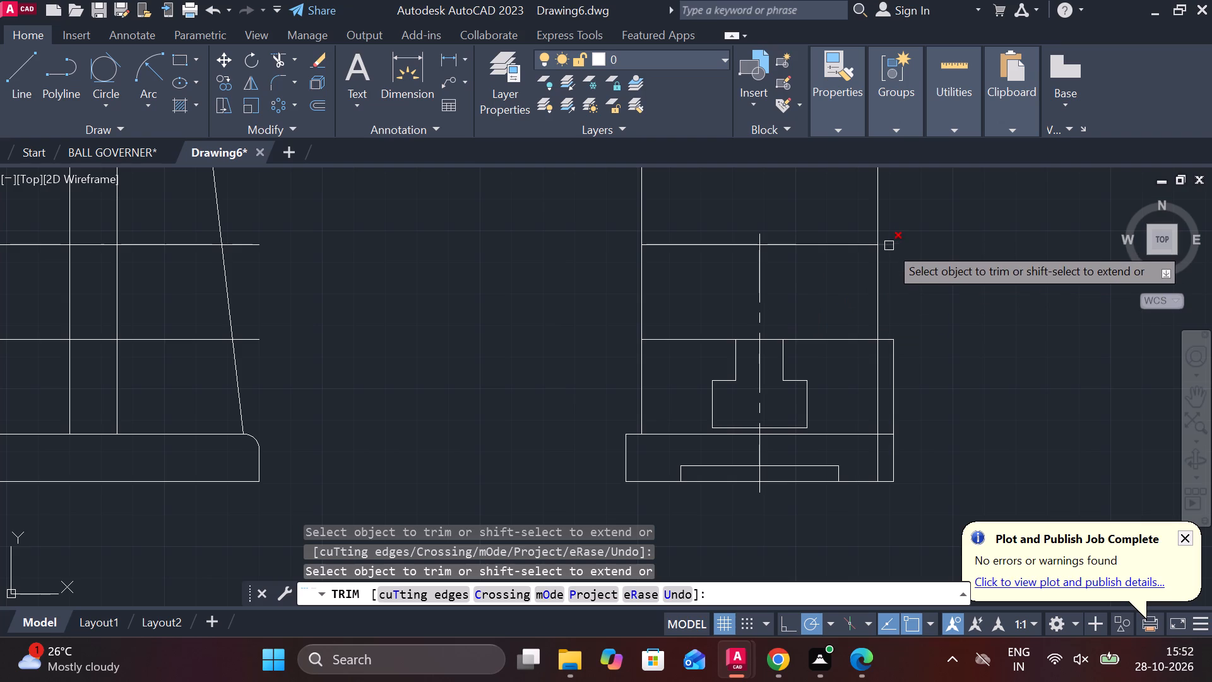
{"action": "left_click", "coordinate": [889, 246]}
{"action": "left_click", "coordinate": [889, 337]}
{"action": "left_click", "coordinate": [891, 343]}
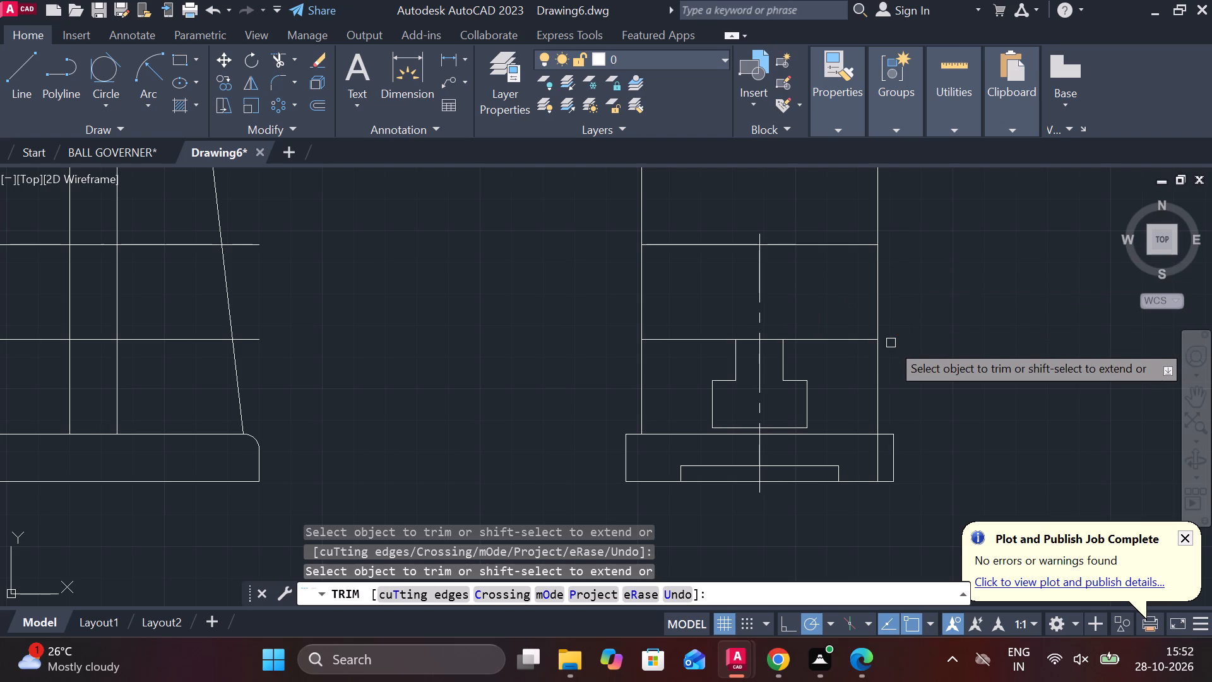
{"action": "middle_click_drag", "start_coordinate": [964, 454], "coordinate": [827, 397]}
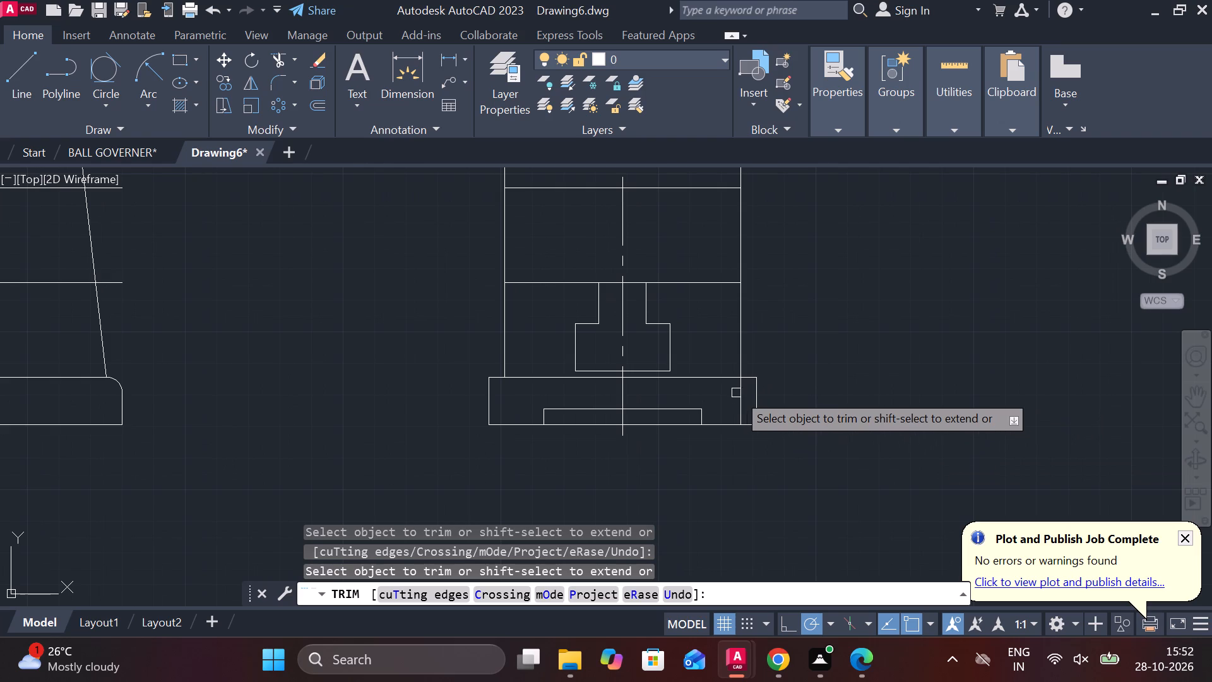
{"action": "left_click", "coordinate": [737, 392]}
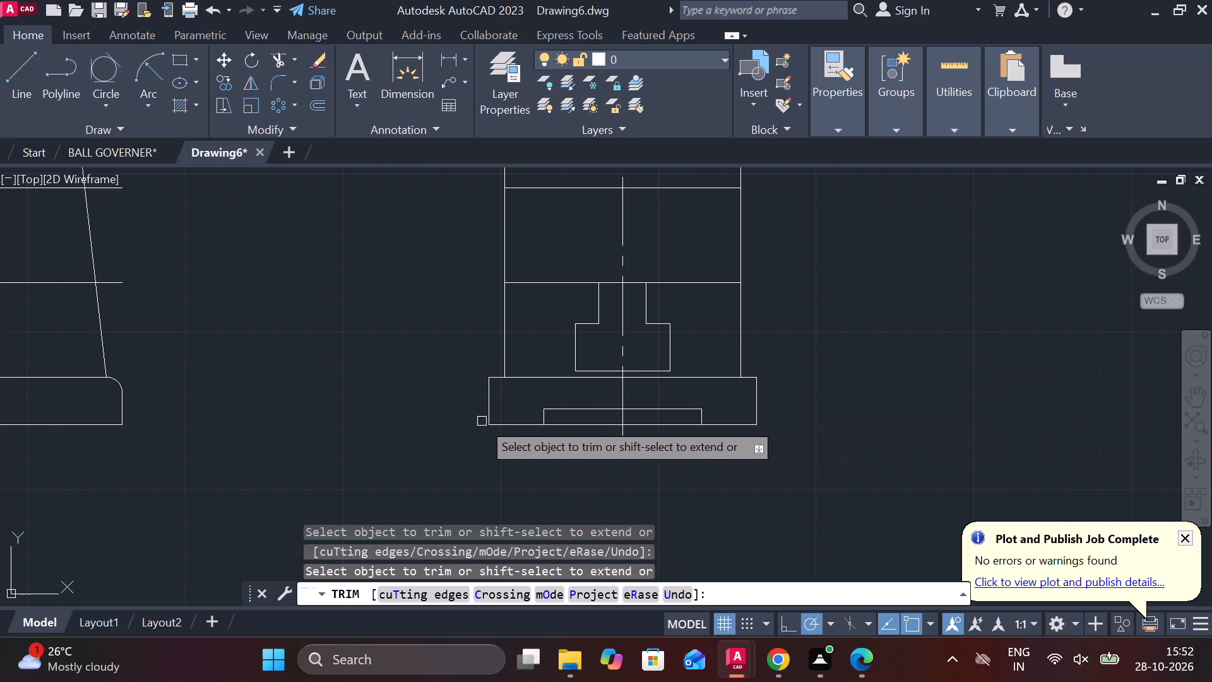
{"action": "scroll", "coordinate": [487, 424], "scroll_direction": "up", "scroll_amount": 2}
{"action": "key", "text": "Escape"}
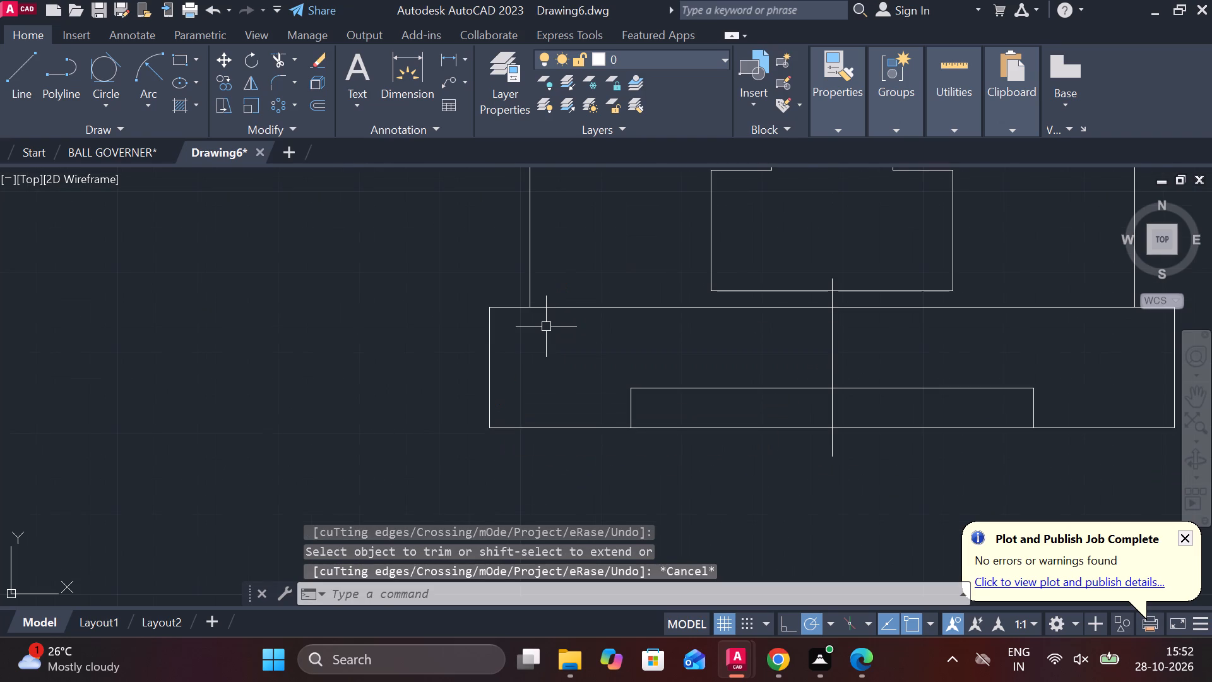
Trim the 15-high horizontal line between the side view's two inner verticals, leaving only the base's short shoulders.
{"action": "type", "text": "TR"}
{"action": "key", "text": "space"}
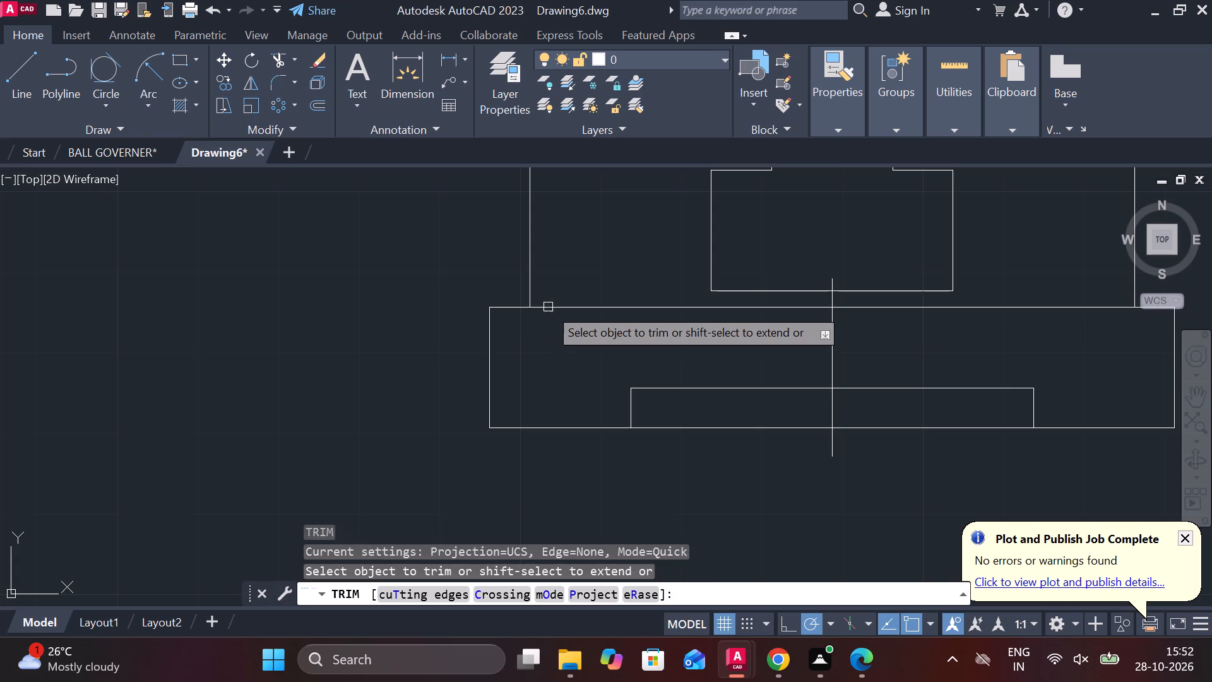
{"action": "left_click", "coordinate": [545, 306]}
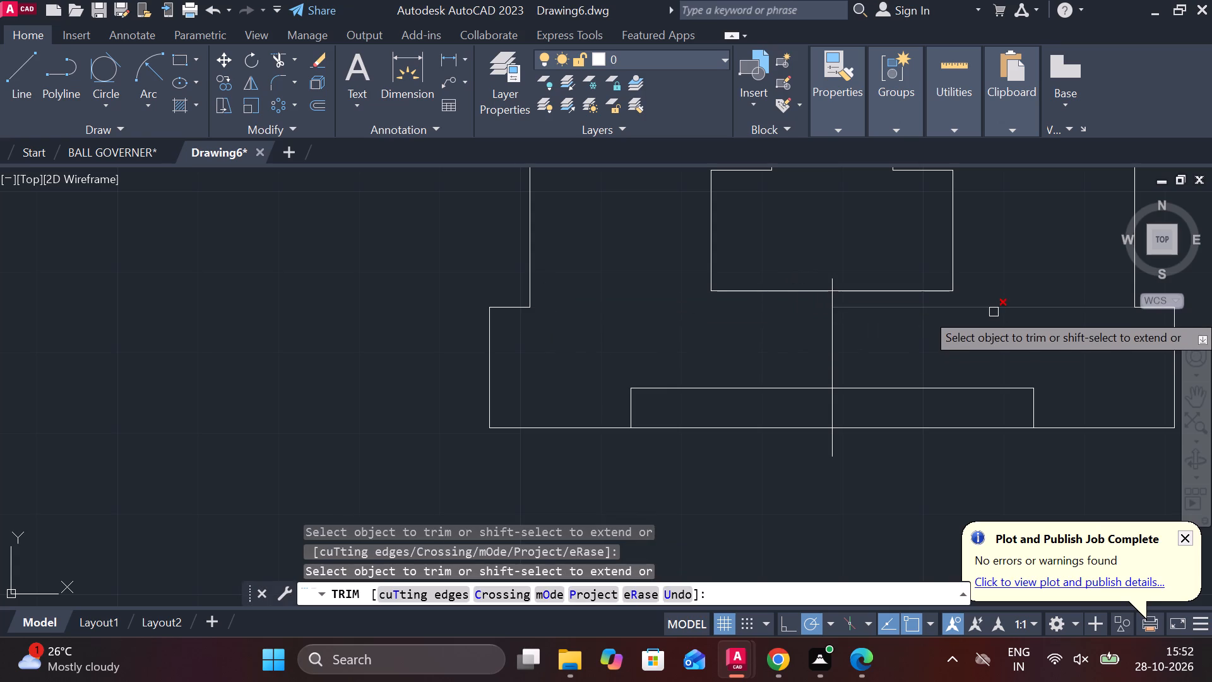
{"action": "left_click", "coordinate": [990, 312]}
{"action": "key", "text": "Escape"}
Fillet the left and right shoulder corners of the side view's base with radius 5.
{"action": "type", "text": "F R"}
{"action": "key", "text": "space"}
{"action": "key", "text": "space"}
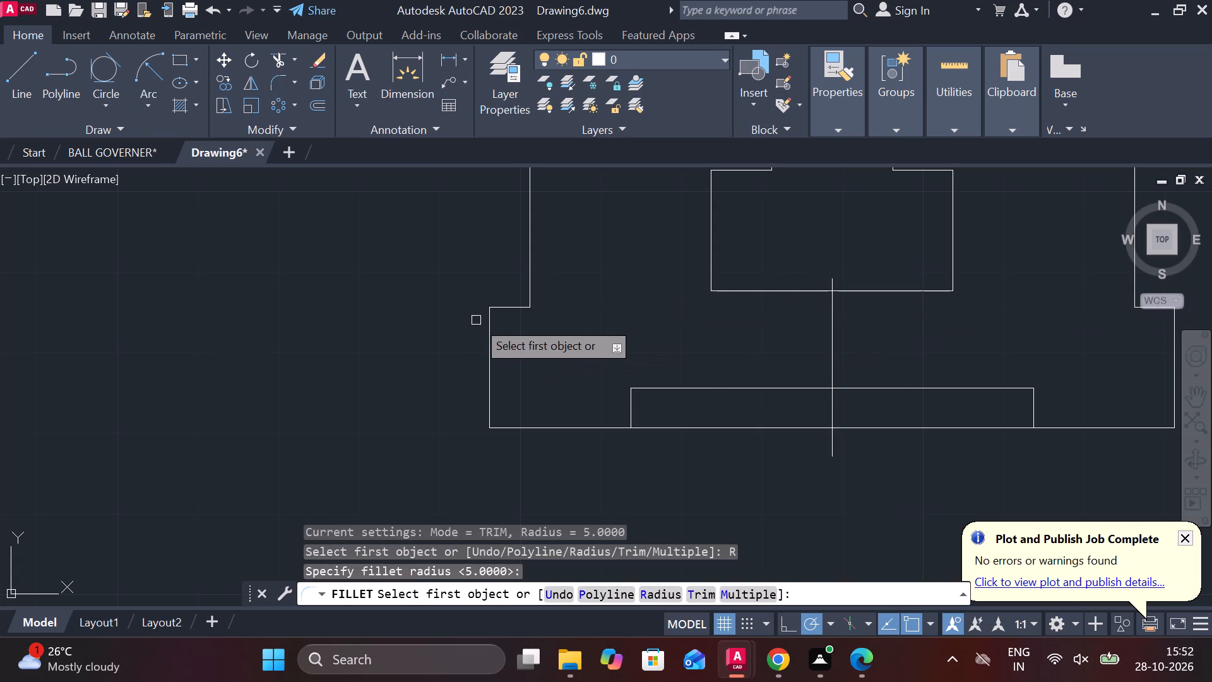
{"action": "left_click", "coordinate": [487, 323]}
{"action": "left_click", "coordinate": [512, 306]}
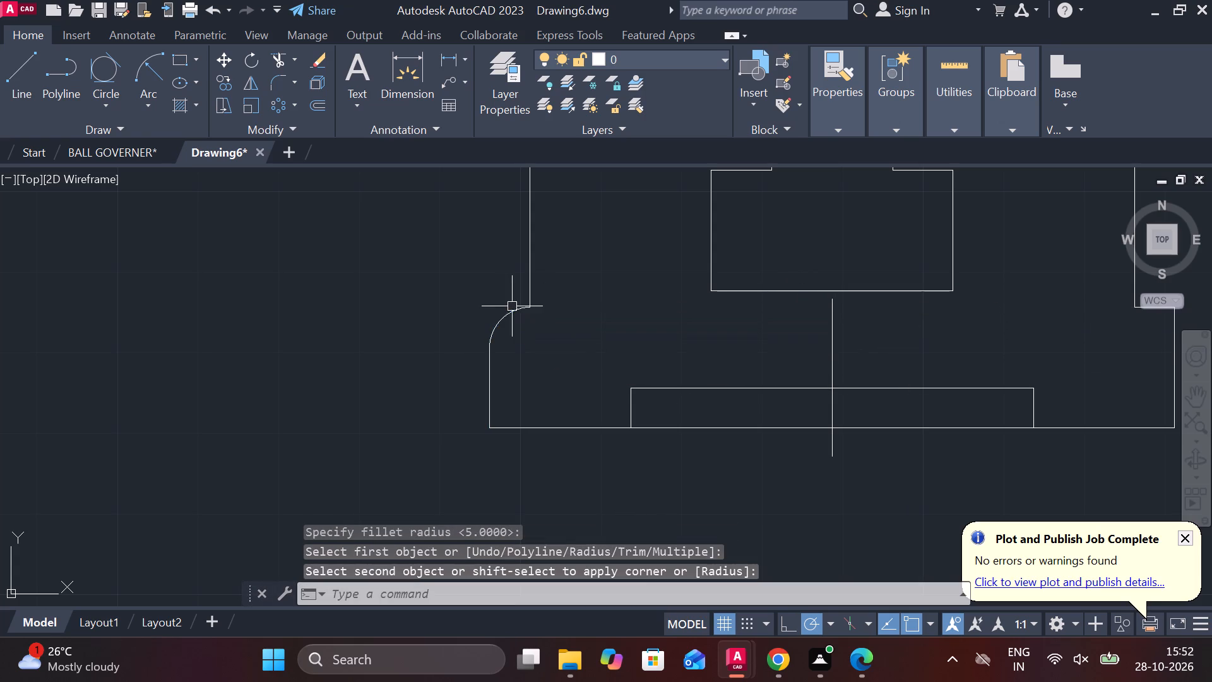
{"action": "scroll", "coordinate": [541, 331], "scroll_direction": "down", "scroll_amount": 1}
{"action": "middle_click_drag", "start_coordinate": [592, 374], "coordinate": [473, 385]}
{"action": "key", "text": "space"}
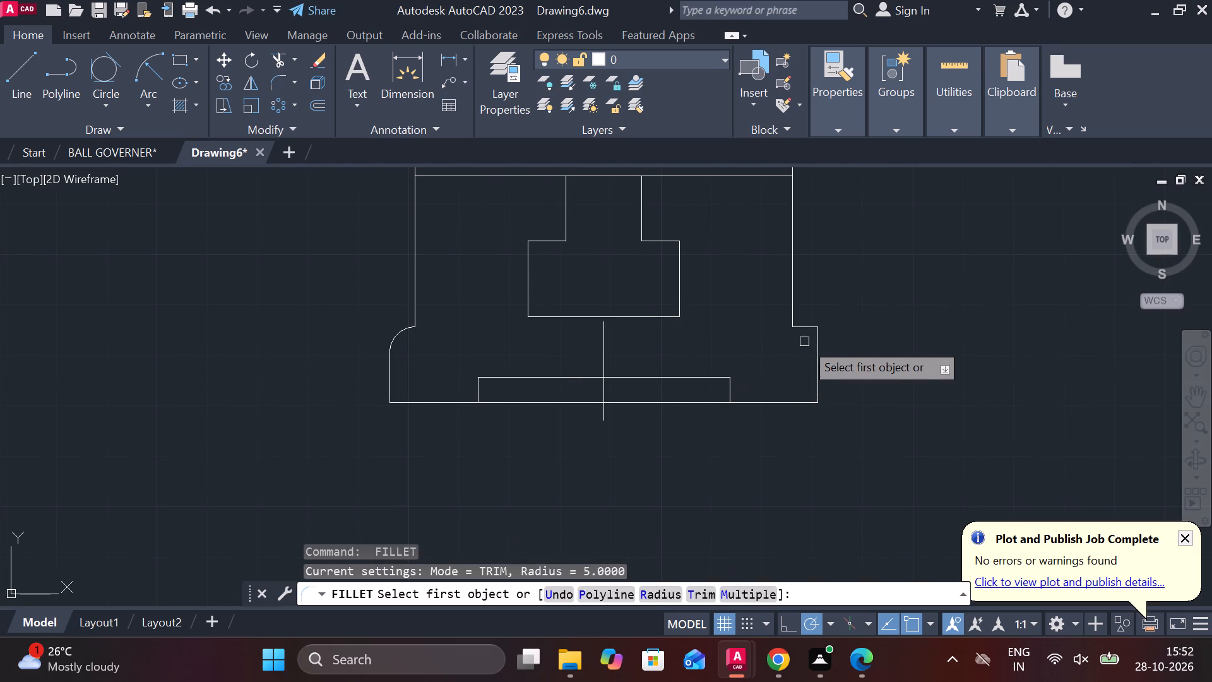
{"action": "left_click", "coordinate": [818, 352]}
{"action": "left_click", "coordinate": [805, 328]}
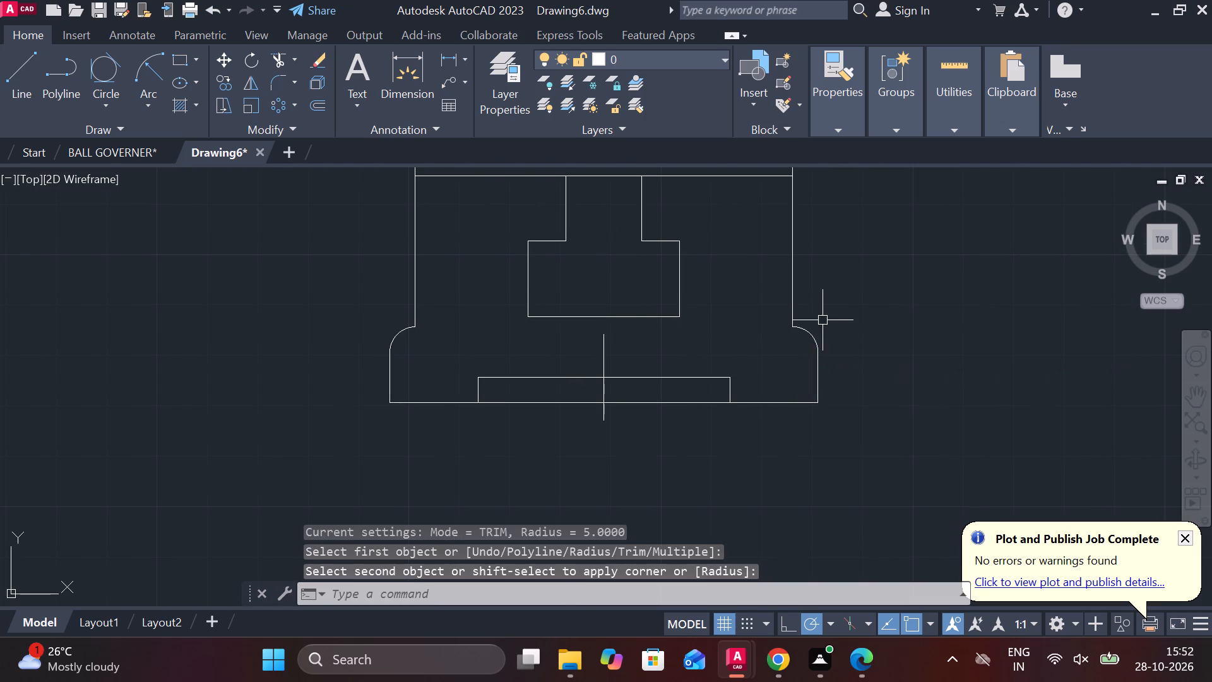
Erase the short leftover centerline through the side view's bottom recess.
{"action": "scroll", "coordinate": [826, 310], "scroll_direction": "down", "scroll_amount": 2}
{"action": "middle_click_drag", "start_coordinate": [853, 309], "coordinate": [740, 417]}
{"action": "key", "text": "Escape"}
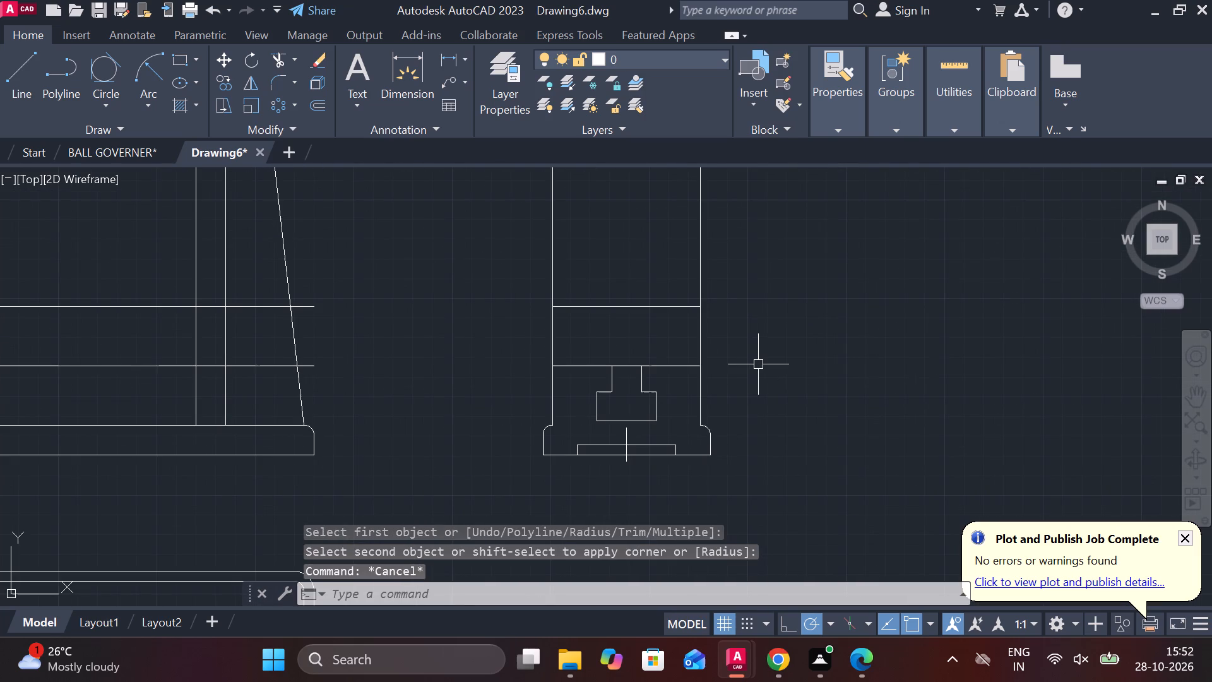
{"action": "left_click", "coordinate": [631, 433]}
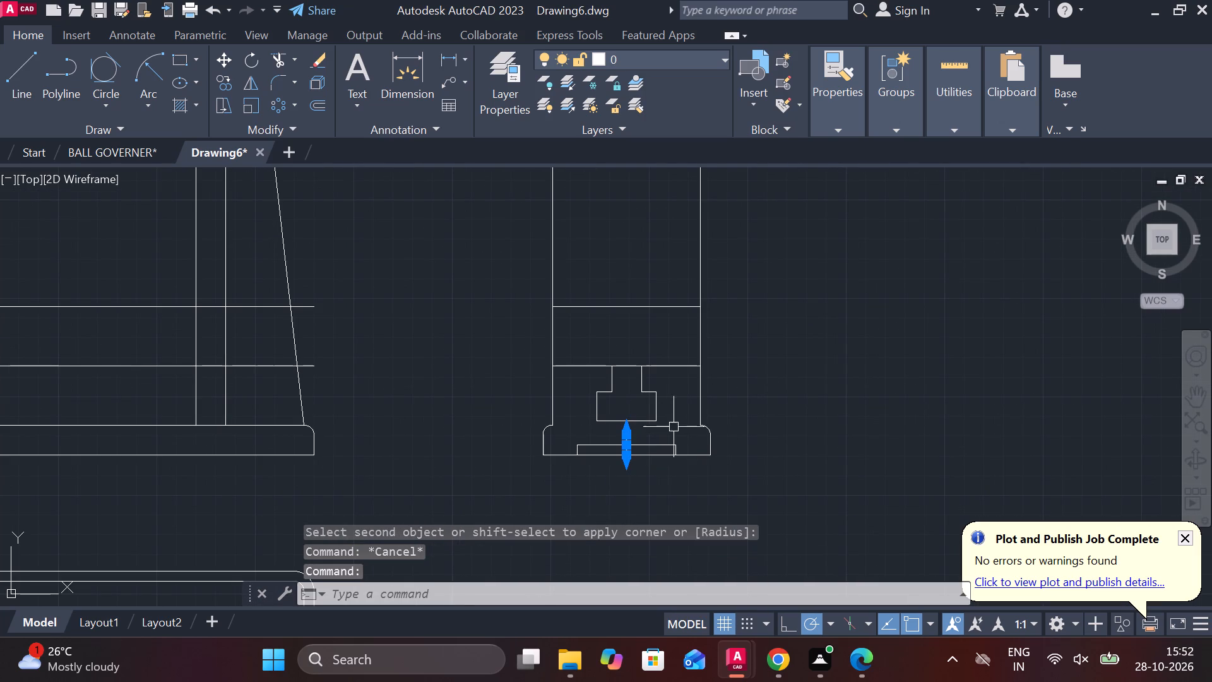
{"action": "type", "text": "E"}
{"action": "key", "text": "space"}
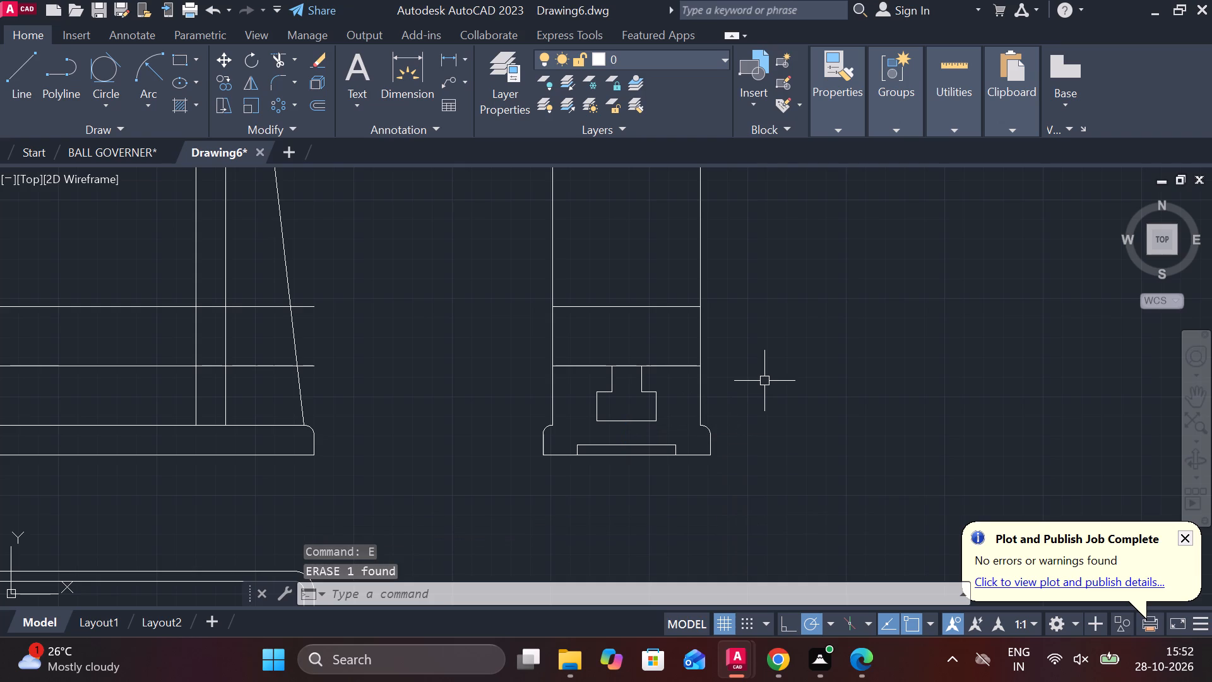
Add a centerline between the side view's two upright edges and stretch its lower end just below the base.
{"action": "type", "text": "CE"}
{"action": "left_click", "coordinate": [828, 424]}
{"action": "left_click", "coordinate": [550, 237]}
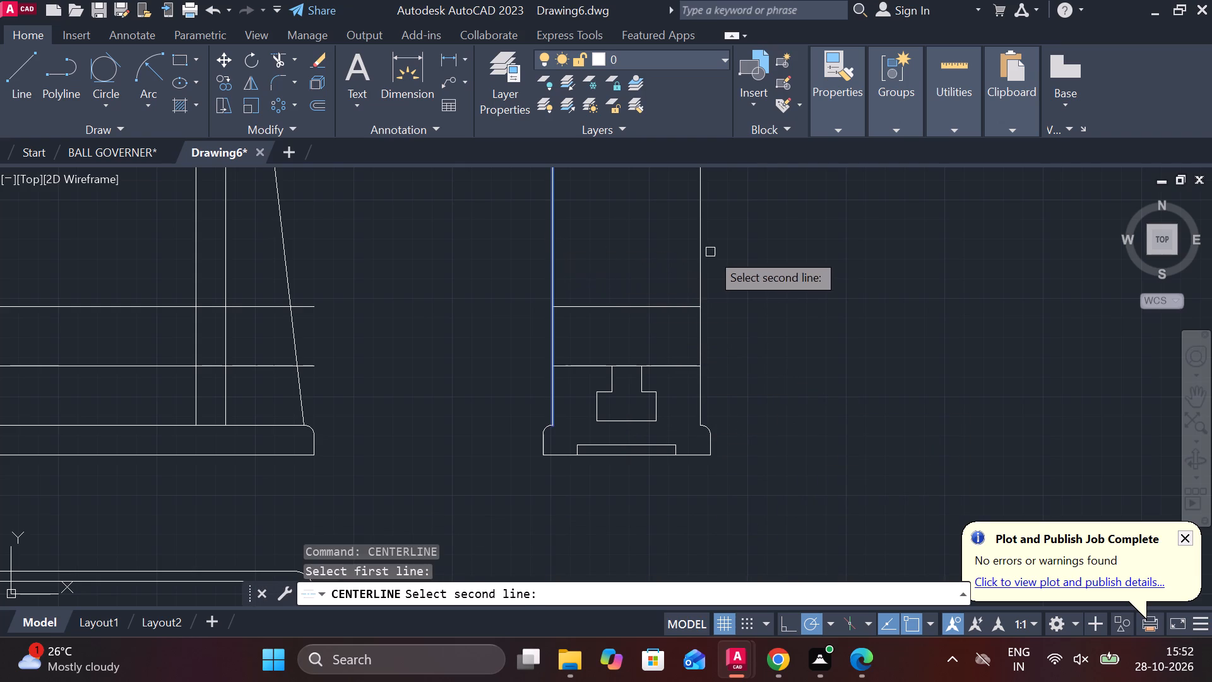
{"action": "left_click", "coordinate": [697, 248]}
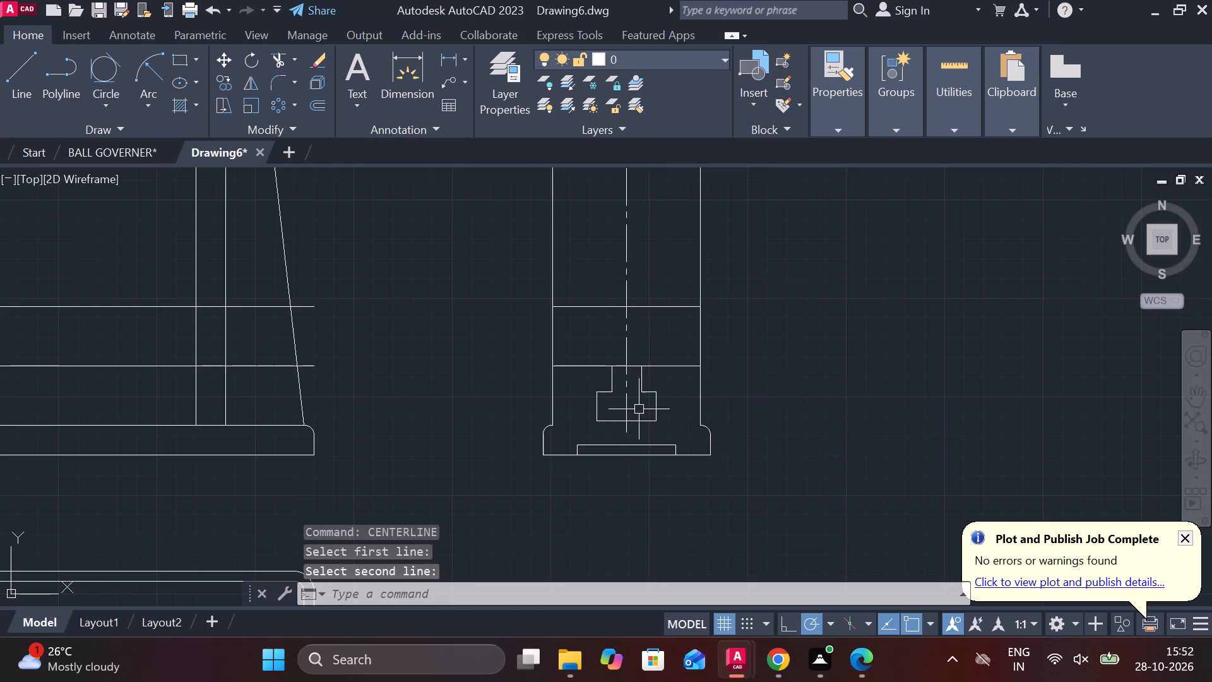
{"action": "left_click", "coordinate": [628, 402]}
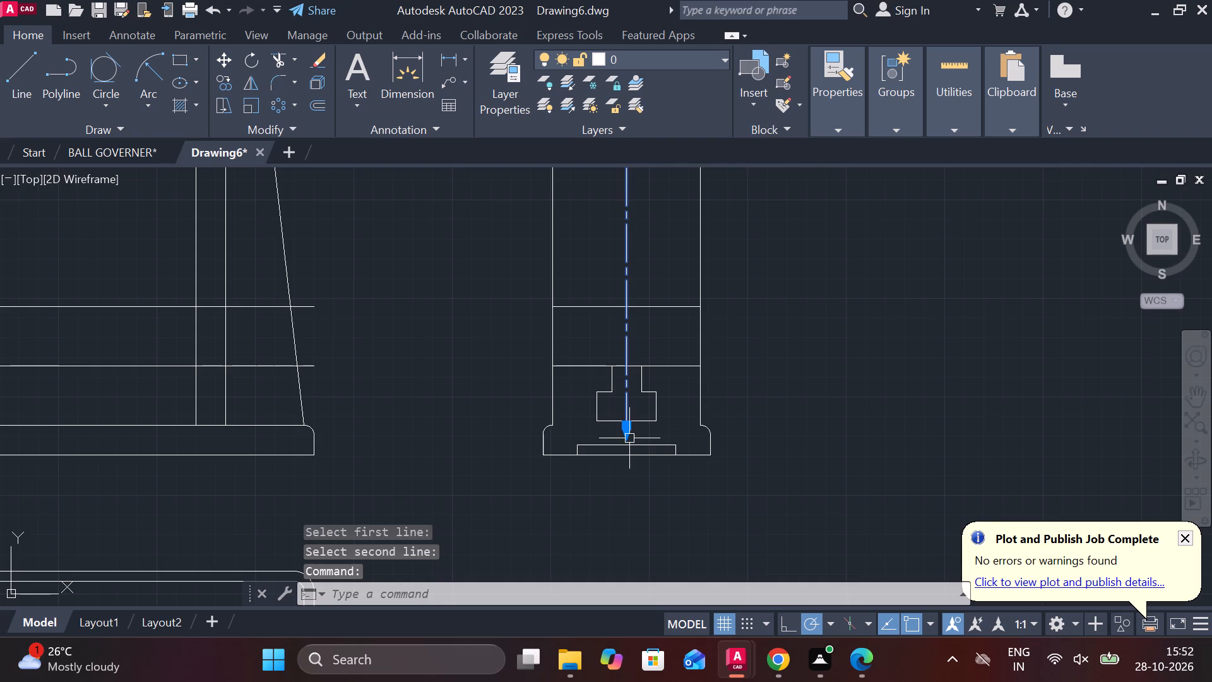
{"action": "left_click", "coordinate": [627, 436]}
{"action": "left_click", "coordinate": [644, 480]}
{"action": "key", "text": "Escape"}
Hatch the side view's base section around the T-slot with ANSI31 on both sides of the centerline, excluding the bottom recess.
{"action": "scroll", "coordinate": [793, 409], "scroll_direction": "down", "scroll_amount": 1}
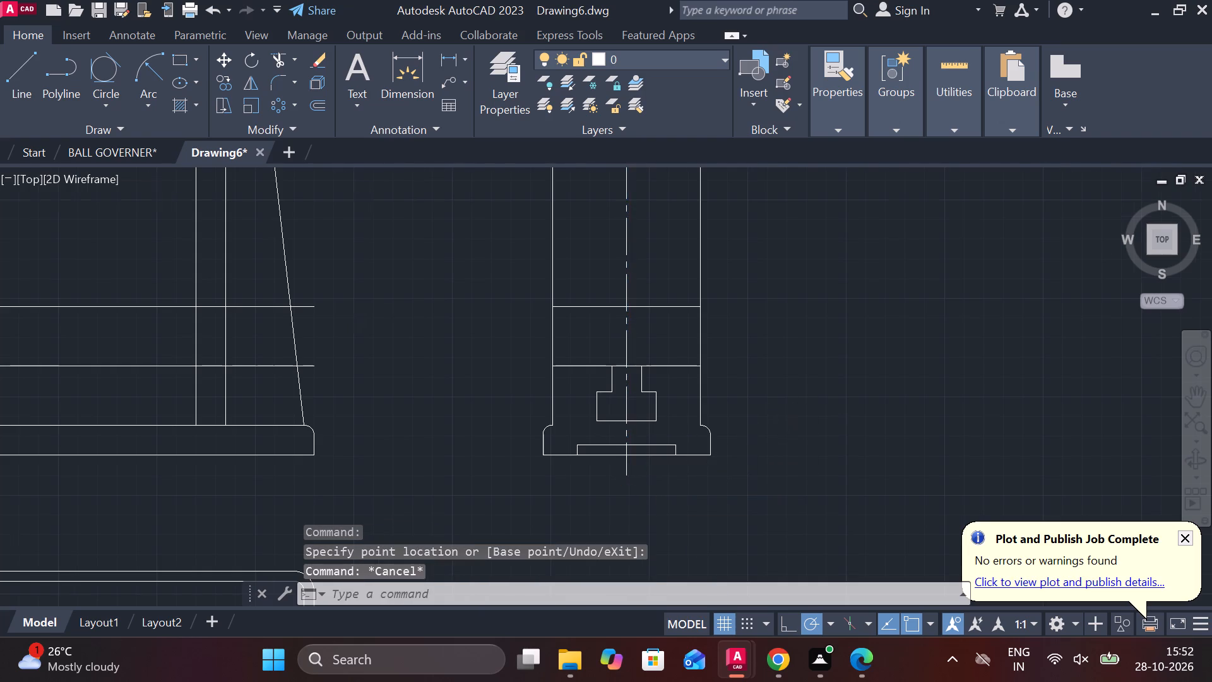
{"action": "scroll", "coordinate": [793, 409], "scroll_direction": "down", "scroll_amount": 2}
{"action": "middle_click_drag", "start_coordinate": [801, 364], "coordinate": [802, 383]}
{"action": "scroll", "coordinate": [797, 344], "scroll_direction": "up", "scroll_amount": 2}
{"action": "key", "text": "Escape"}
{"action": "middle_click_drag", "start_coordinate": [787, 426], "coordinate": [689, 364]}
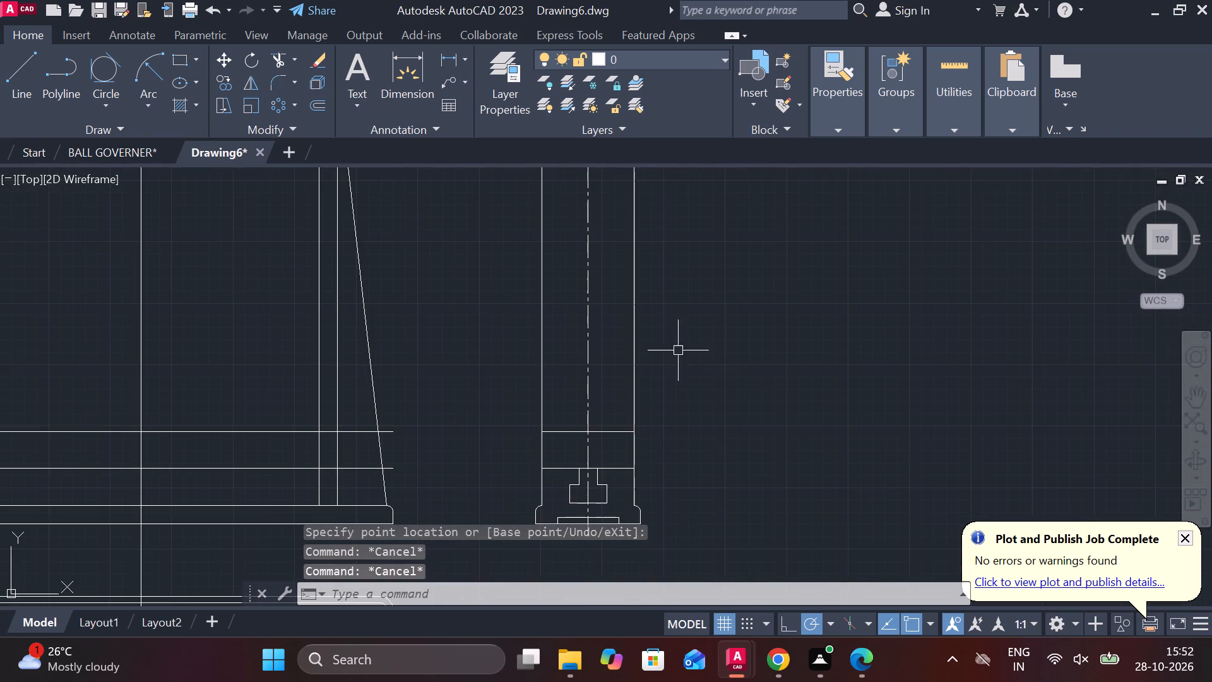
{"action": "middle_click_drag", "start_coordinate": [722, 393], "coordinate": [633, 287]}
{"action": "scroll", "coordinate": [562, 383], "scroll_direction": "up", "scroll_amount": 2}
{"action": "middle_click_drag", "start_coordinate": [575, 415], "coordinate": [644, 395]}
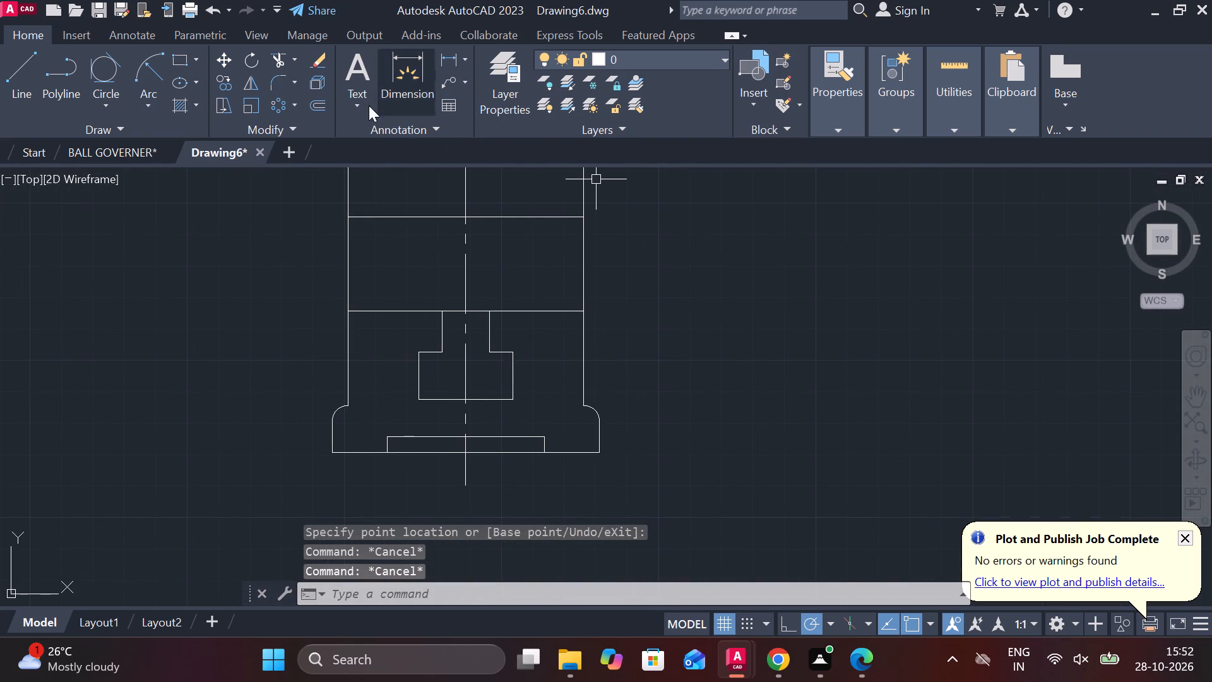
{"action": "left_click", "coordinate": [178, 107]}
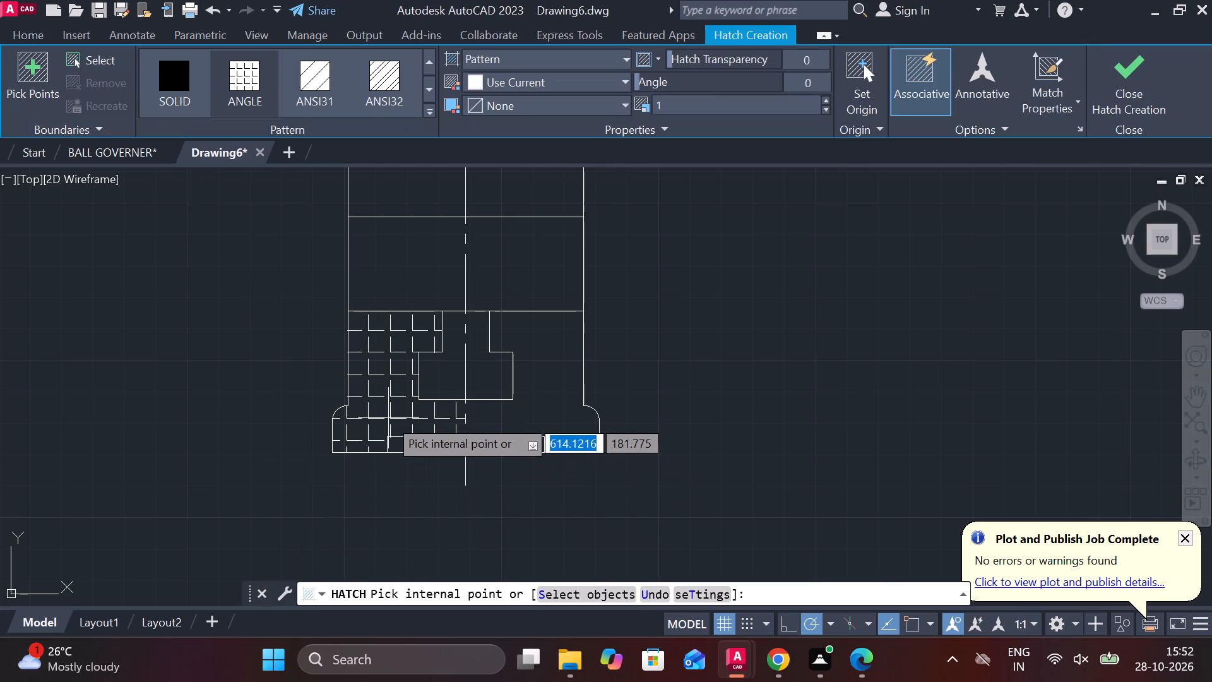
{"action": "left_click", "coordinate": [314, 77]}
{"action": "left_click", "coordinate": [390, 345]}
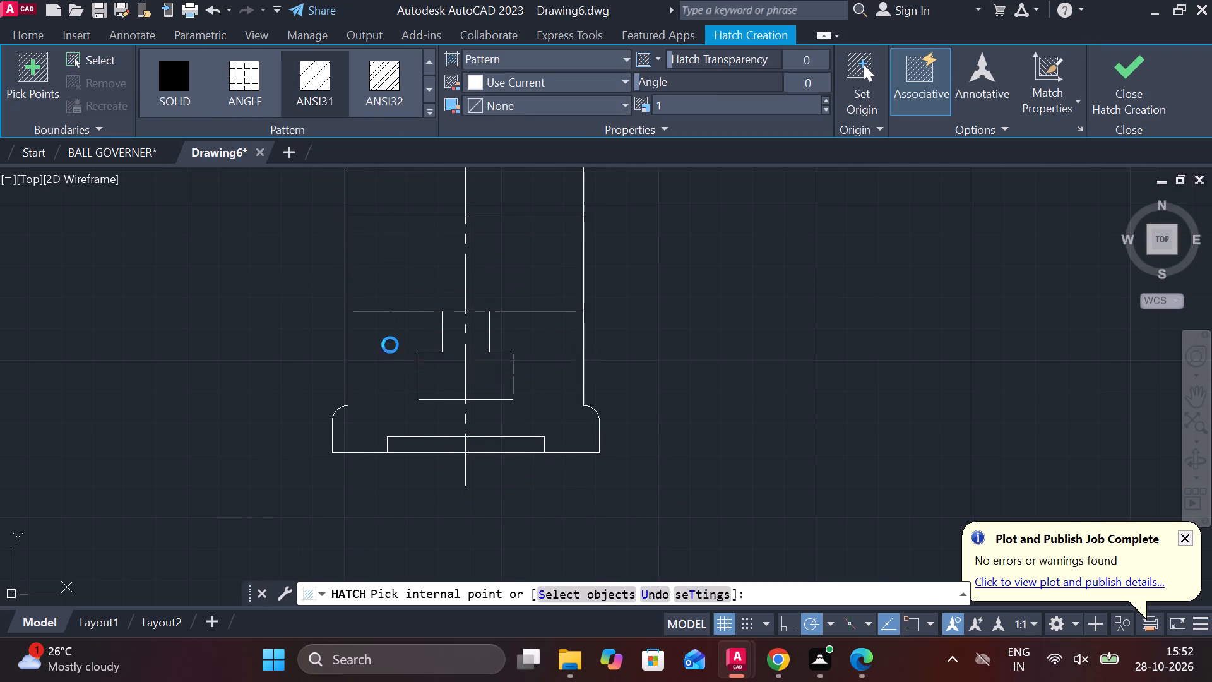
{"action": "left_click", "coordinate": [519, 405]}
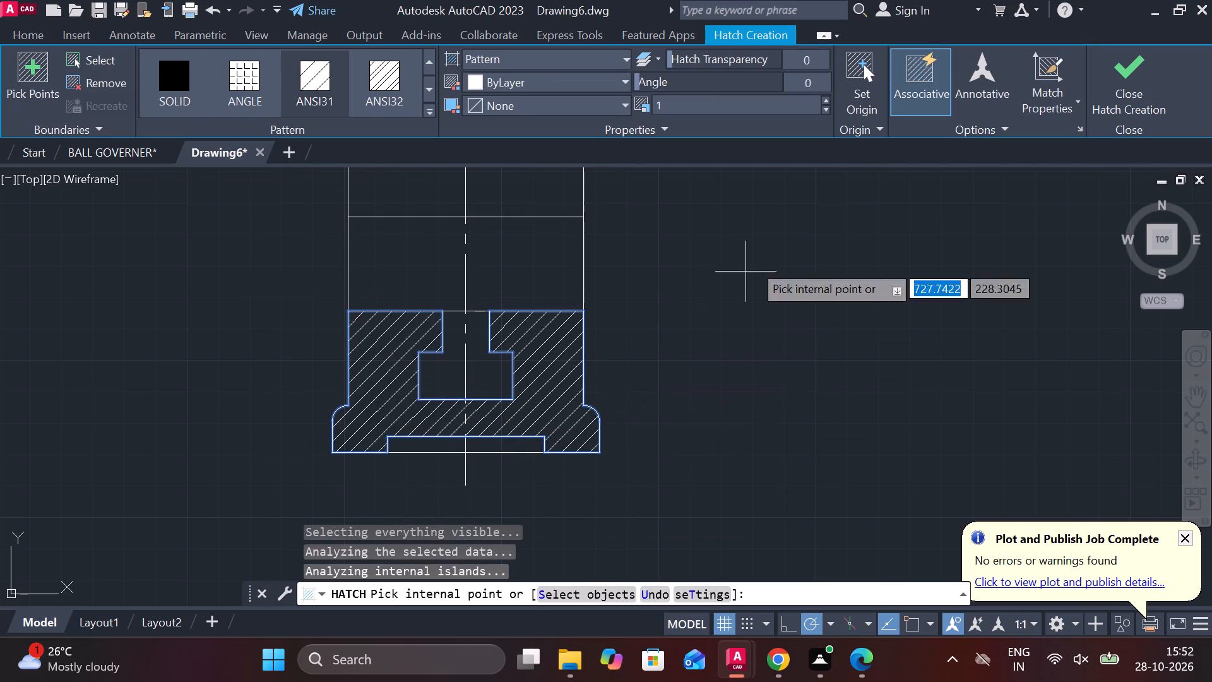
{"action": "left_click", "coordinate": [1129, 88]}
{"action": "middle_click_drag", "start_coordinate": [654, 440], "coordinate": [667, 416]}
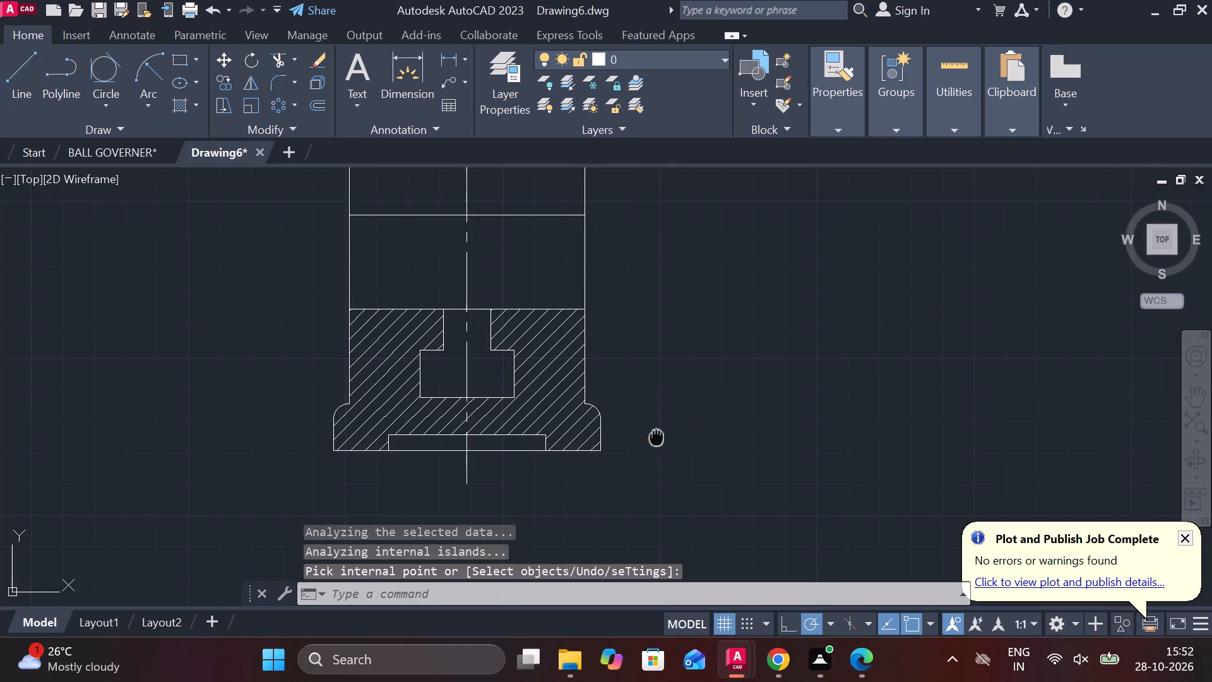
Add a linear dimension across the width of the T-slot's narrow neck, placed just above the side view's hatched base.
{"action": "middle_click_drag", "start_coordinate": [667, 416], "coordinate": [701, 373]}
{"action": "left_click", "coordinate": [447, 58]}
{"action": "scroll", "coordinate": [505, 248], "scroll_direction": "up", "scroll_amount": 1}
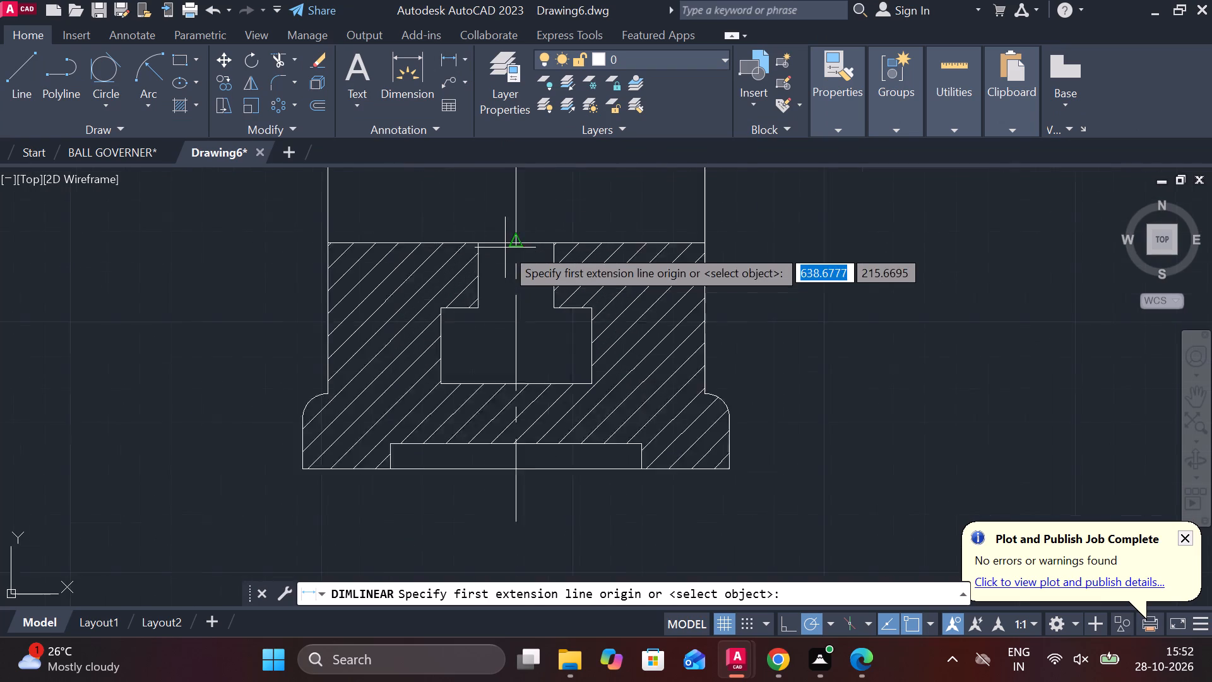
{"action": "scroll", "coordinate": [505, 248], "scroll_direction": "up", "scroll_amount": 1}
{"action": "middle_click_drag", "start_coordinate": [499, 244], "coordinate": [470, 393]}
{"action": "left_click", "coordinate": [429, 392]}
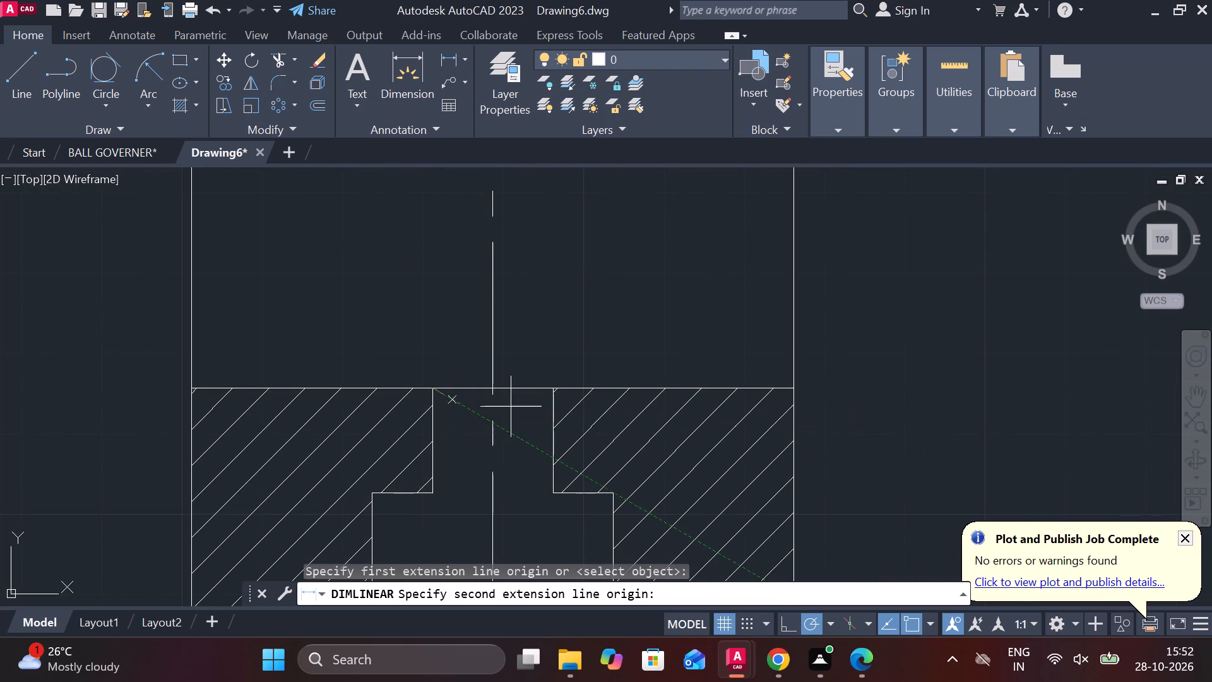
{"action": "left_click", "coordinate": [550, 388]}
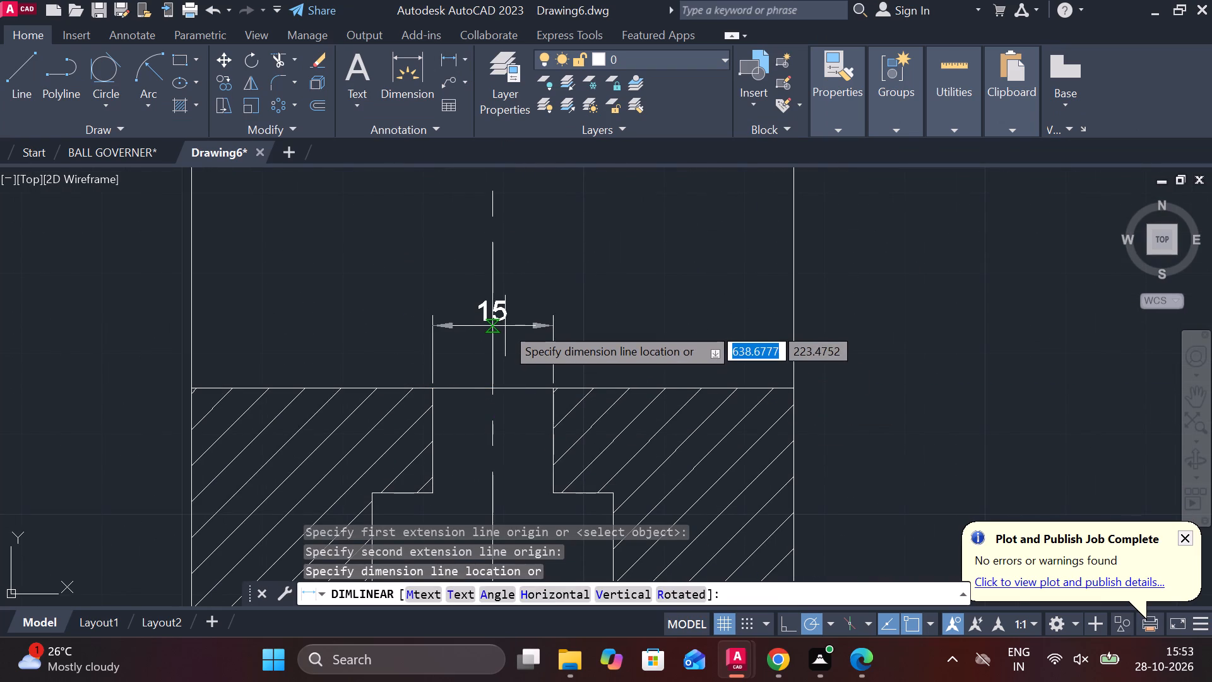
{"action": "scroll", "coordinate": [534, 350], "scroll_direction": "down", "scroll_amount": 2}
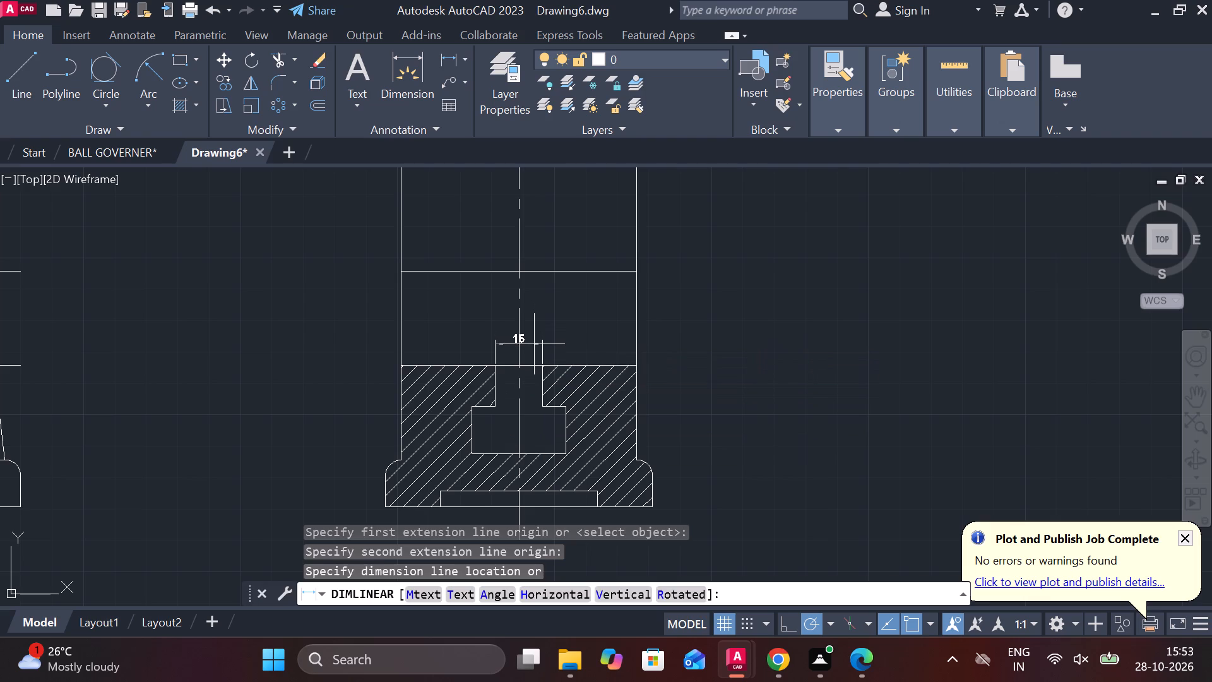
{"action": "left_click", "coordinate": [534, 344]}
Modify the ISO-25 dimension style to arrow size 4 and text height 6, and set it current.
{"action": "scroll", "coordinate": [626, 360], "scroll_direction": "down", "scroll_amount": 1}
{"action": "middle_click_drag", "start_coordinate": [677, 363], "coordinate": [638, 443]}
{"action": "scroll", "coordinate": [655, 422], "scroll_direction": "down", "scroll_amount": 1}
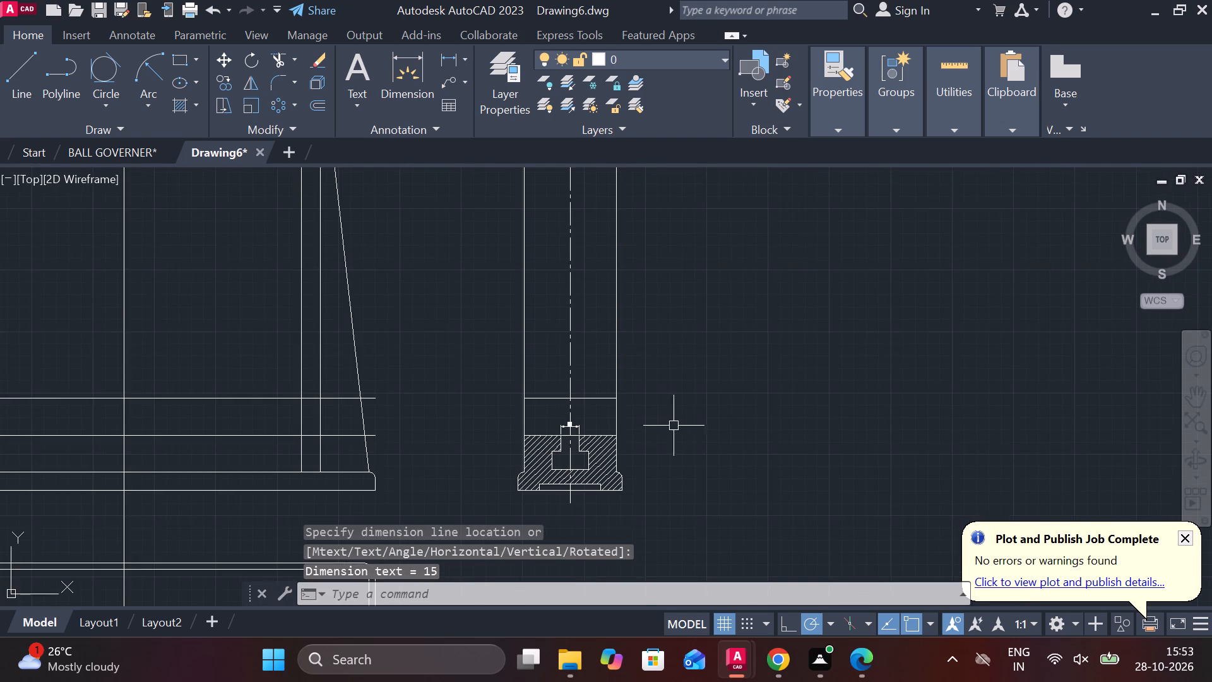
{"action": "scroll", "coordinate": [675, 428], "scroll_direction": "down", "scroll_amount": 1}
{"action": "key", "text": "Escape"}
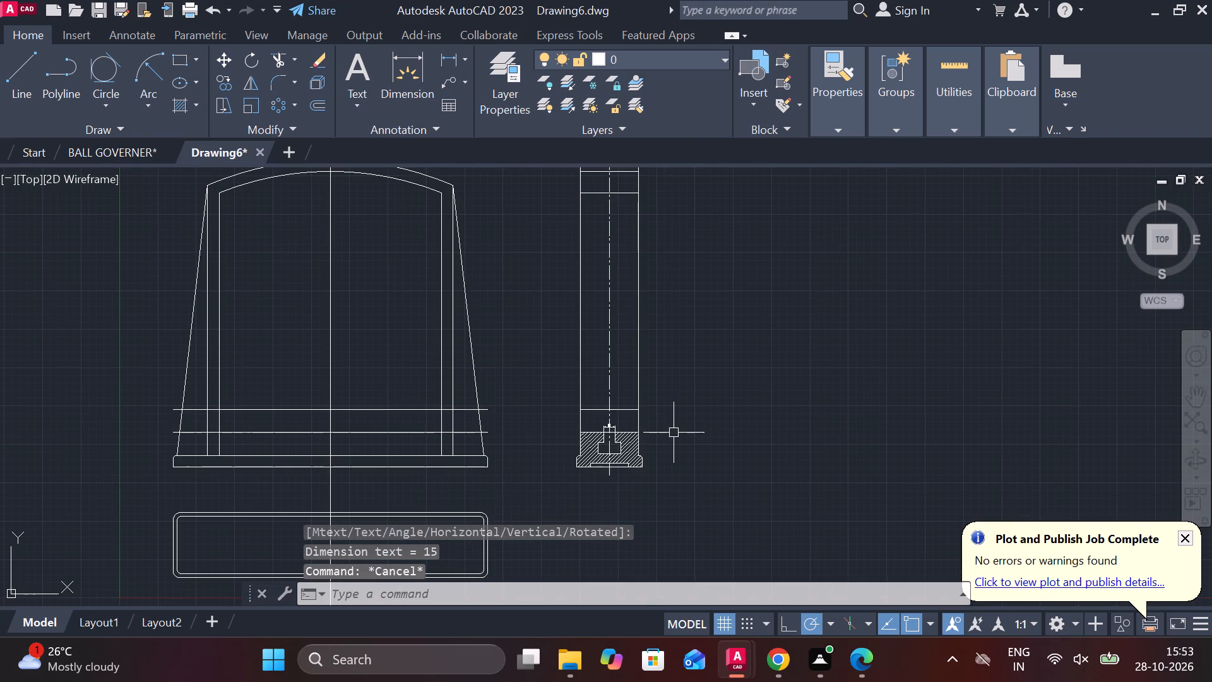
{"action": "type", "text": "D"}
{"action": "key", "text": "space"}
{"action": "left_click", "coordinate": [800, 282]}
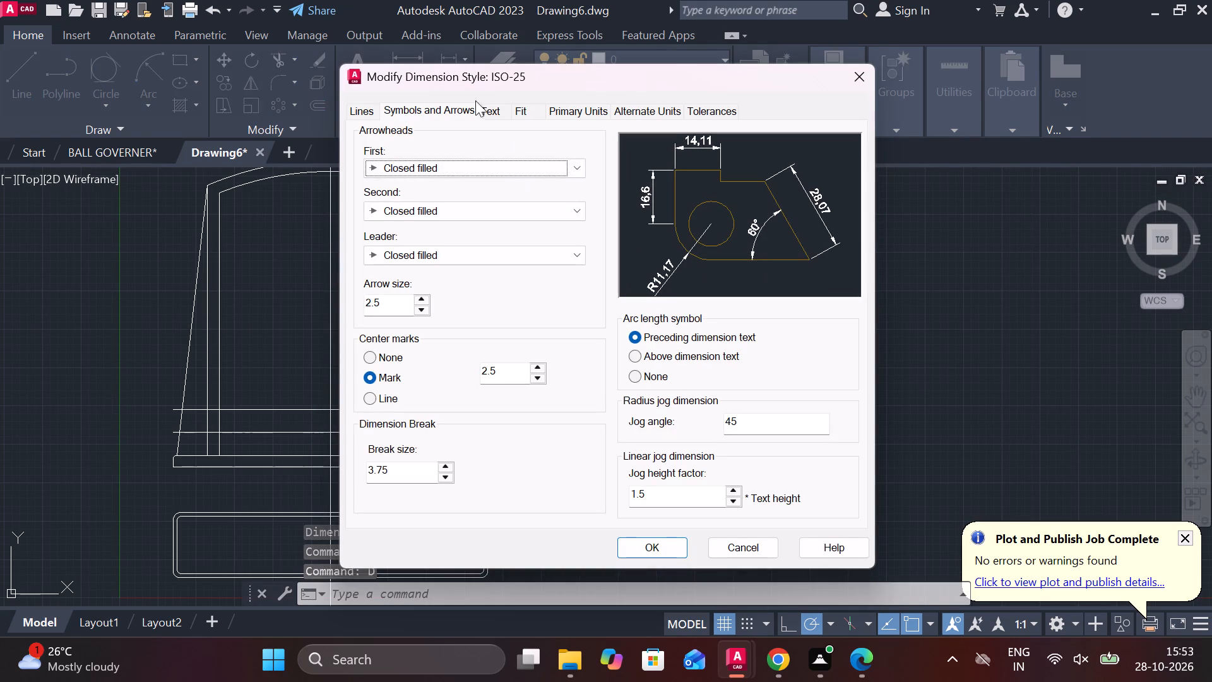
{"action": "left_click", "coordinate": [472, 104]}
{"action": "left_click", "coordinate": [398, 306]}
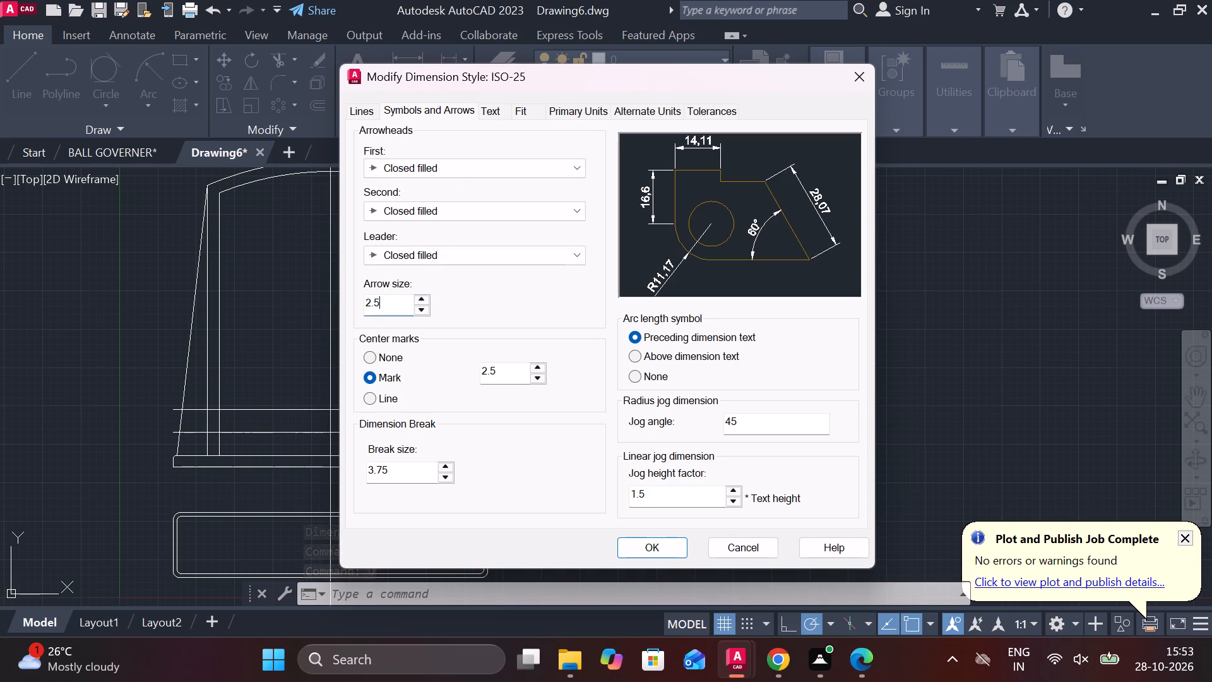
{"action": "left_click_drag", "start_coordinate": [398, 304], "coordinate": [220, 297]}
{"action": "key", "text": "4"}
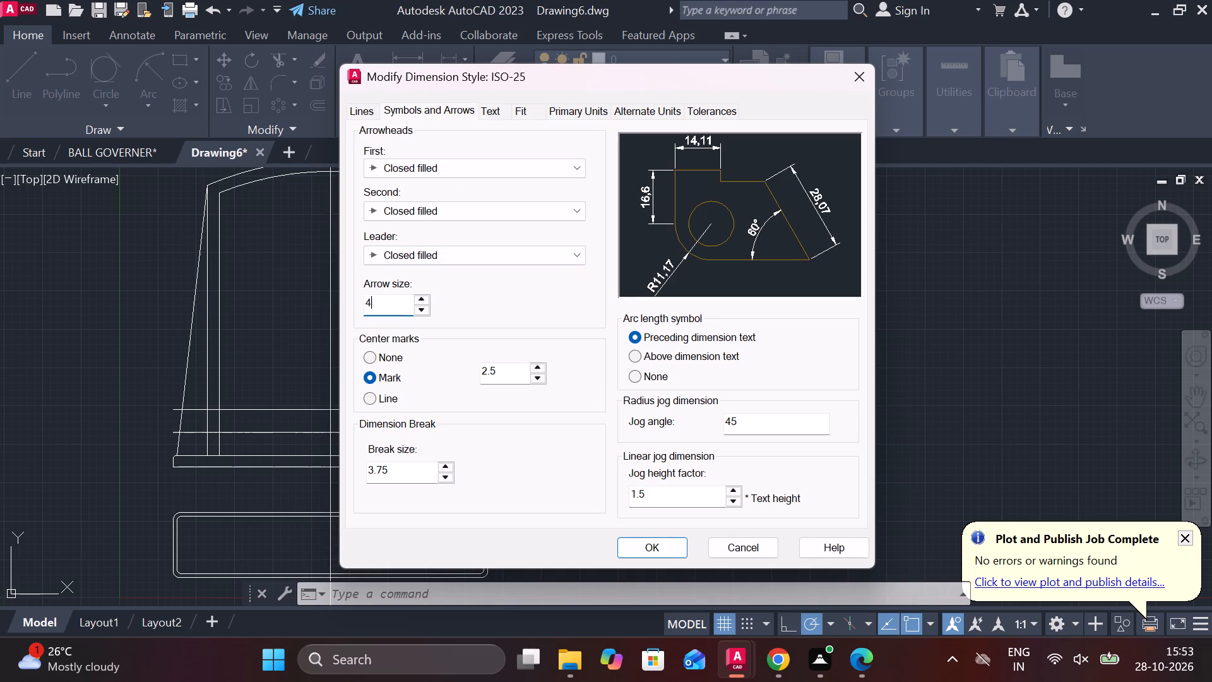
{"action": "left_click", "coordinate": [490, 116]}
{"action": "left_click_drag", "start_coordinate": [559, 244], "coordinate": [420, 242]}
{"action": "key", "text": "6"}
{"action": "left_click", "coordinate": [667, 545]}
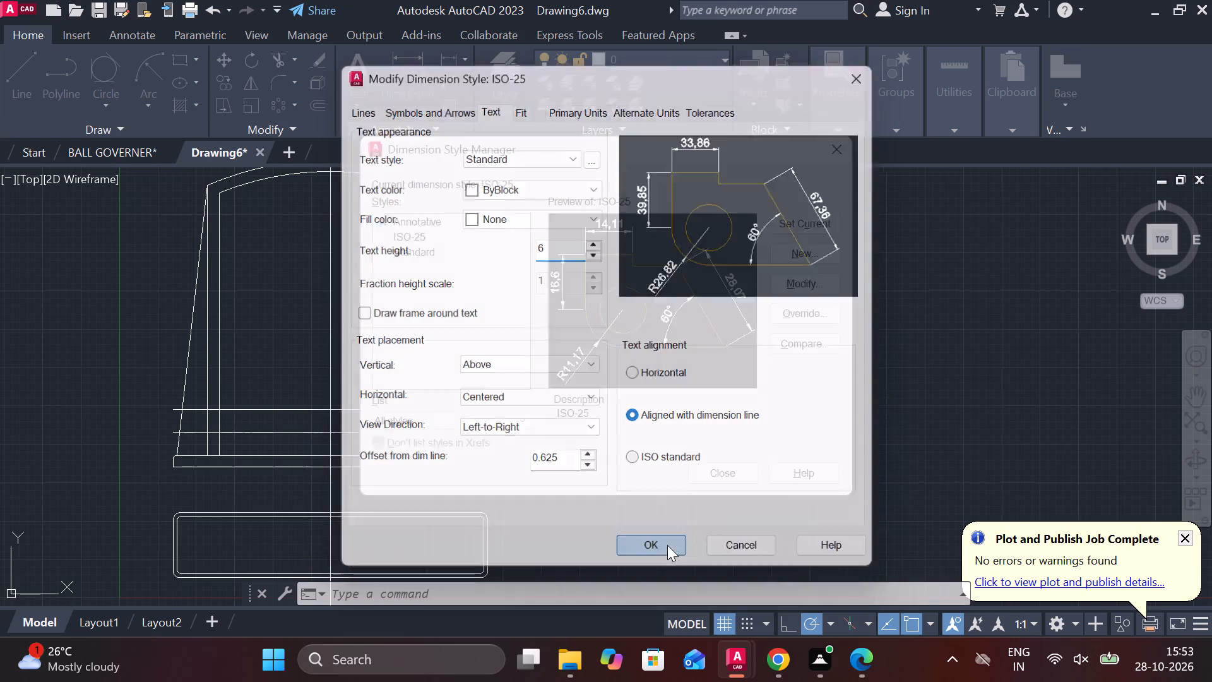
{"action": "left_click", "coordinate": [791, 224]}
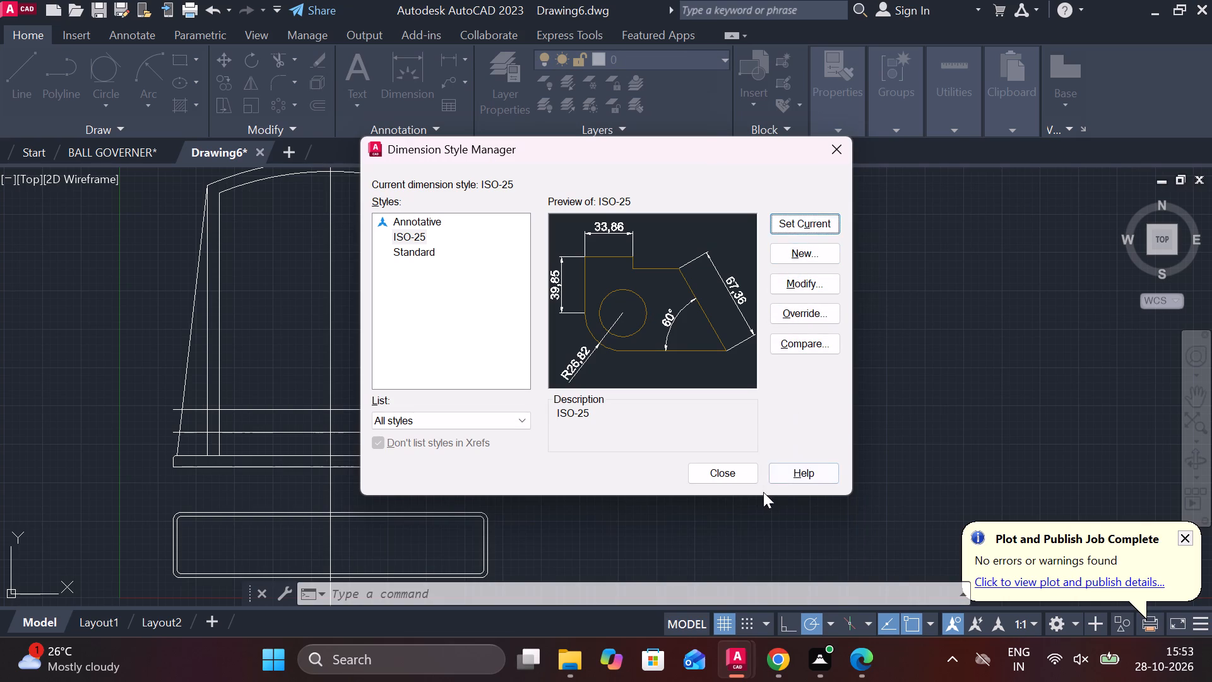
{"action": "left_click", "coordinate": [725, 472]}
Set the ISO-25 dimension style's text height to 10 and make the style current.
{"action": "scroll", "coordinate": [603, 445], "scroll_direction": "up", "scroll_amount": 2}
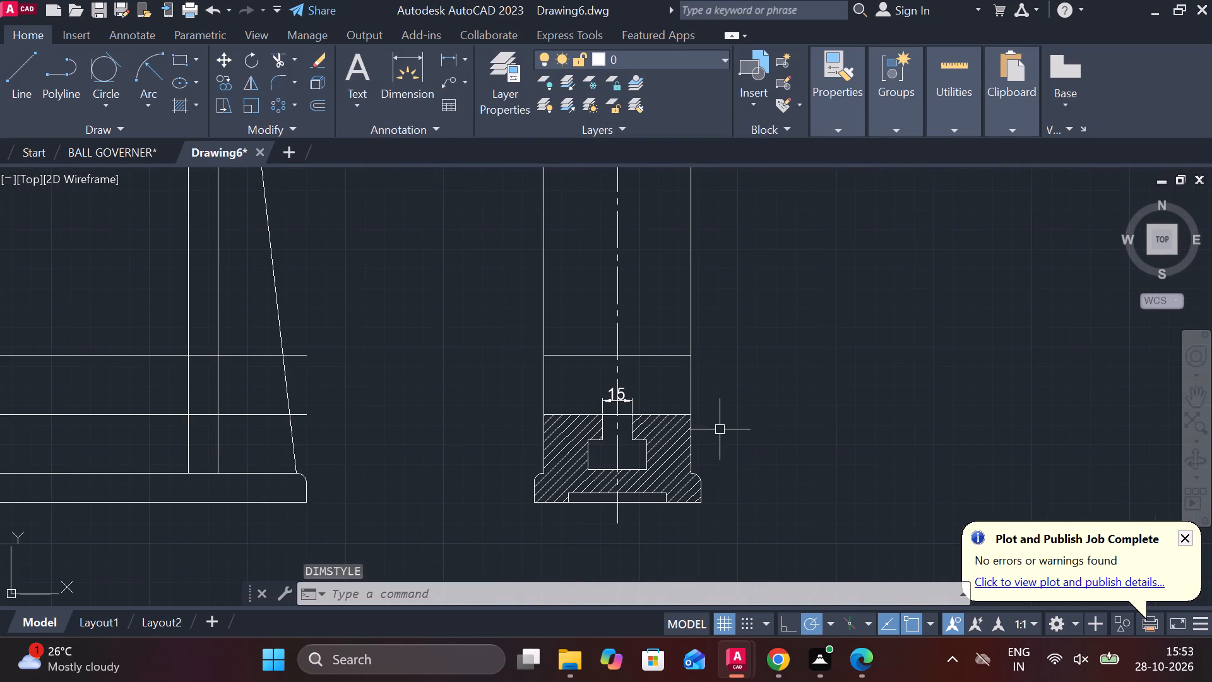
{"action": "scroll", "coordinate": [768, 430], "scroll_direction": "down", "scroll_amount": 2}
{"action": "middle_click_drag", "start_coordinate": [773, 439], "coordinate": [665, 445]}
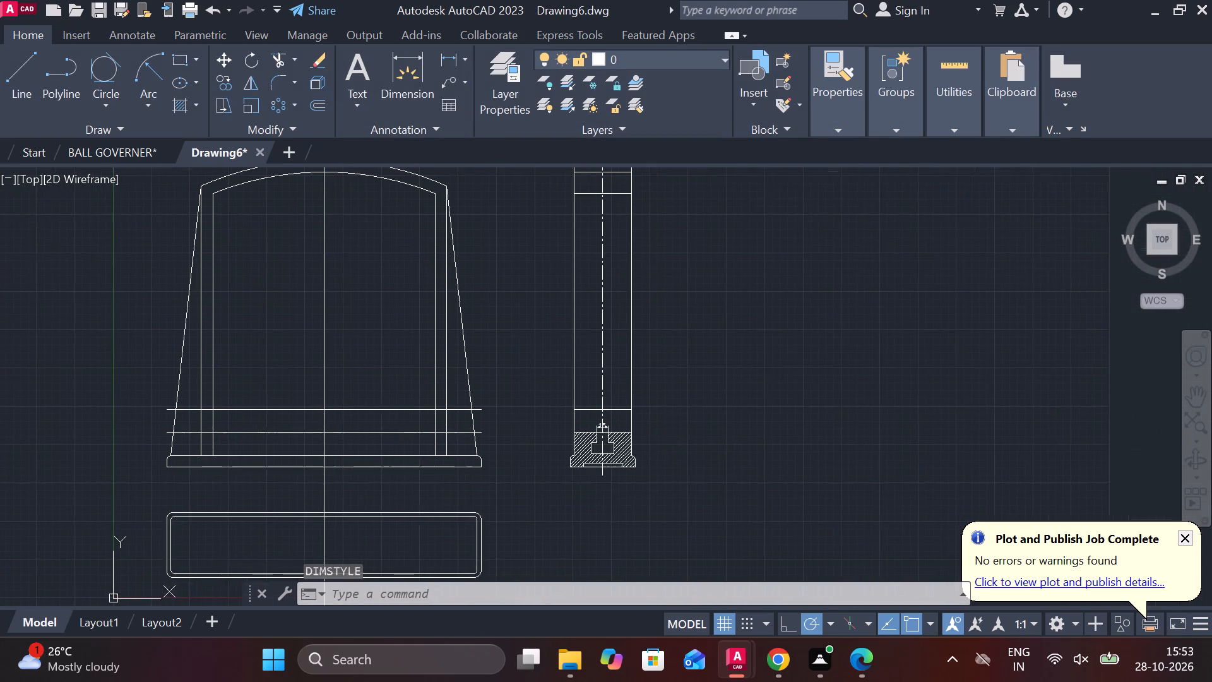
{"action": "scroll", "coordinate": [673, 448], "scroll_direction": "down", "scroll_amount": 1}
{"action": "middle_click_drag", "start_coordinate": [692, 448], "coordinate": [624, 431]}
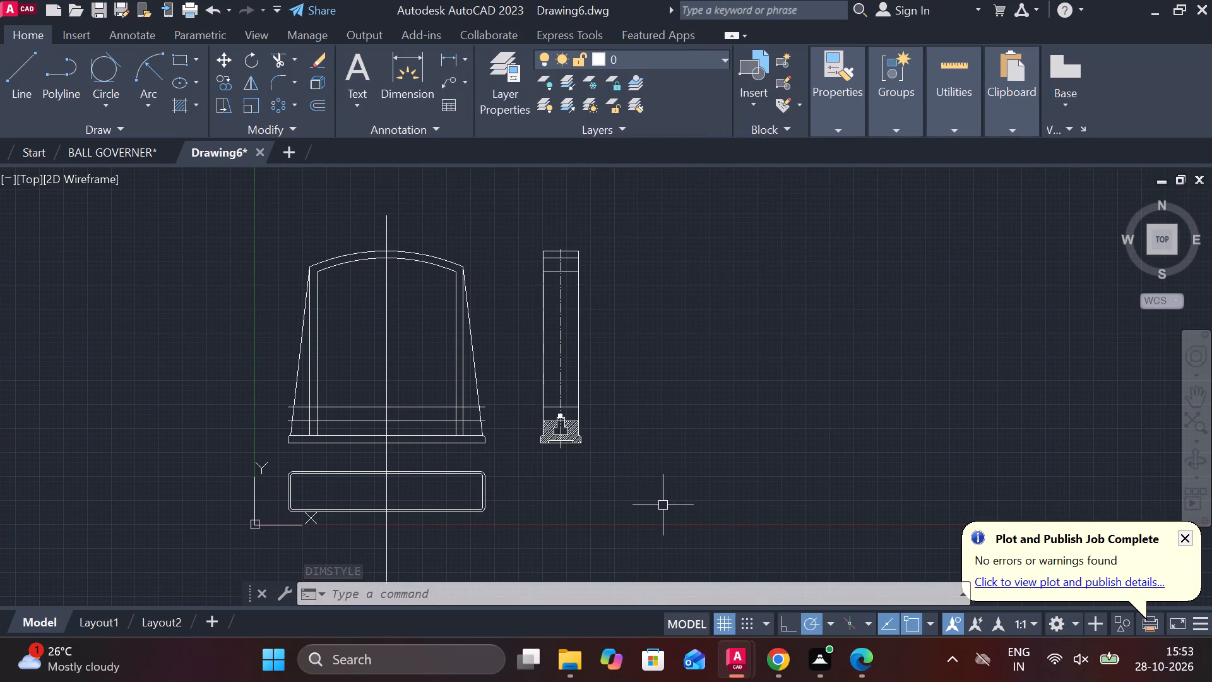
{"action": "type", "text": "D"}
{"action": "key", "text": "space"}
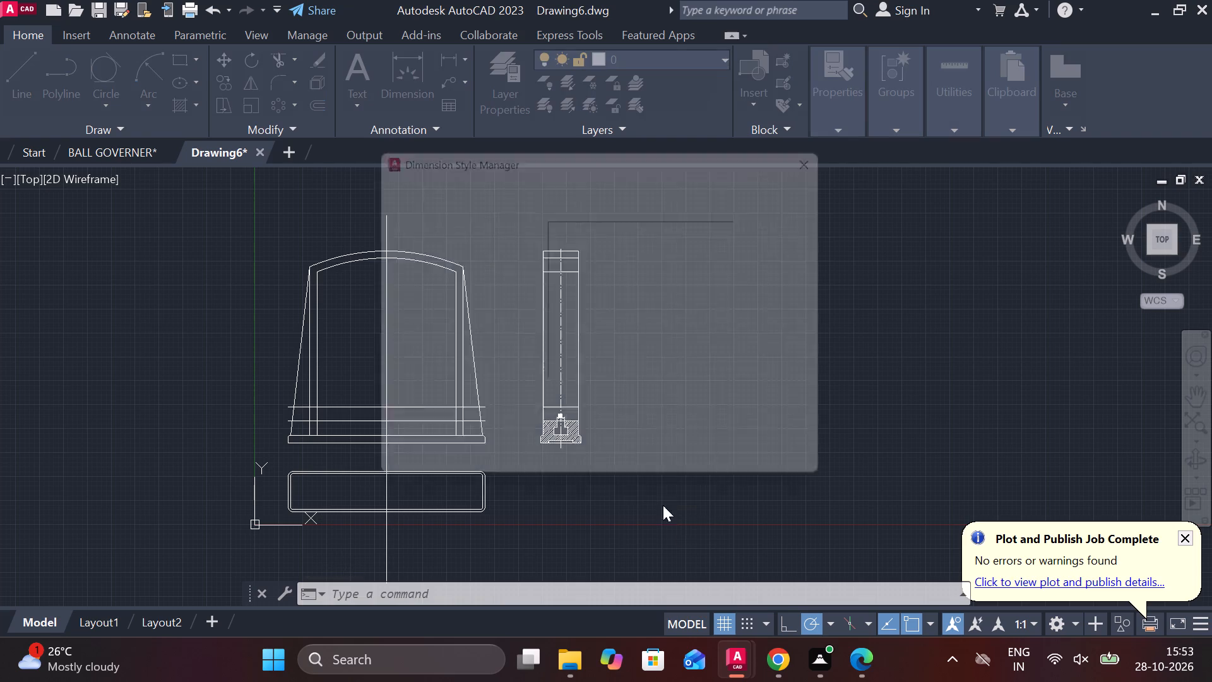
{"action": "left_click", "coordinate": [797, 288]}
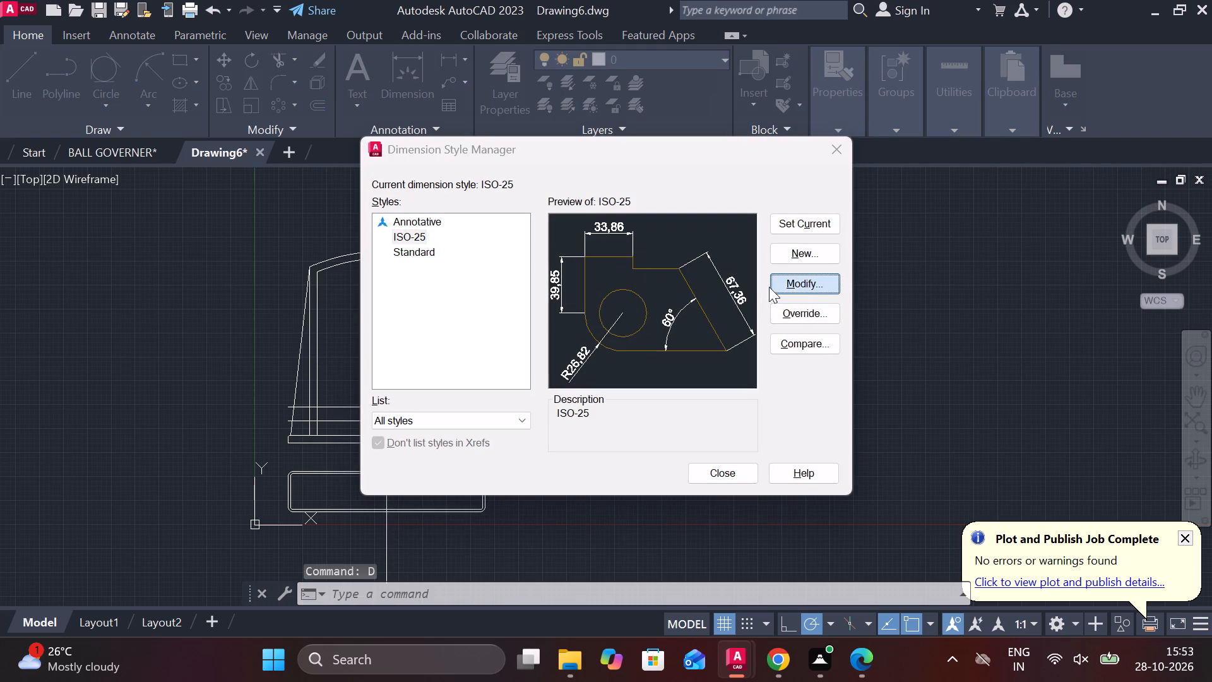
{"action": "left_click", "coordinate": [486, 109]}
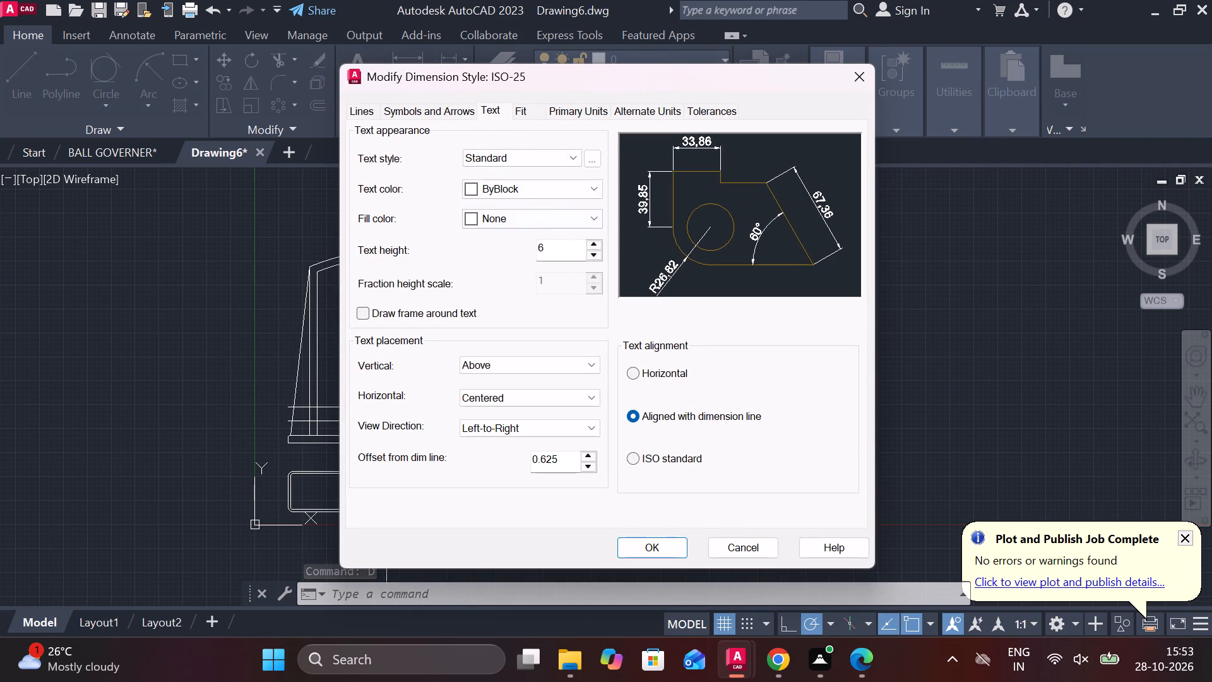
{"action": "left_click_drag", "start_coordinate": [557, 246], "coordinate": [497, 244]}
{"action": "type", "text": "10"}
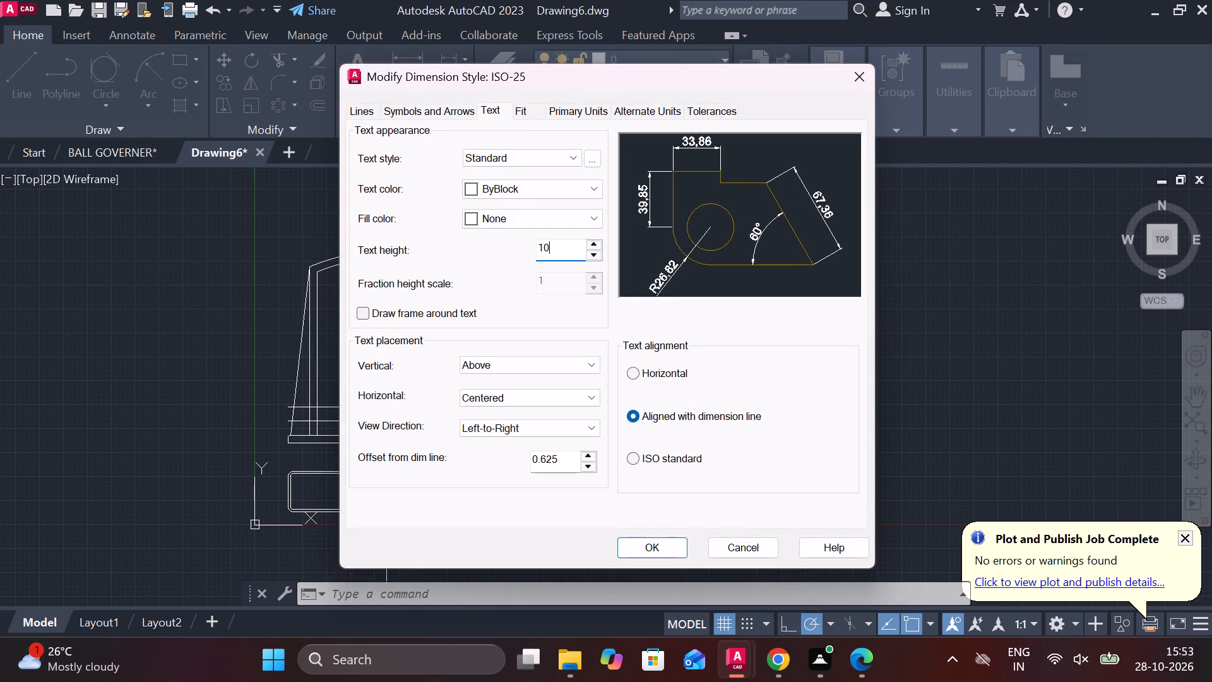
{"action": "key", "text": "Return"}
{"action": "left_click", "coordinate": [671, 542]}
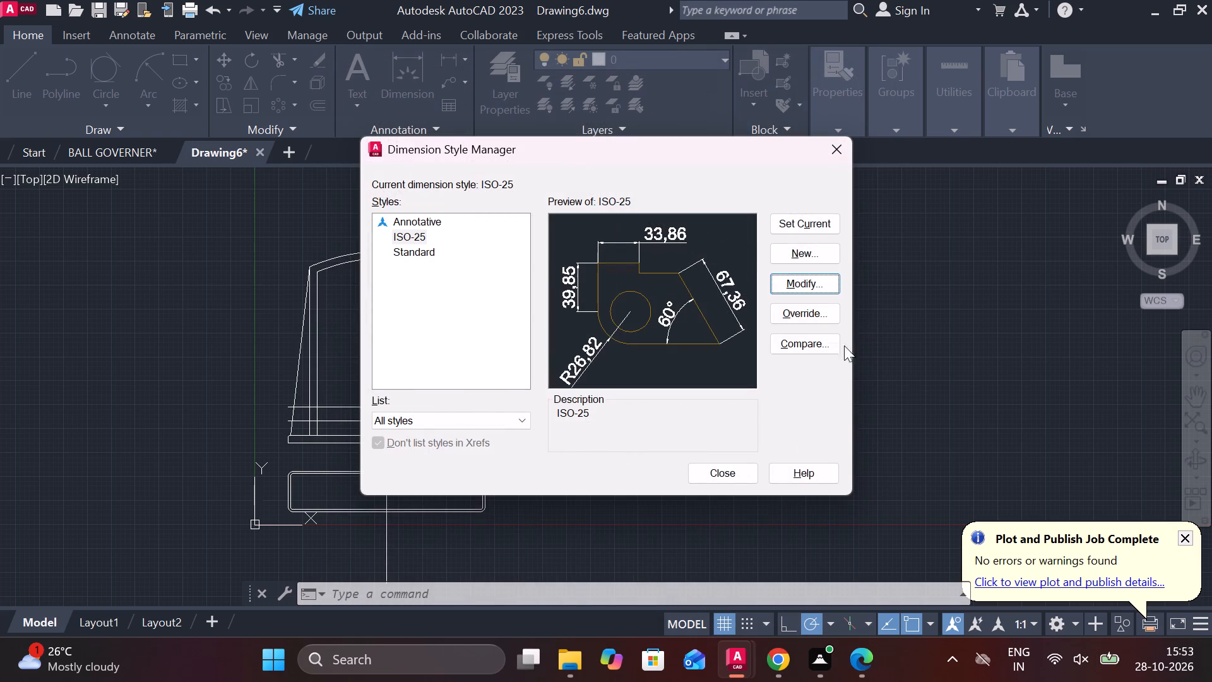
{"action": "left_click", "coordinate": [816, 215]}
{"action": "left_click", "coordinate": [749, 469]}
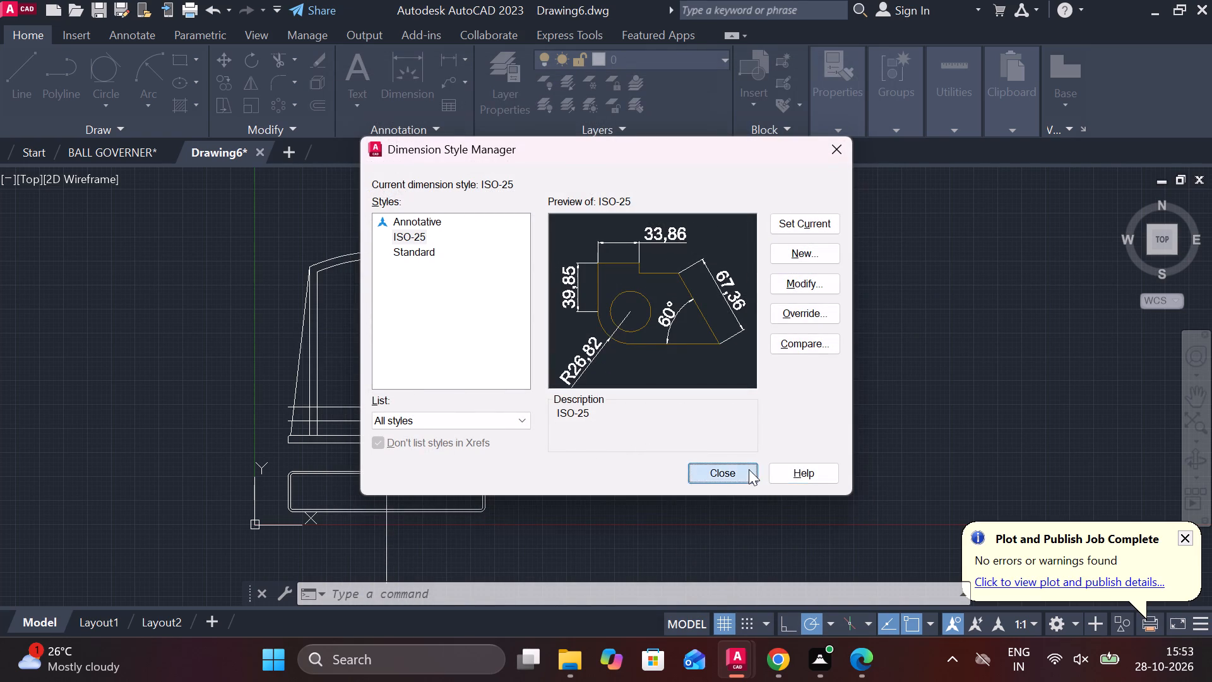
Add a linear dimension across the T-slot's wide lower part, placing it inside the slot near its bottom edge.
{"action": "scroll", "coordinate": [509, 412], "scroll_direction": "up", "scroll_amount": 2}
{"action": "middle_click_drag", "start_coordinate": [545, 438], "coordinate": [477, 409]}
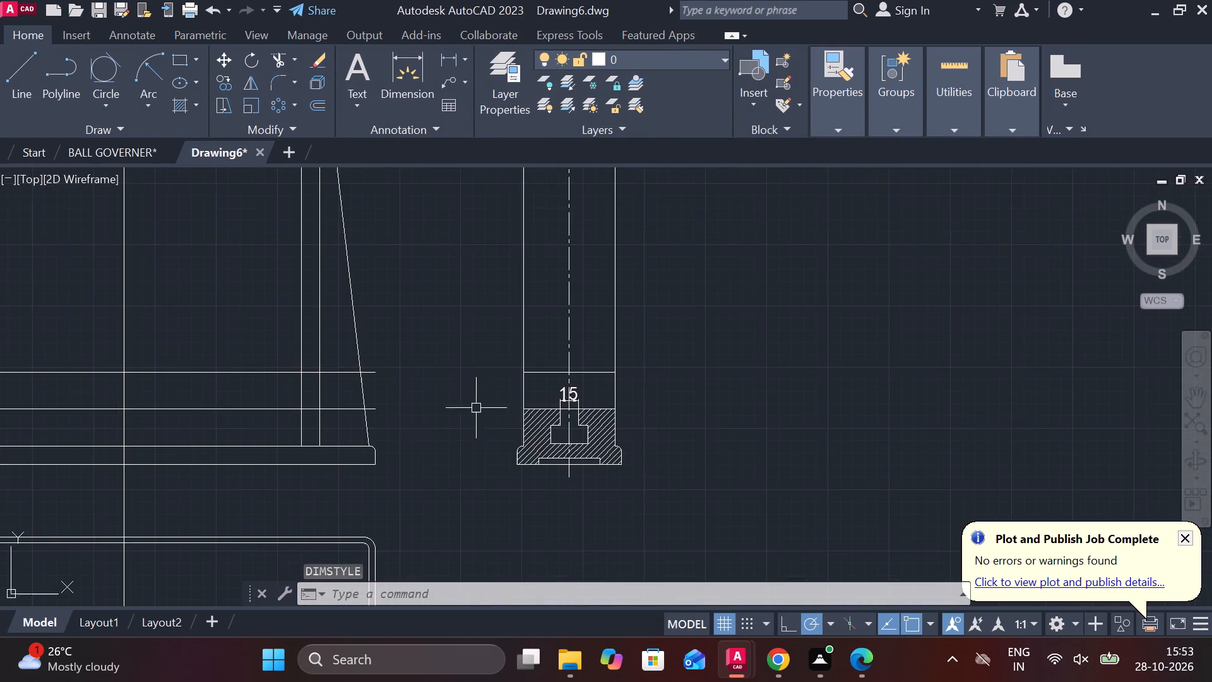
{"action": "scroll", "coordinate": [528, 407], "scroll_direction": "up", "scroll_amount": 1}
{"action": "left_click", "coordinate": [456, 52]}
{"action": "scroll", "coordinate": [567, 455], "scroll_direction": "up", "scroll_amount": 2}
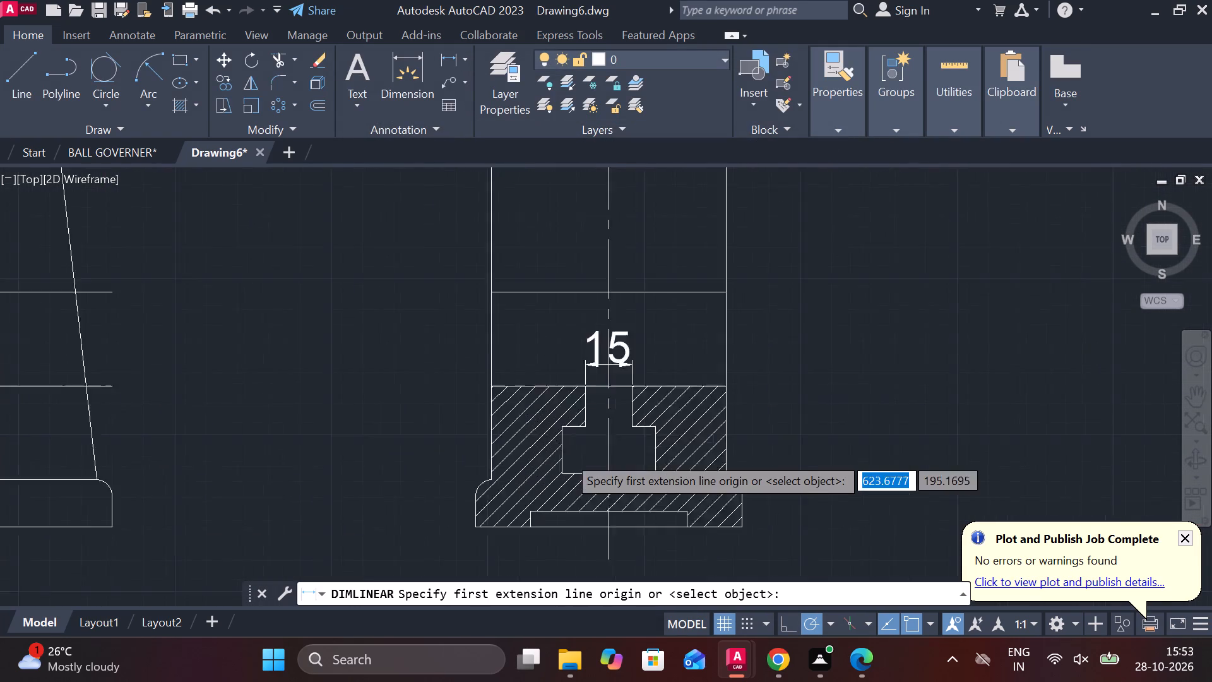
{"action": "scroll", "coordinate": [567, 455], "scroll_direction": "up", "scroll_amount": 1}
{"action": "left_click", "coordinate": [557, 440]}
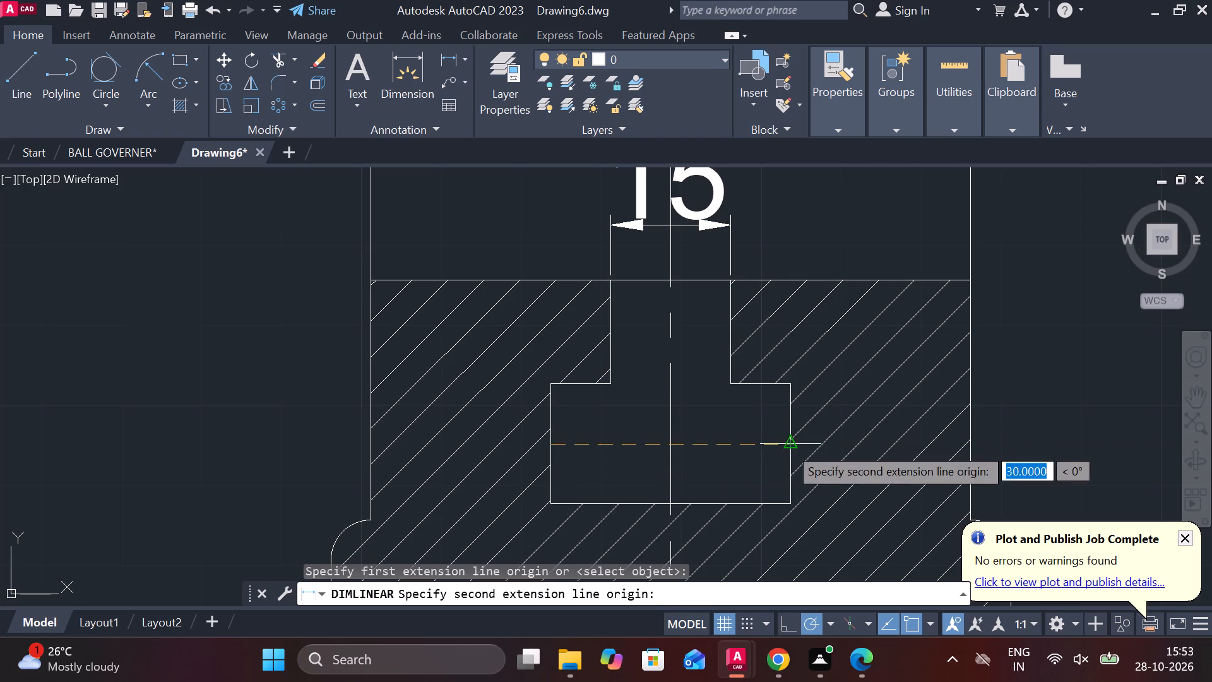
{"action": "left_click", "coordinate": [788, 446]}
{"action": "left_click", "coordinate": [744, 471]}
{"action": "scroll", "coordinate": [746, 469], "scroll_direction": "down", "scroll_amount": 2}
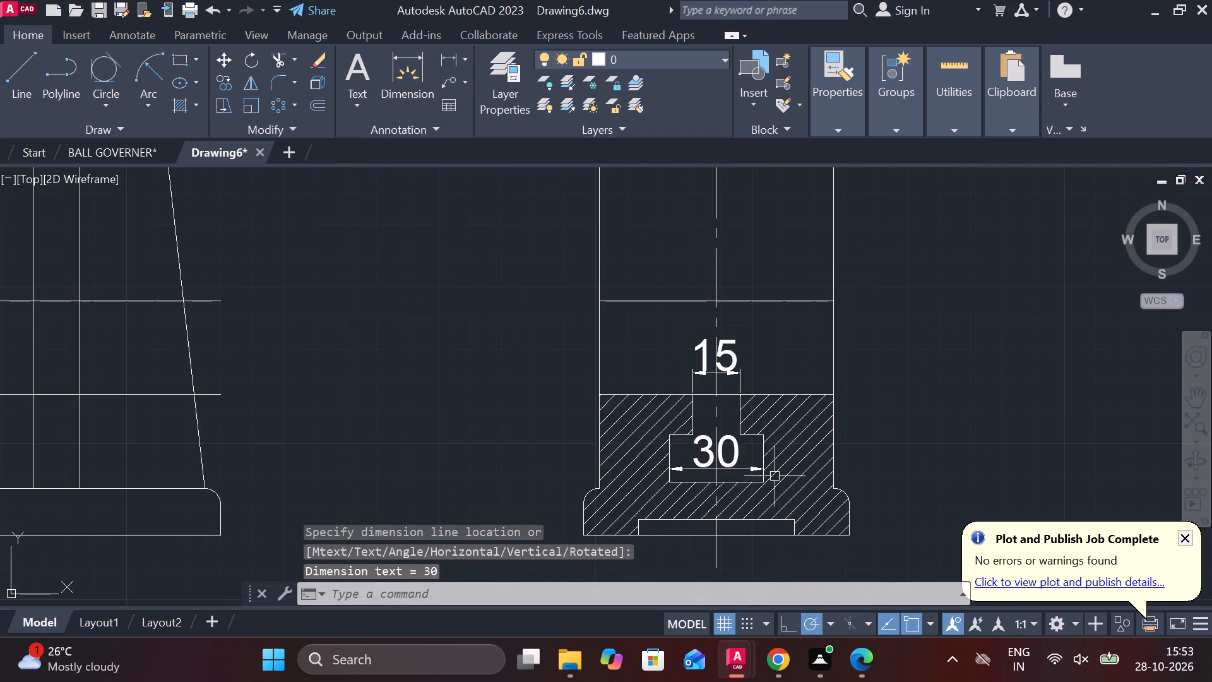
Dimension the side view's width between its two upright edges, placing the dimension at about mid-height inside the outline.
{"action": "scroll", "coordinate": [775, 470], "scroll_direction": "down", "scroll_amount": 2}
{"action": "middle_click_drag", "start_coordinate": [831, 468], "coordinate": [712, 431]}
{"action": "scroll", "coordinate": [712, 424], "scroll_direction": "down", "scroll_amount": 2}
{"action": "middle_click", "coordinate": [733, 422]}
{"action": "scroll", "coordinate": [731, 421], "scroll_direction": "up", "scroll_amount": 1}
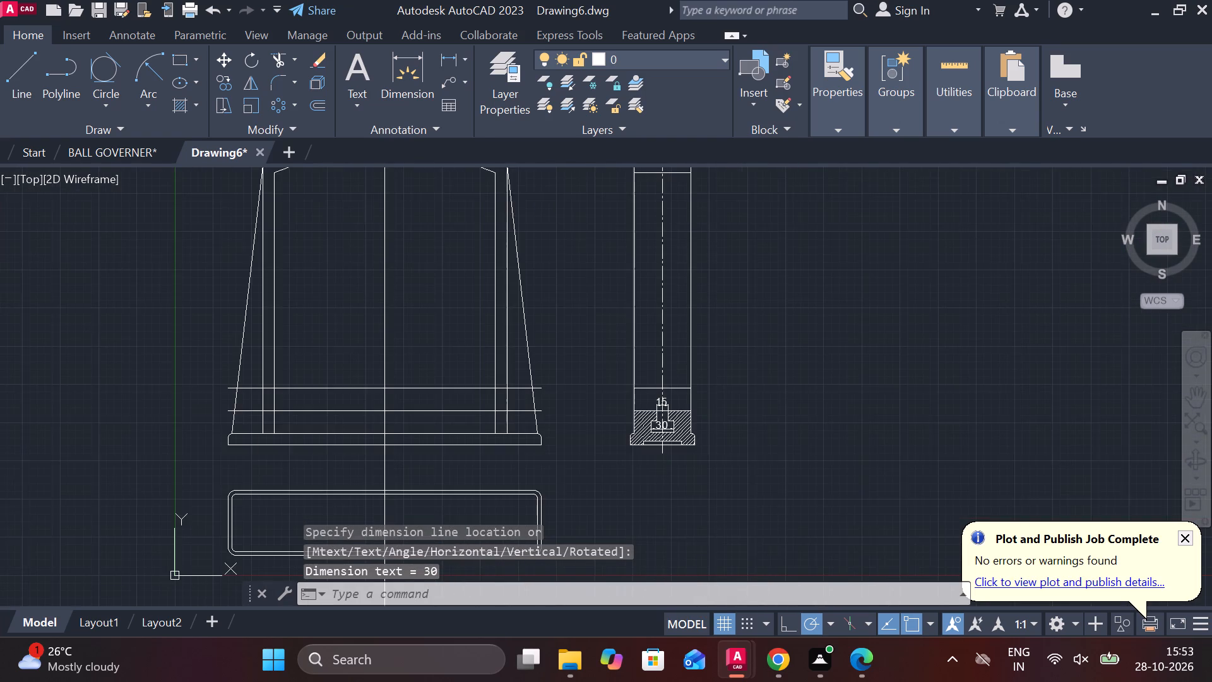
{"action": "middle_click_drag", "start_coordinate": [731, 421], "coordinate": [712, 496]}
{"action": "middle_click_drag", "start_coordinate": [709, 491], "coordinate": [662, 473]}
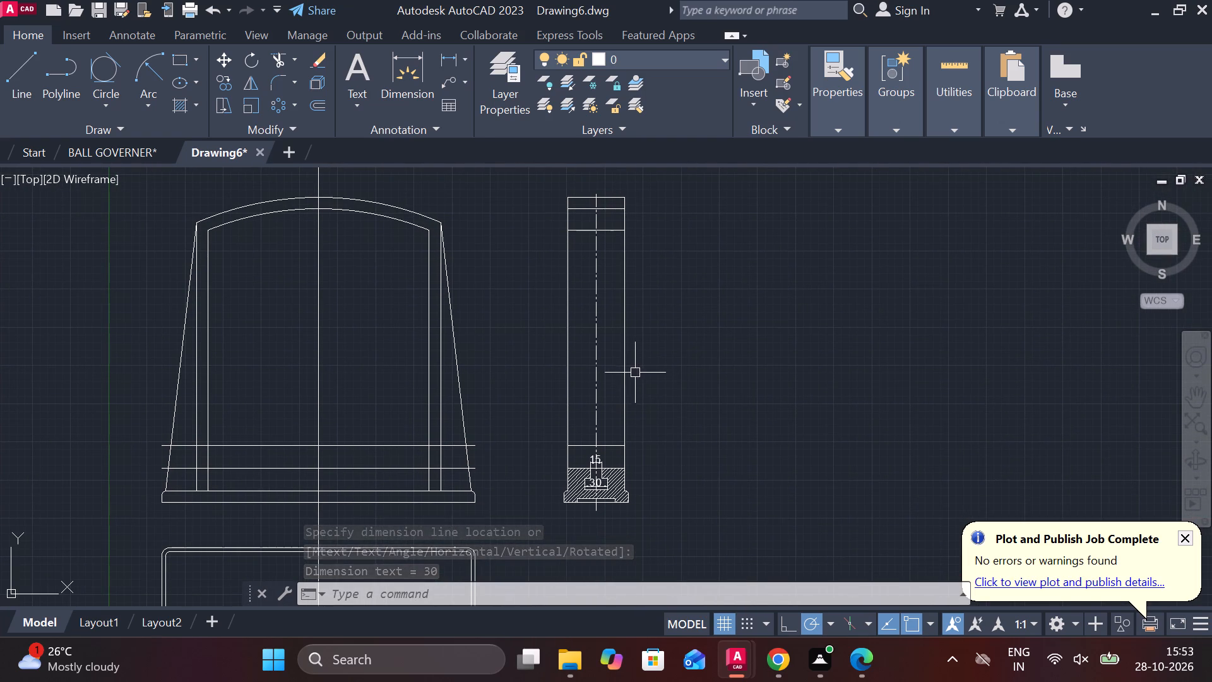
{"action": "key", "text": "space"}
{"action": "left_click", "coordinate": [567, 364]}
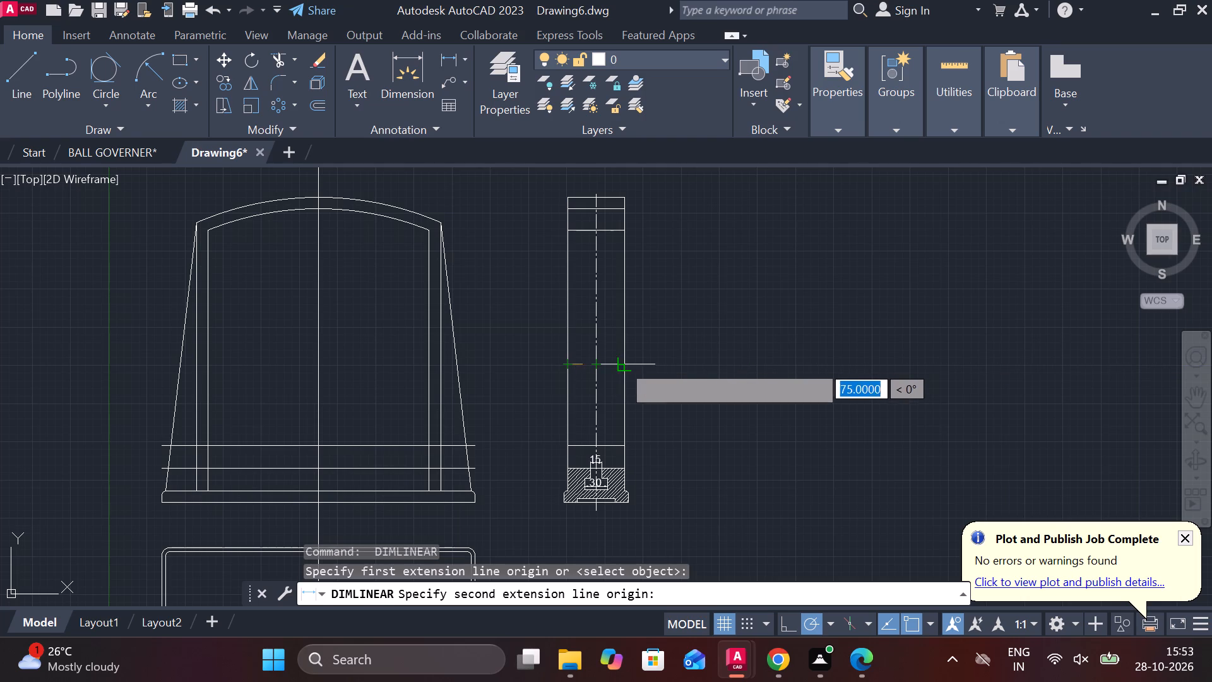
{"action": "left_click", "coordinate": [624, 366]}
{"action": "left_click", "coordinate": [614, 362]}
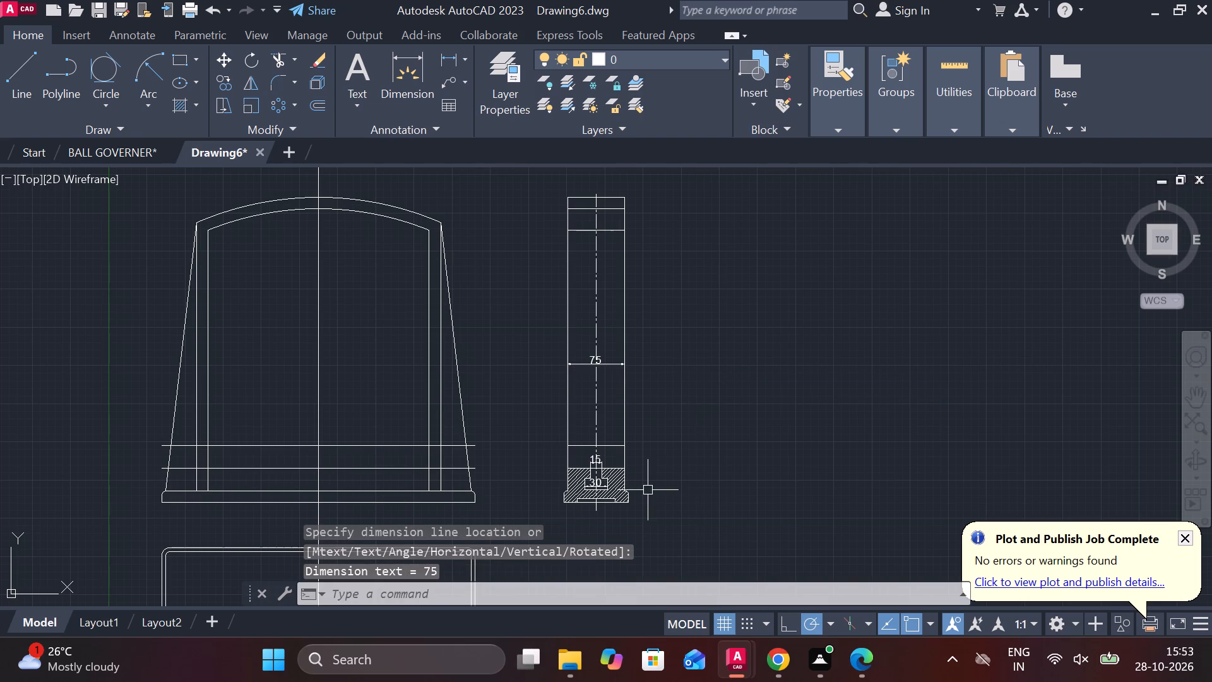
Dimension the vertical distance from the horizontal line above the base to the hatched section's top edge, placed left of the side view.
{"action": "scroll", "coordinate": [641, 489], "scroll_direction": "up", "scroll_amount": 2}
{"action": "middle_click_drag", "start_coordinate": [641, 486], "coordinate": [711, 370]}
{"action": "scroll", "coordinate": [565, 393], "scroll_direction": "up", "scroll_amount": 1}
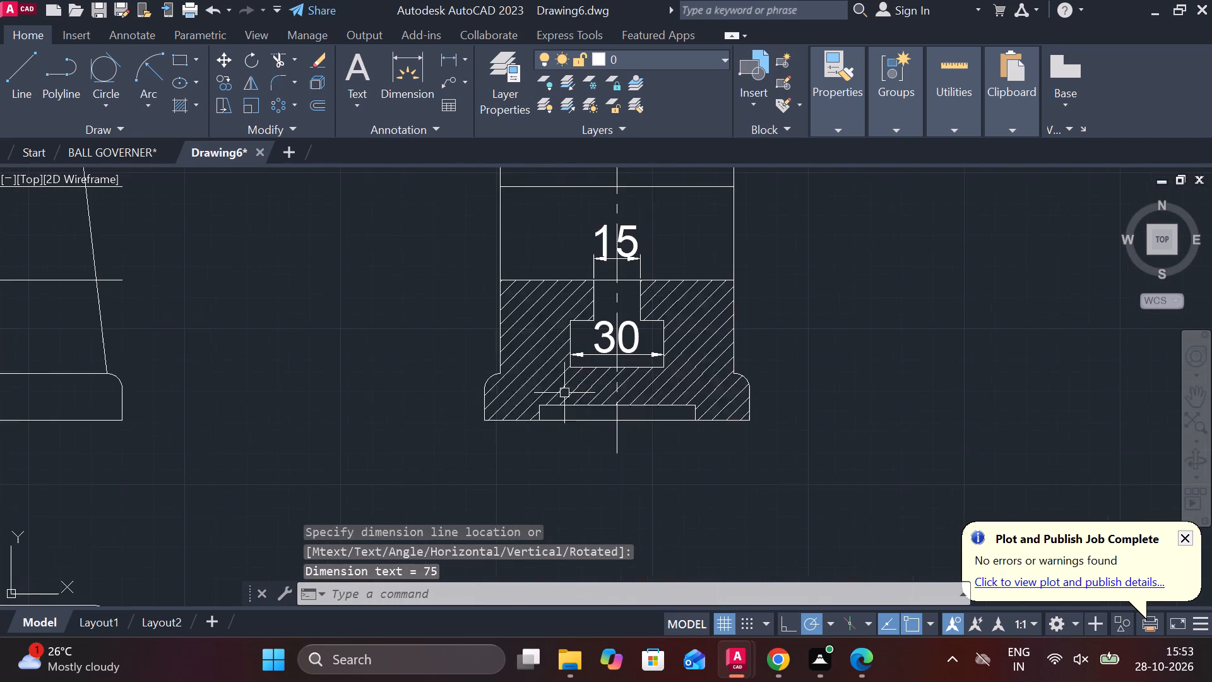
{"action": "key", "text": "space"}
{"action": "left_click", "coordinate": [497, 190]}
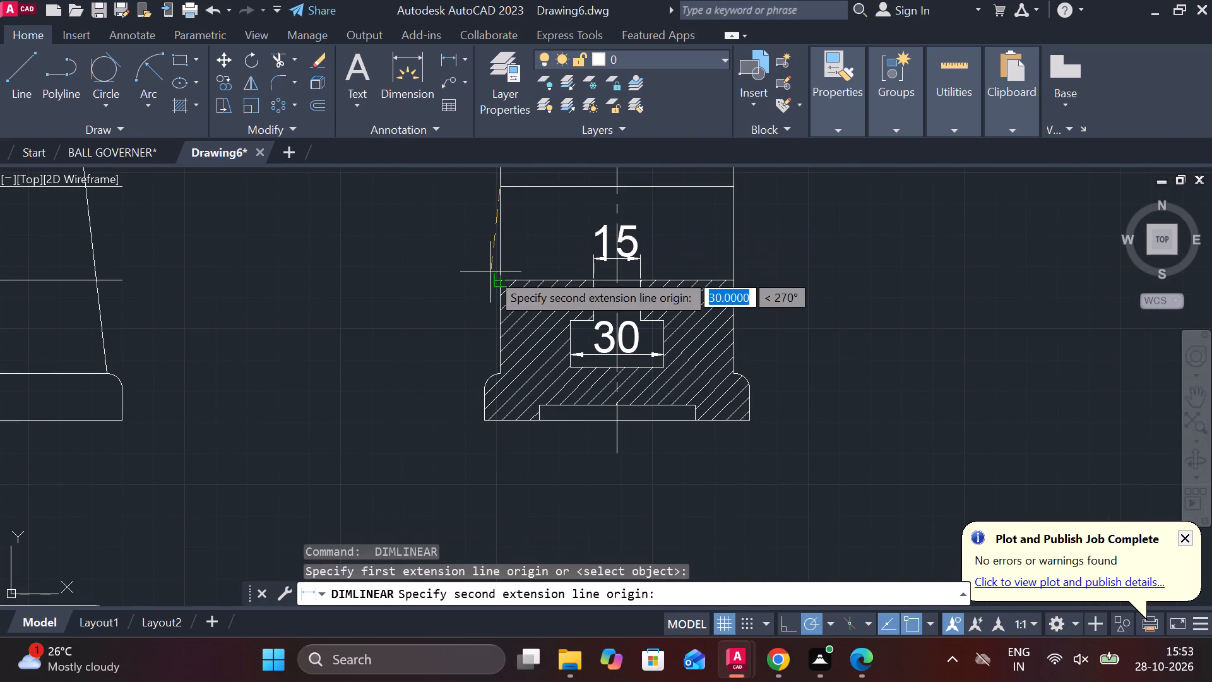
{"action": "left_click", "coordinate": [501, 280]}
{"action": "left_click", "coordinate": [444, 250]}
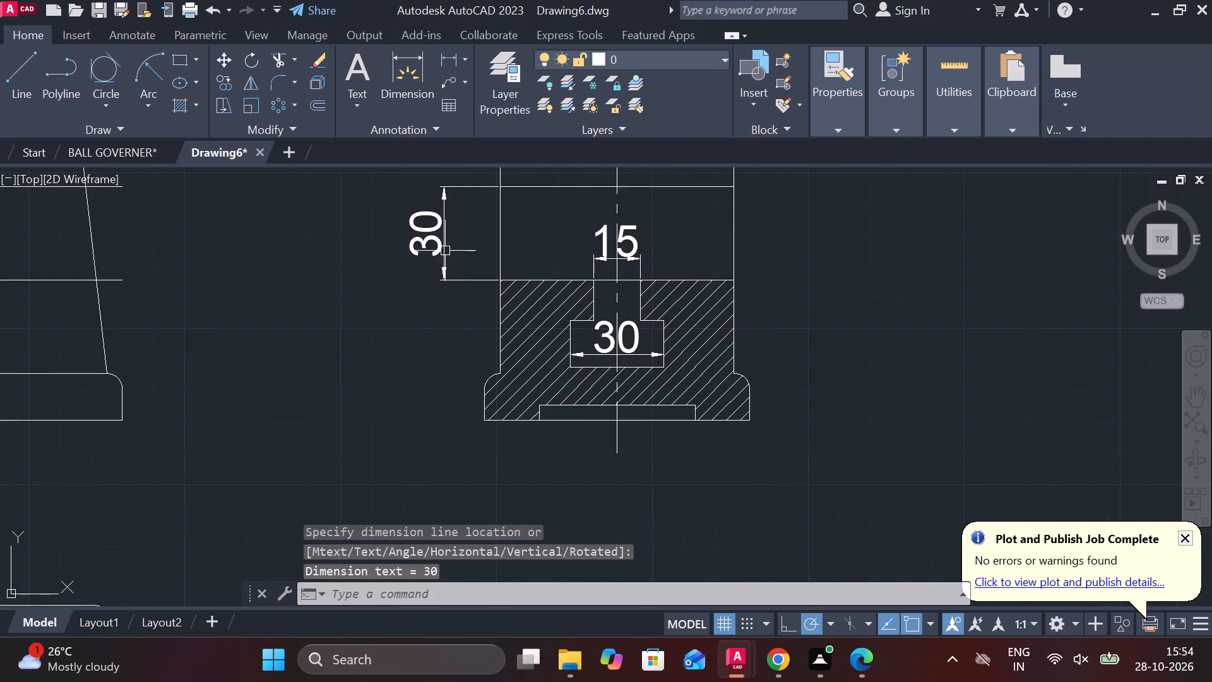
Dimension the hatched base's full height from top edge to bottom, in line below the vertical dimension left of the side view.
{"action": "key", "text": "space"}
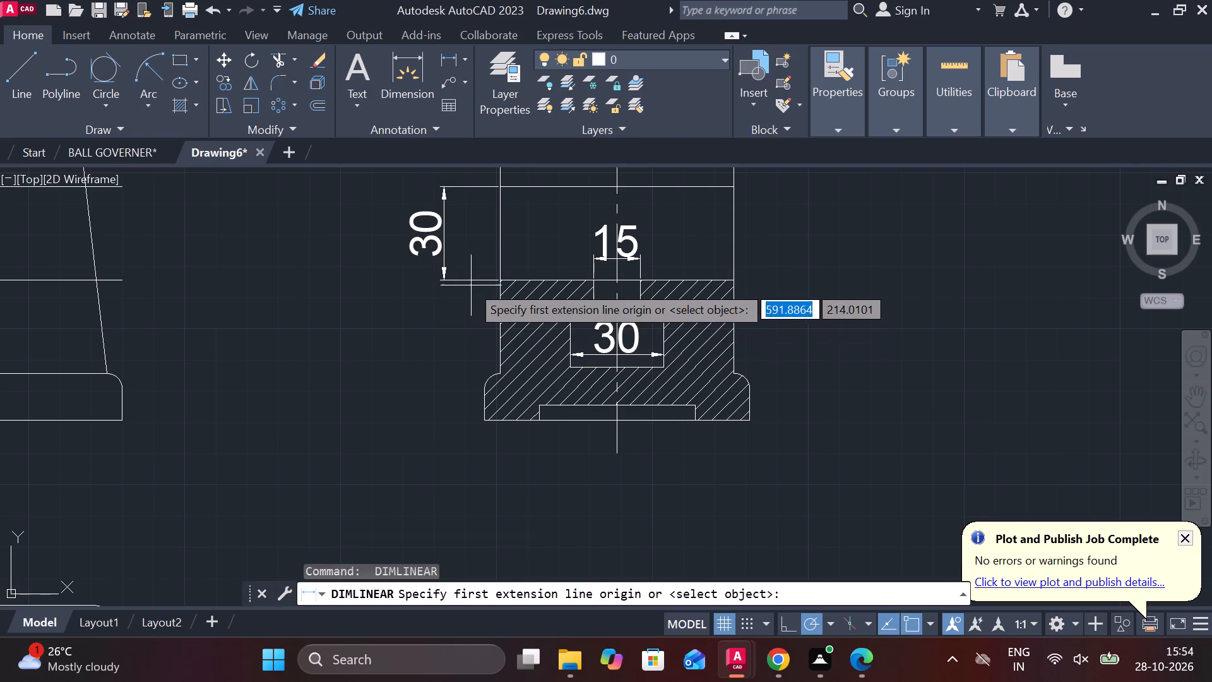
{"action": "left_click", "coordinate": [470, 282]}
{"action": "left_click", "coordinate": [490, 419]}
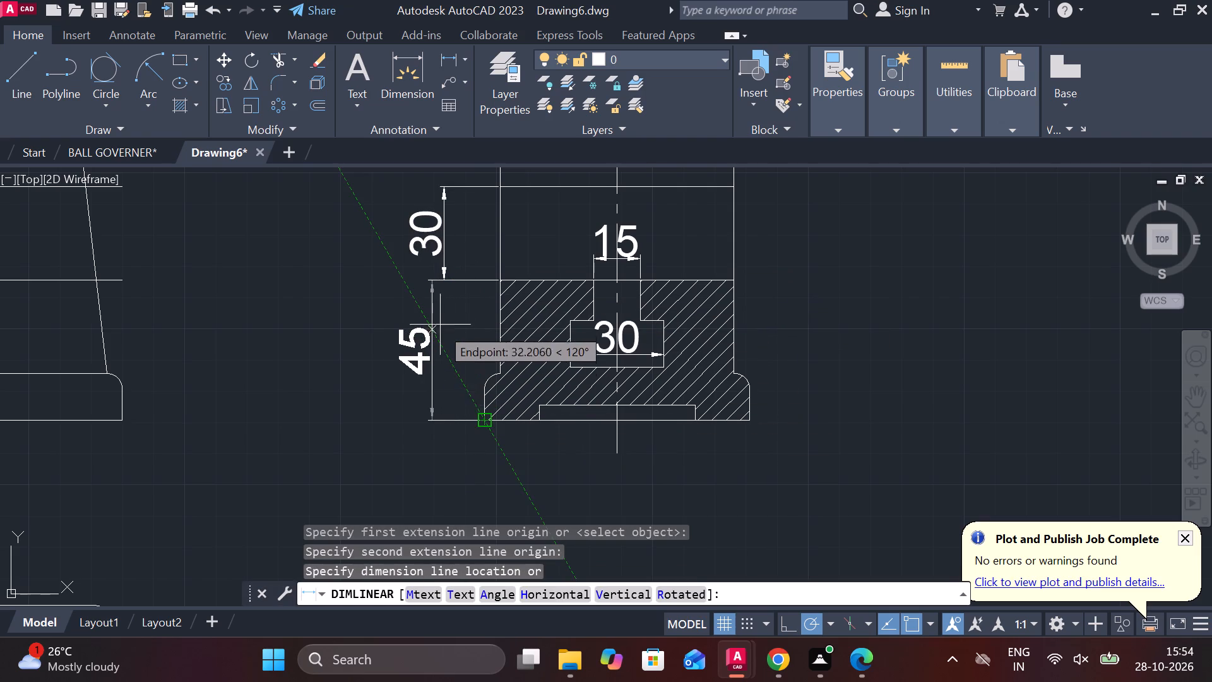
{"action": "left_click", "coordinate": [441, 284]}
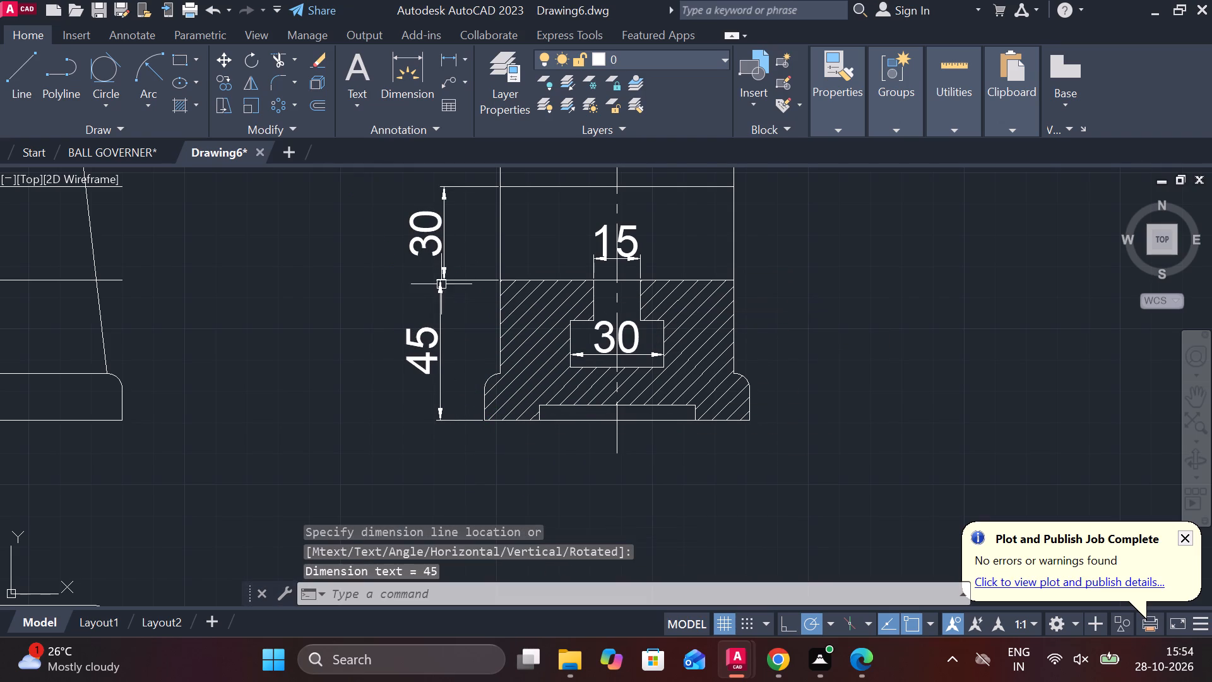
Add a vertical dimension for the depth of the T-slot's narrow neck, placing it just right of the side view's outline.
{"action": "key", "text": "space"}
{"action": "left_click", "coordinate": [662, 278]}
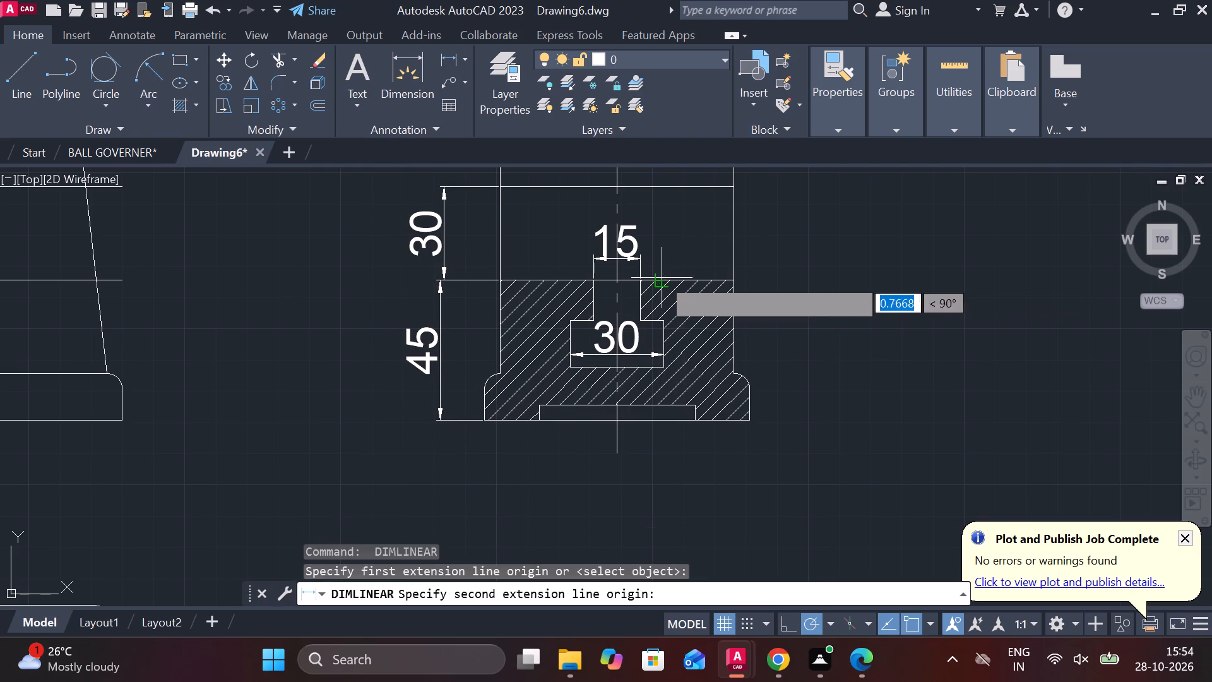
{"action": "left_click", "coordinate": [666, 314]}
{"action": "left_click", "coordinate": [787, 308]}
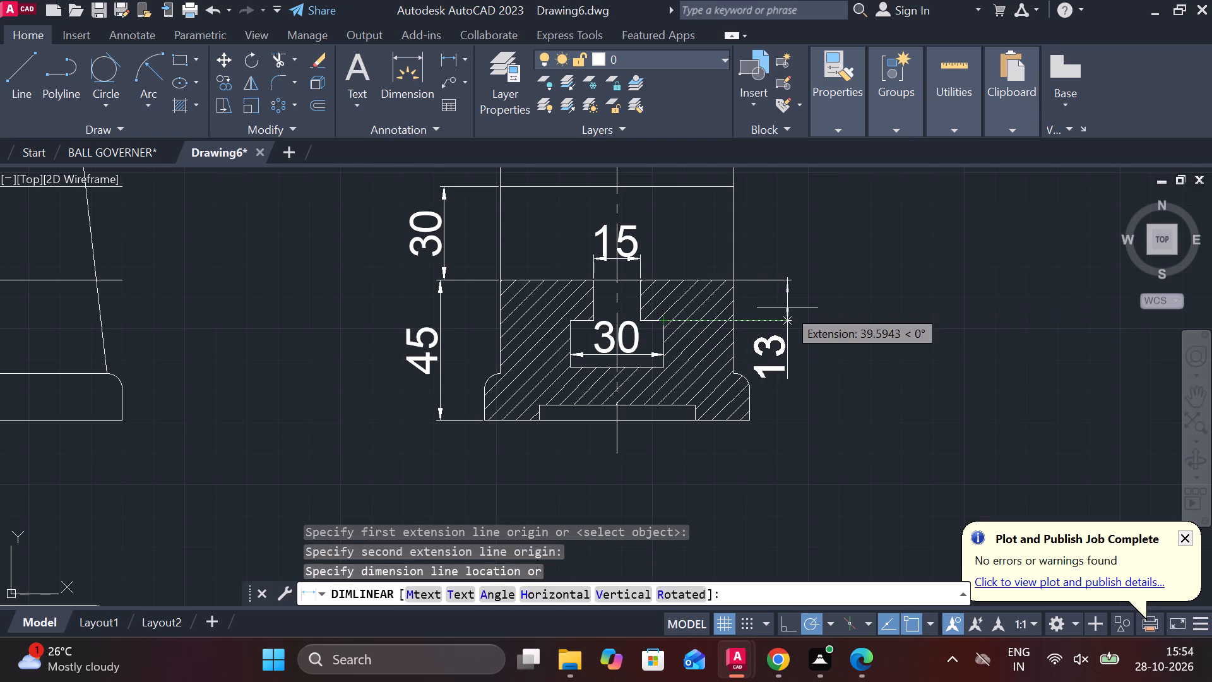
Move the neck-depth dimension's text above the hatched section's top edge, clear of the space beside the slot.
{"action": "left_click", "coordinate": [778, 350]}
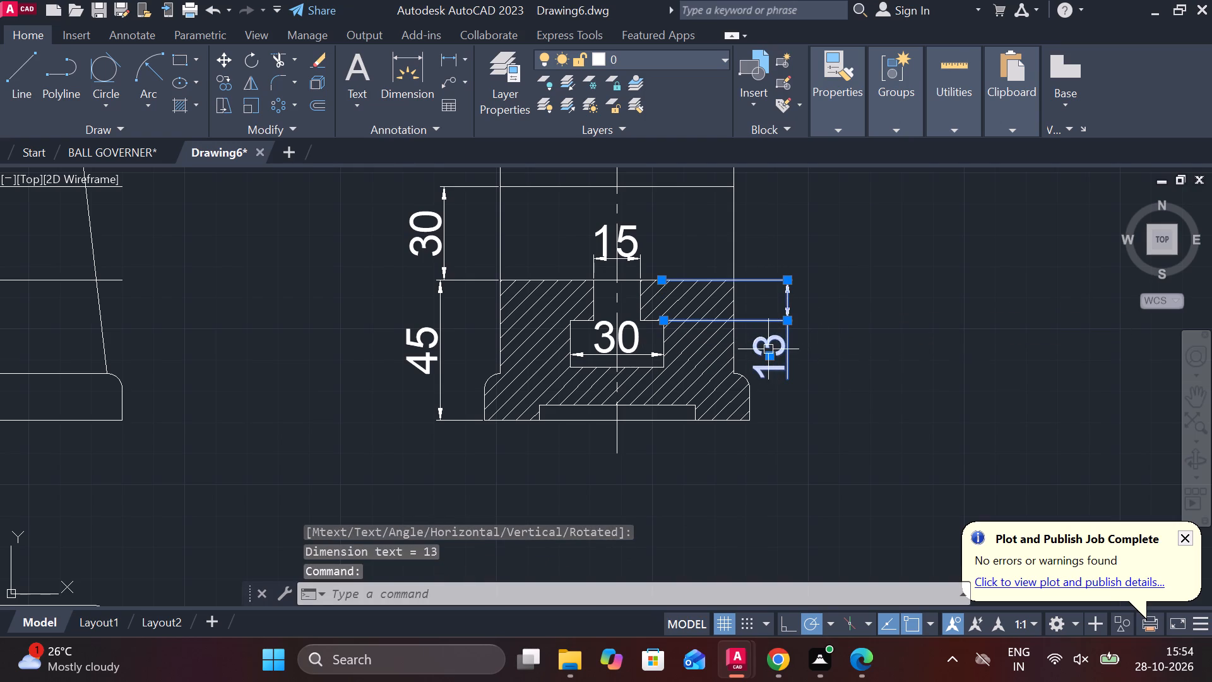
{"action": "left_click", "coordinate": [768, 352]}
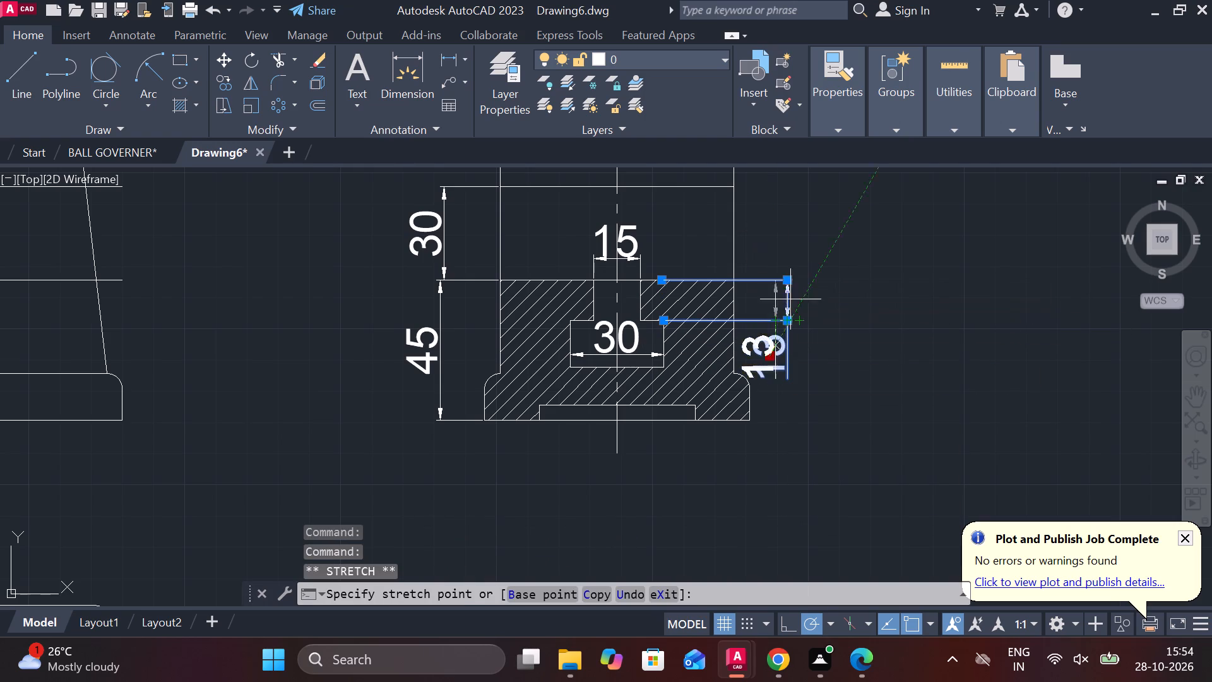
{"action": "left_click", "coordinate": [775, 249]}
{"action": "key", "text": "Escape"}
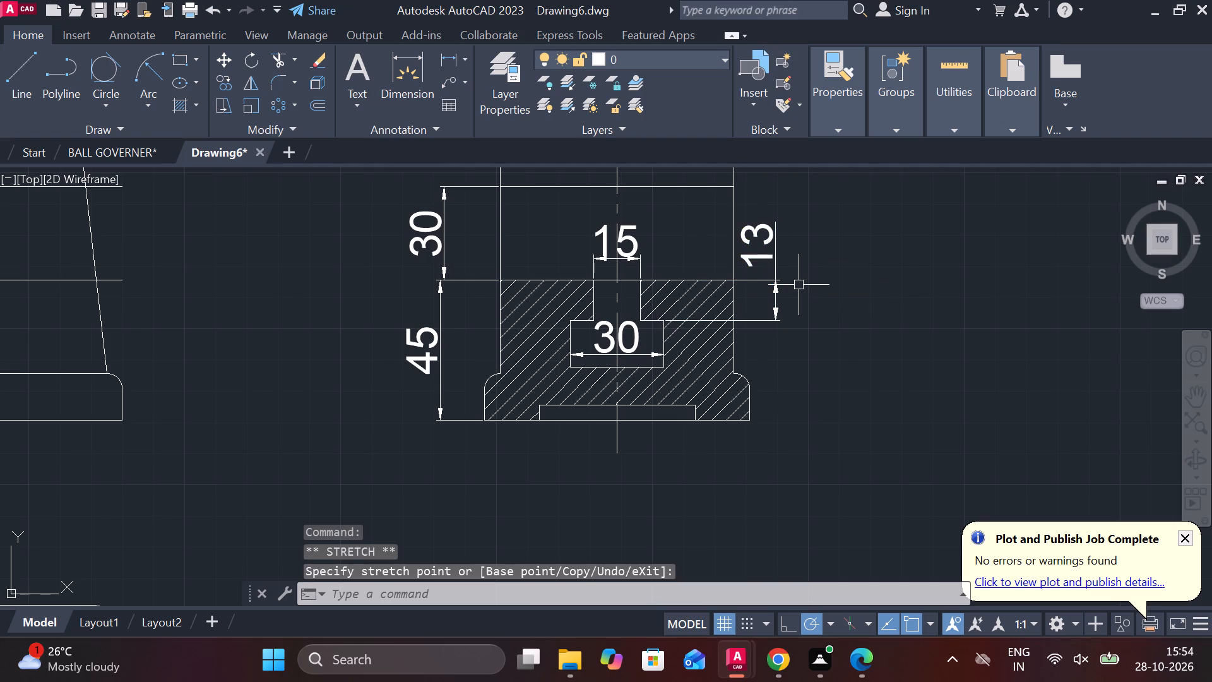
Dimension the height of the T-slot's wide lower part, in line below the neck-depth dimension right of the side view.
{"action": "key", "text": "space"}
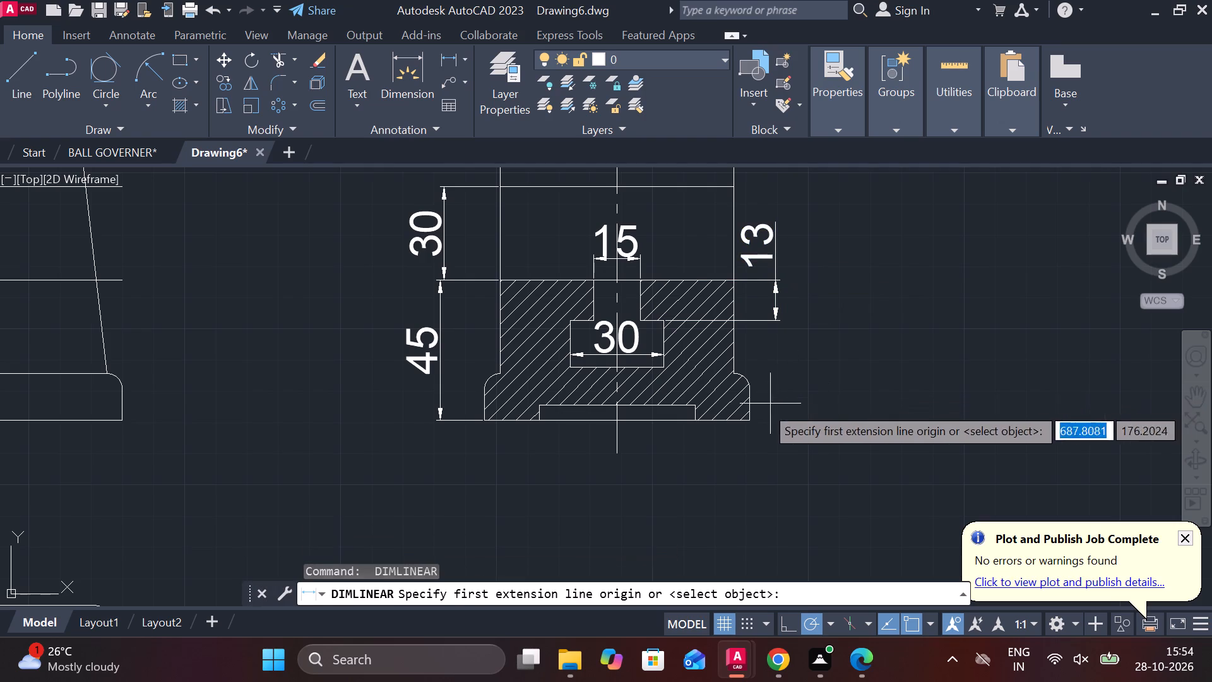
{"action": "left_click", "coordinate": [665, 364]}
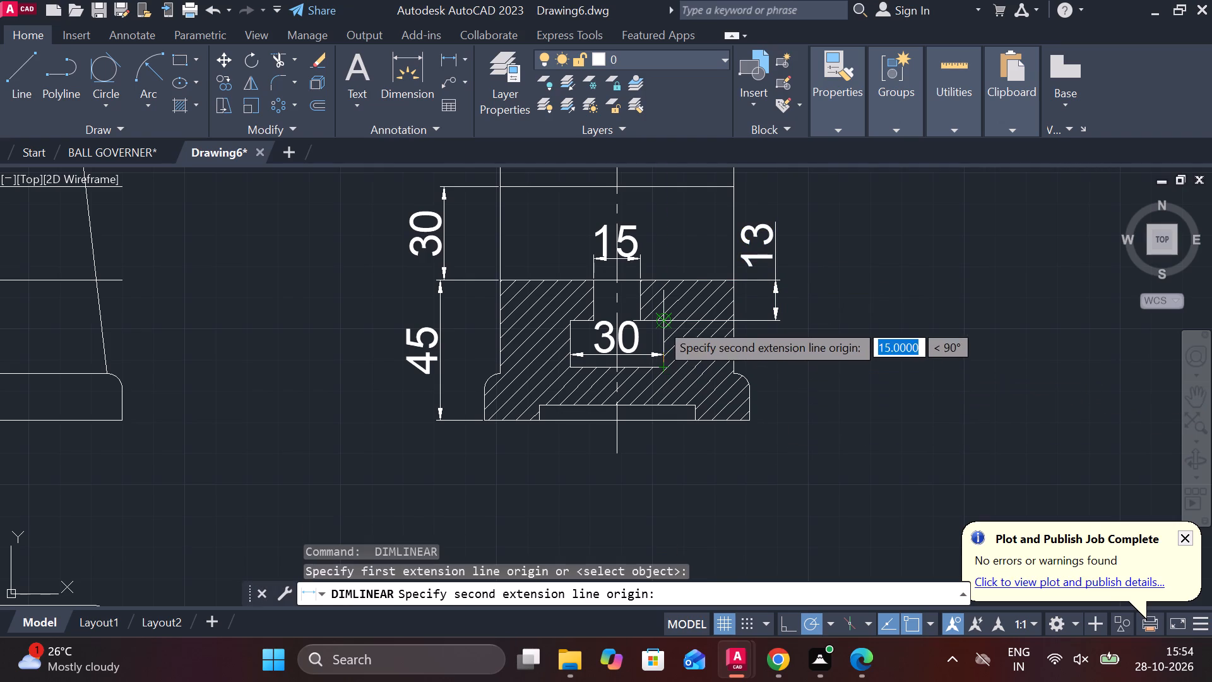
{"action": "left_click", "coordinate": [660, 322]}
{"action": "left_click", "coordinate": [777, 326]}
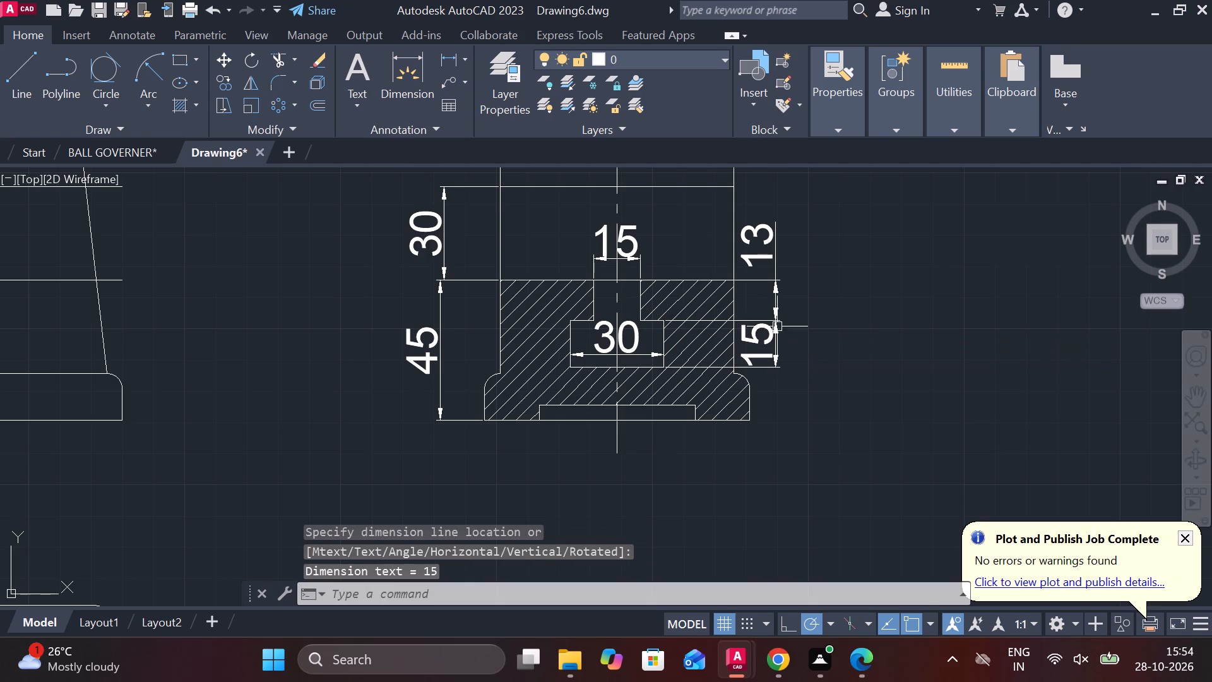
Dimension the depth of the shallow recess in the base's underside, placing the vertical dimension to the right of the base.
{"action": "middle_click_drag", "start_coordinate": [824, 402], "coordinate": [747, 391]}
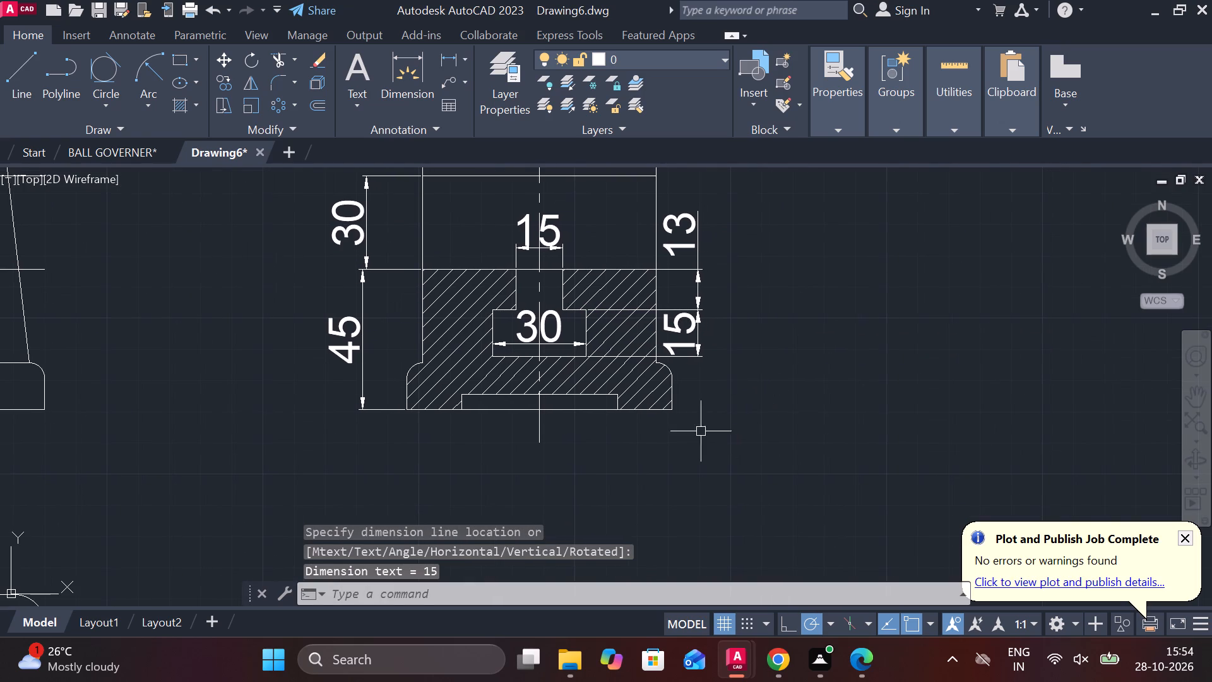
{"action": "key", "text": "space"}
{"action": "scroll", "coordinate": [610, 399], "scroll_direction": "up", "scroll_amount": 3}
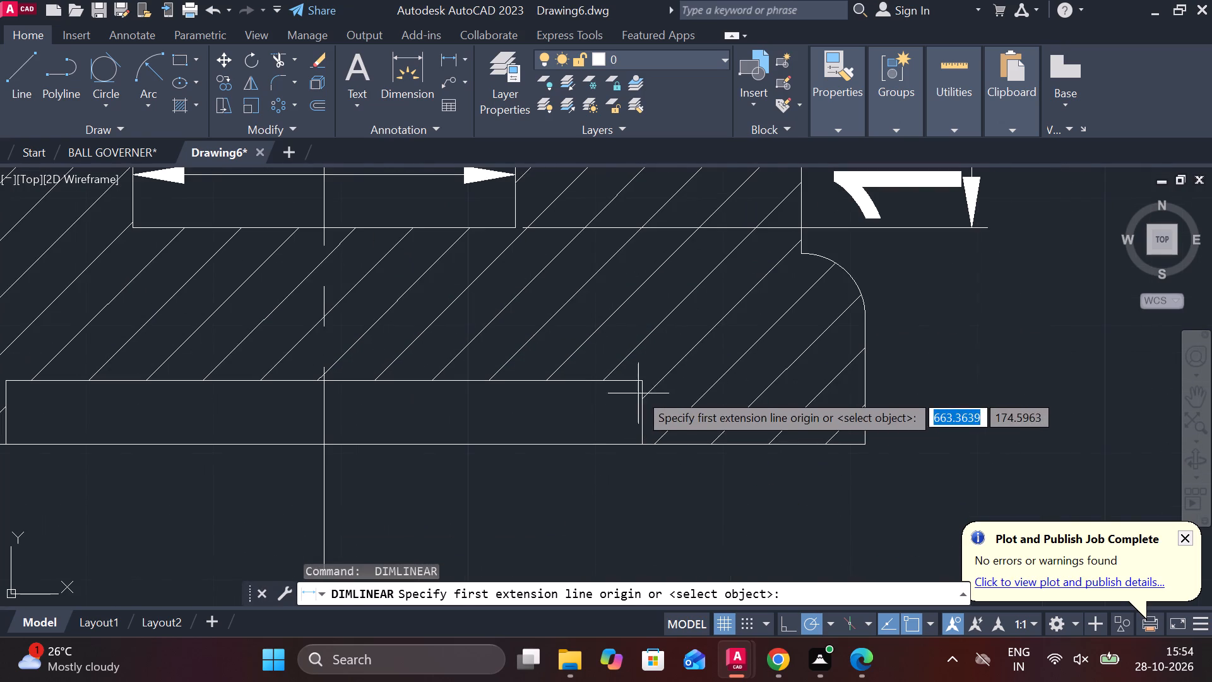
{"action": "left_click", "coordinate": [641, 378]}
{"action": "left_click", "coordinate": [643, 443]}
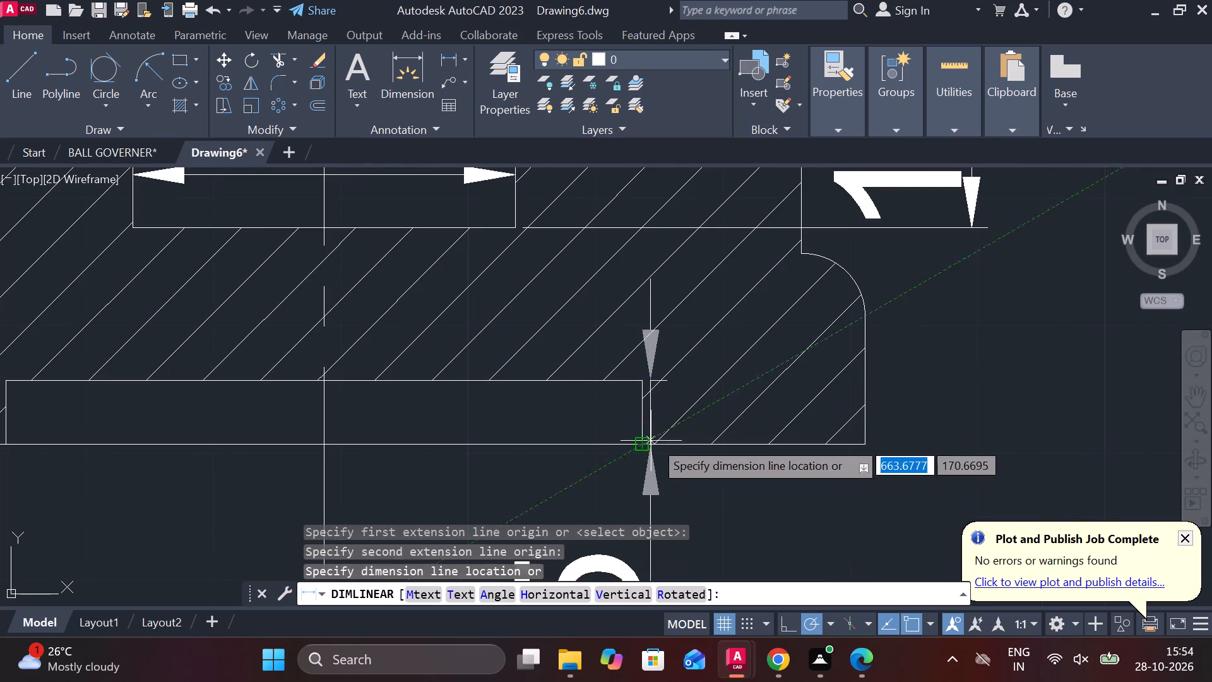
{"action": "scroll", "coordinate": [658, 435], "scroll_direction": "down", "scroll_amount": 3}
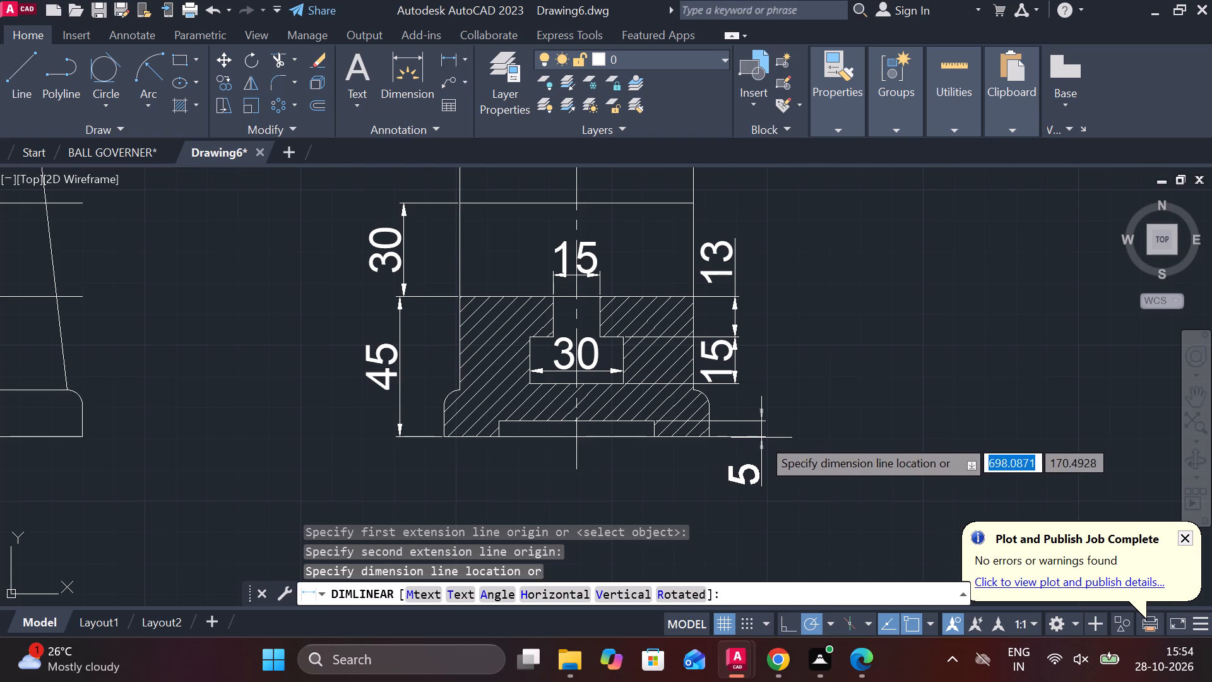
{"action": "left_click", "coordinate": [761, 438]}
Dimension the width of the underside recess with a horizontal dimension placed just below the side view's base.
{"action": "key", "text": "space"}
{"action": "left_click", "coordinate": [494, 443]}
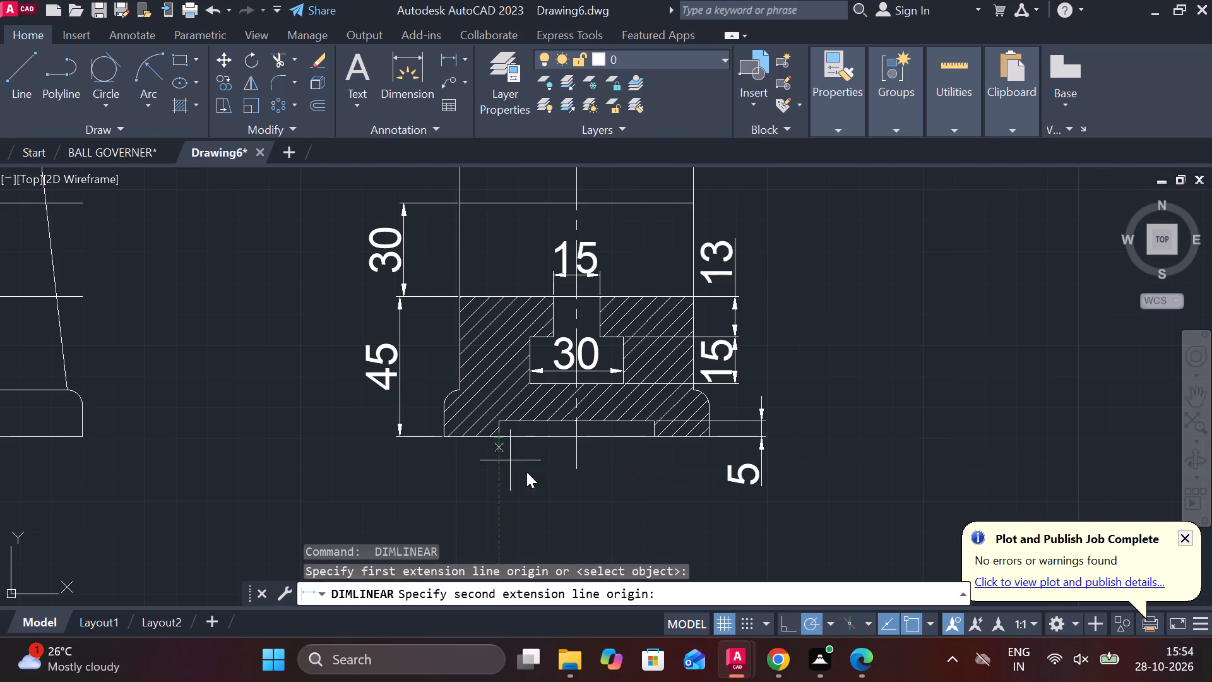
{"action": "left_click", "coordinate": [664, 440]}
{"action": "middle_click_drag", "start_coordinate": [628, 484], "coordinate": [608, 419]}
{"action": "left_click", "coordinate": [593, 426]}
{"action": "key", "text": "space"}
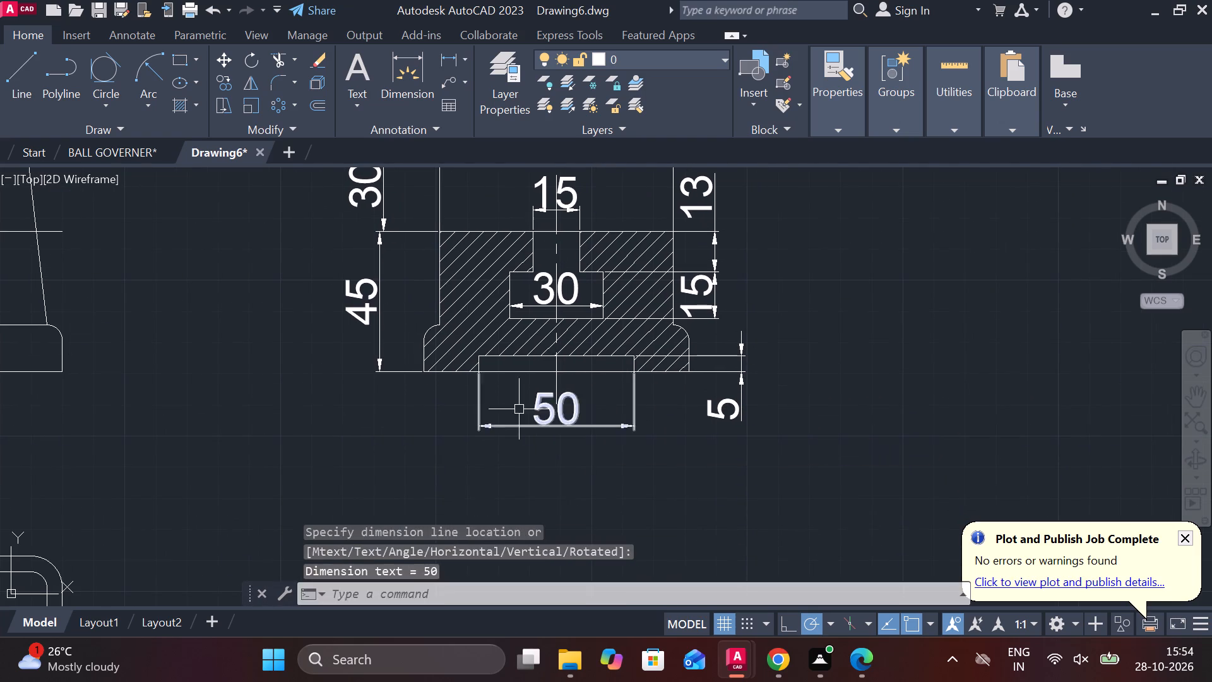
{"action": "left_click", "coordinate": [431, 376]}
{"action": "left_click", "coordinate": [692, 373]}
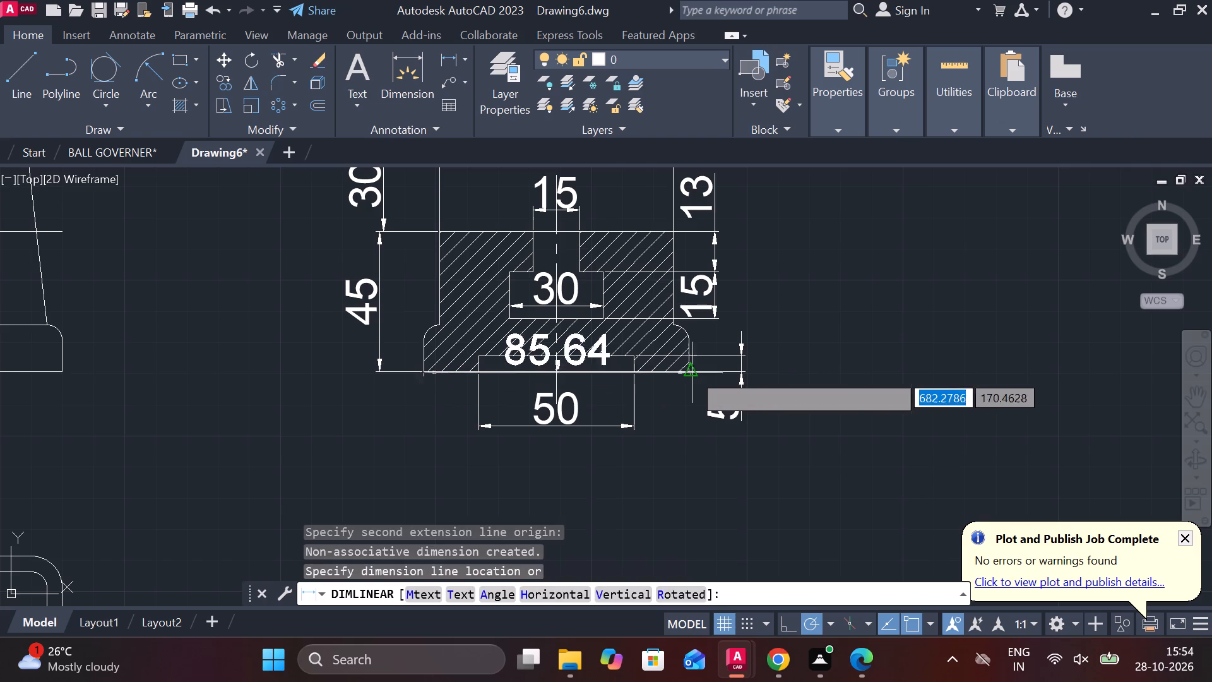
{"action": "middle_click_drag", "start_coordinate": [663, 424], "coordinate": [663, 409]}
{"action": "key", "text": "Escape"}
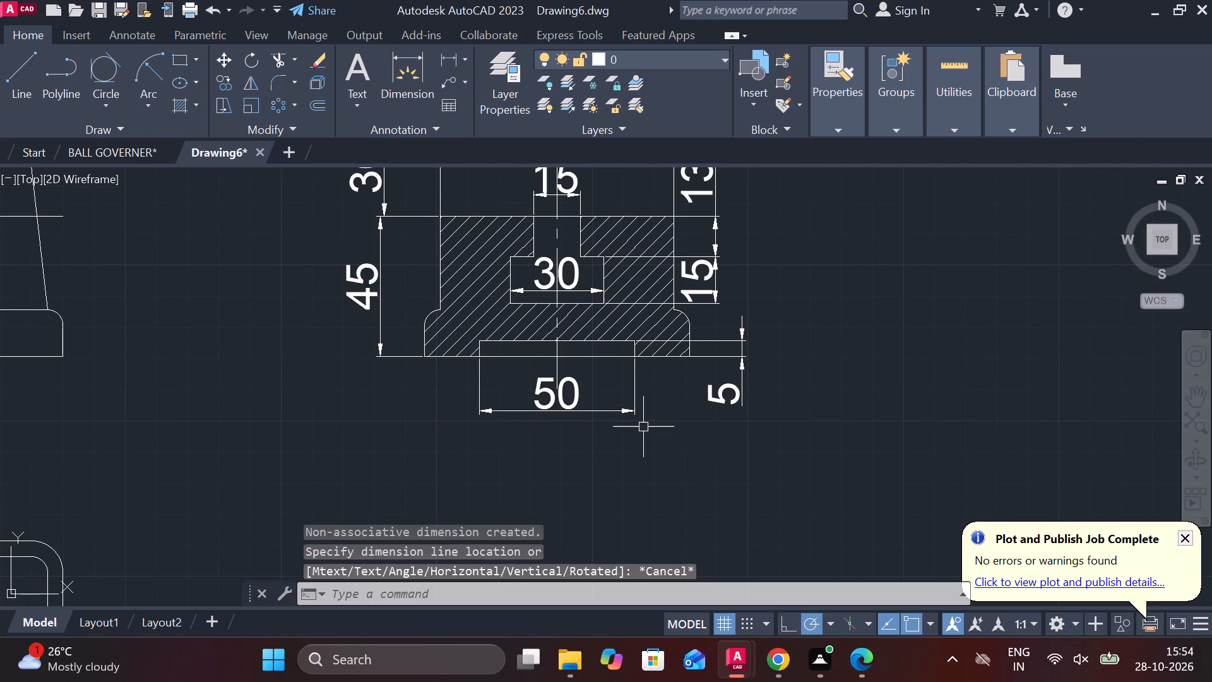
Dimension the side view base's overall width between its bottom corners, placing the dimension below the recess-width dimension.
{"action": "key", "text": "space"}
{"action": "left_click", "coordinate": [686, 351]}
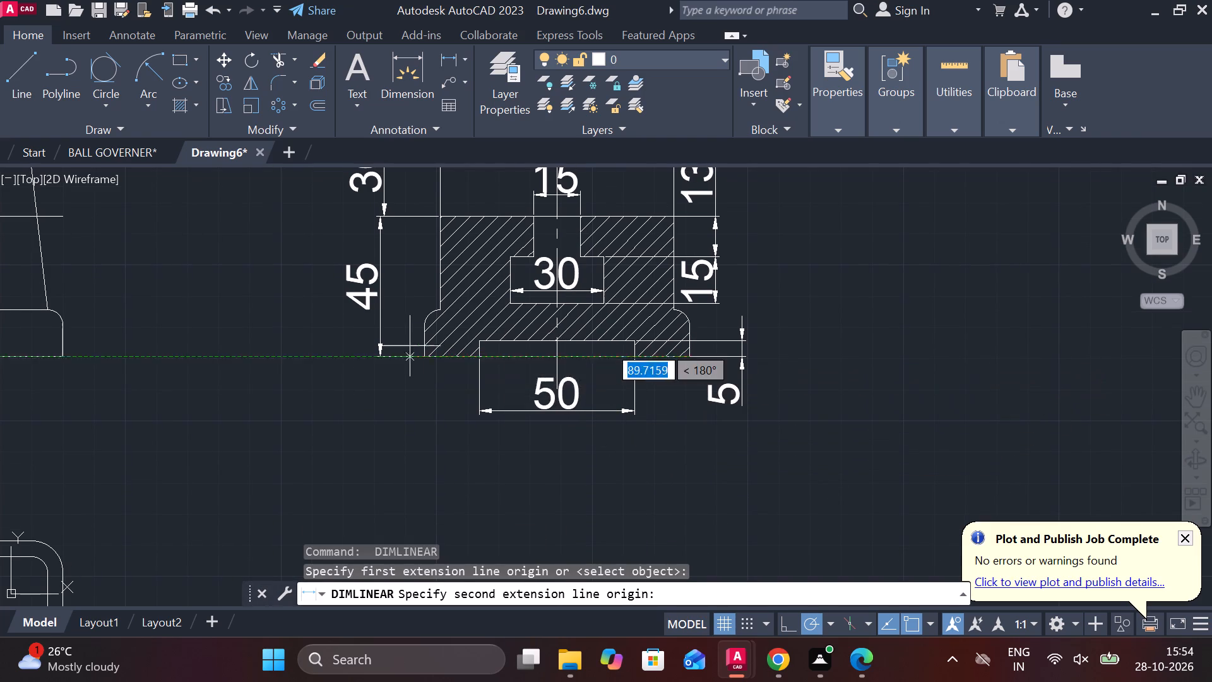
{"action": "left_click", "coordinate": [420, 353]}
{"action": "middle_click_drag", "start_coordinate": [454, 458], "coordinate": [453, 408]}
{"action": "left_click", "coordinate": [446, 418]}
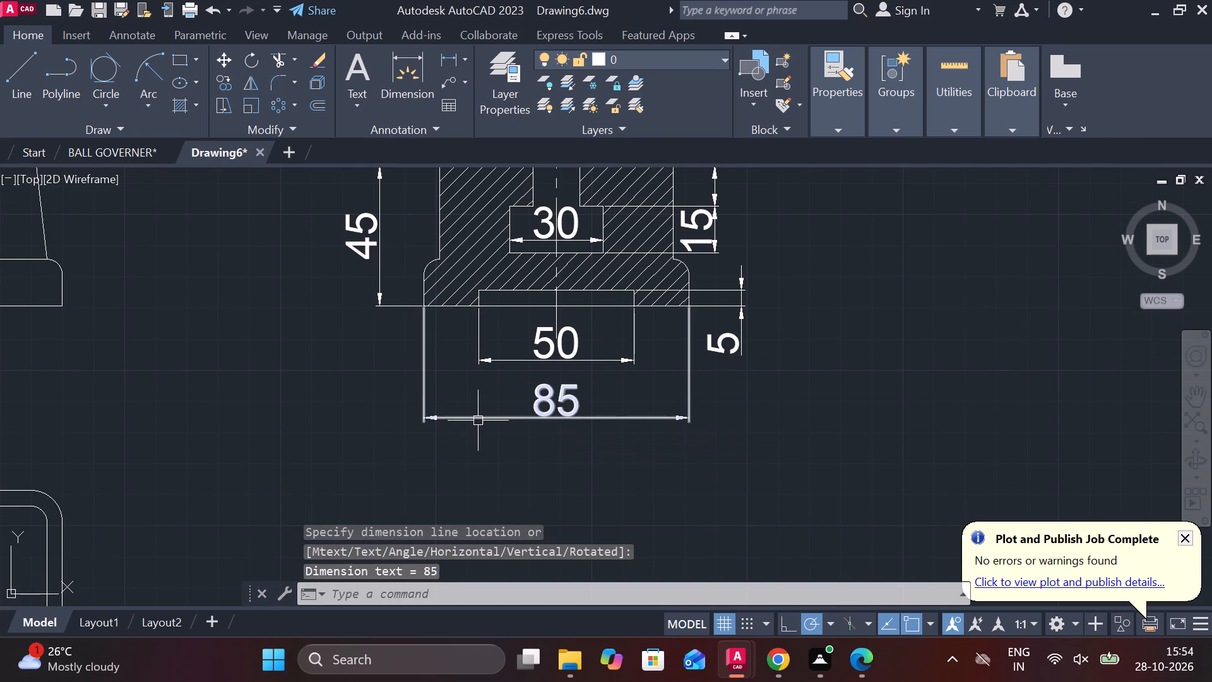
Hatch both halves of the narrow strip at the top of the side view, on either side of the centre line.
{"action": "scroll", "coordinate": [478, 421], "scroll_direction": "down", "scroll_amount": 3}
{"action": "scroll", "coordinate": [616, 375], "scroll_direction": "down", "scroll_amount": 1}
{"action": "scroll", "coordinate": [573, 258], "scroll_direction": "up", "scroll_amount": 2}
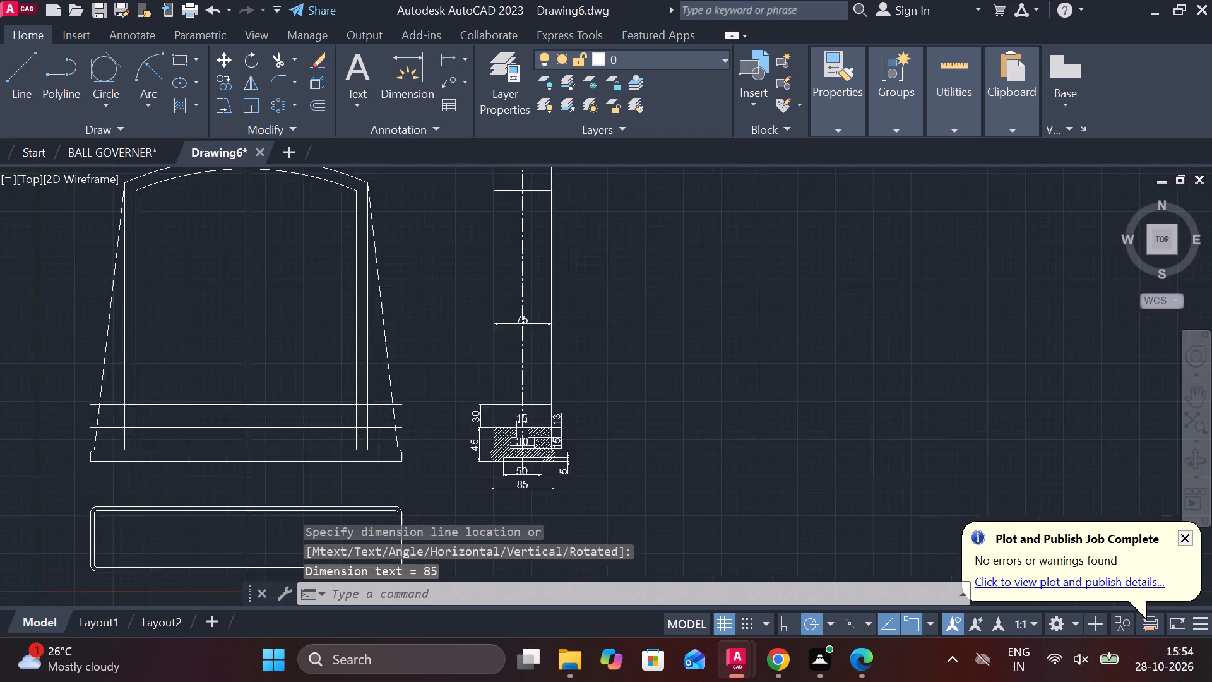
{"action": "middle_click_drag", "start_coordinate": [594, 265], "coordinate": [633, 349]}
{"action": "left_click", "coordinate": [174, 100]}
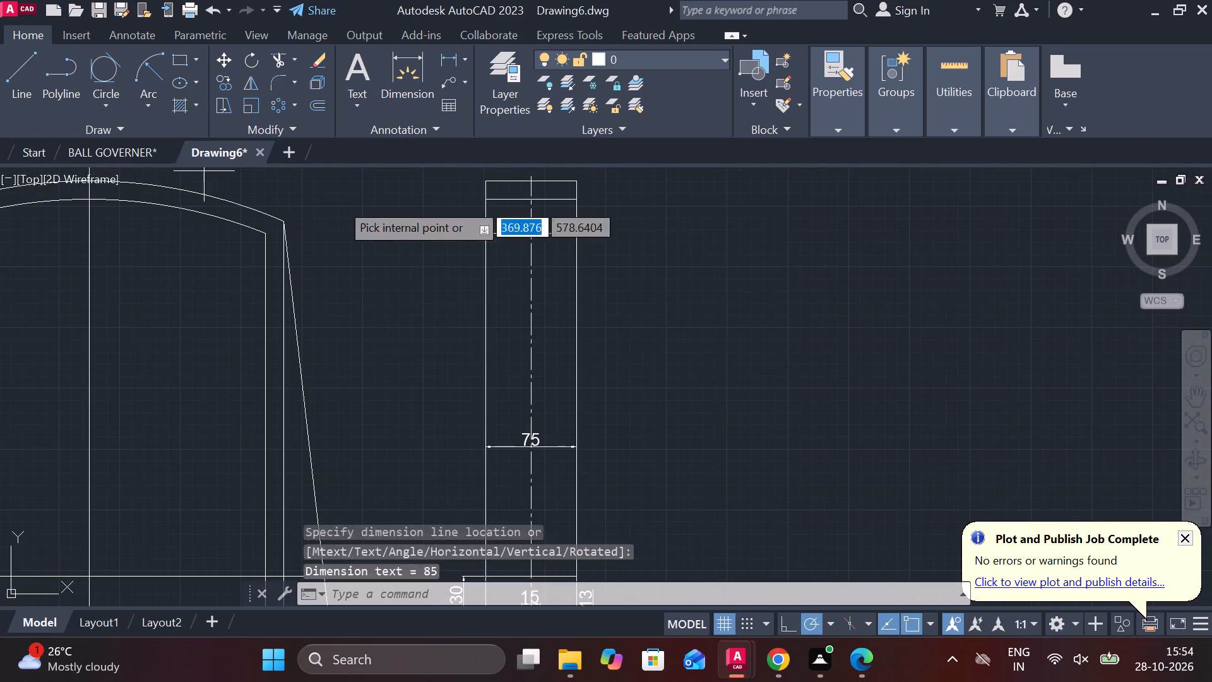
{"action": "left_click", "coordinate": [538, 185]}
{"action": "left_click", "coordinate": [516, 185]}
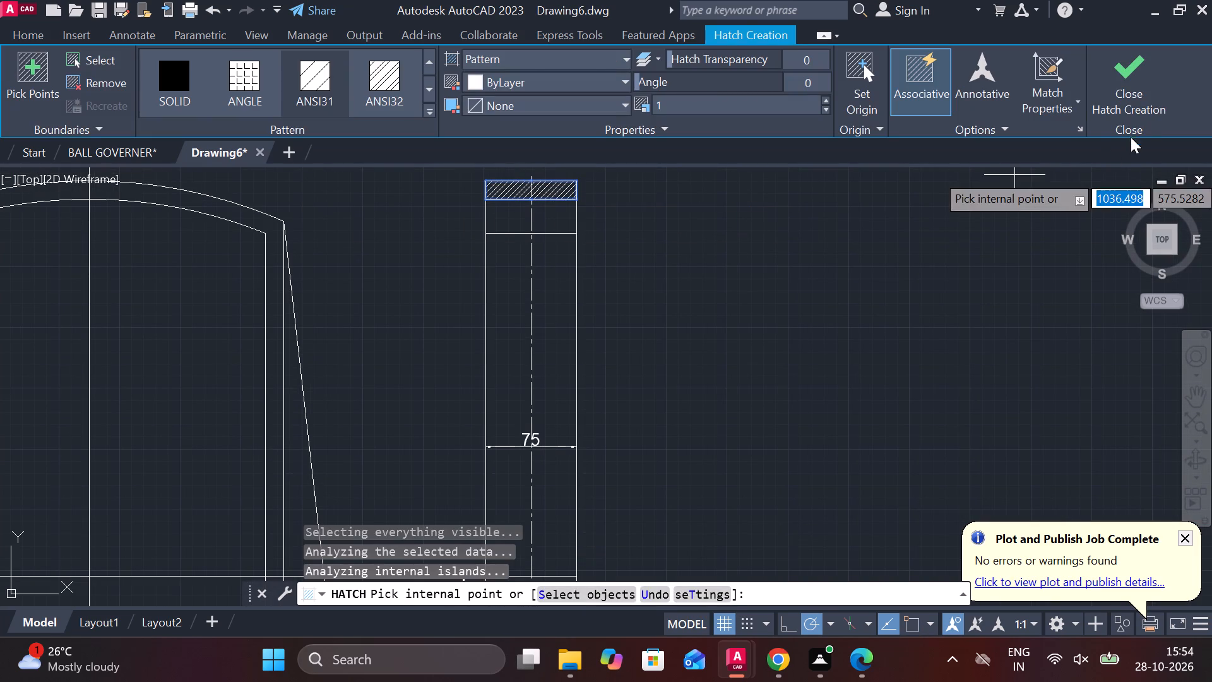
{"action": "left_click", "coordinate": [1143, 103]}
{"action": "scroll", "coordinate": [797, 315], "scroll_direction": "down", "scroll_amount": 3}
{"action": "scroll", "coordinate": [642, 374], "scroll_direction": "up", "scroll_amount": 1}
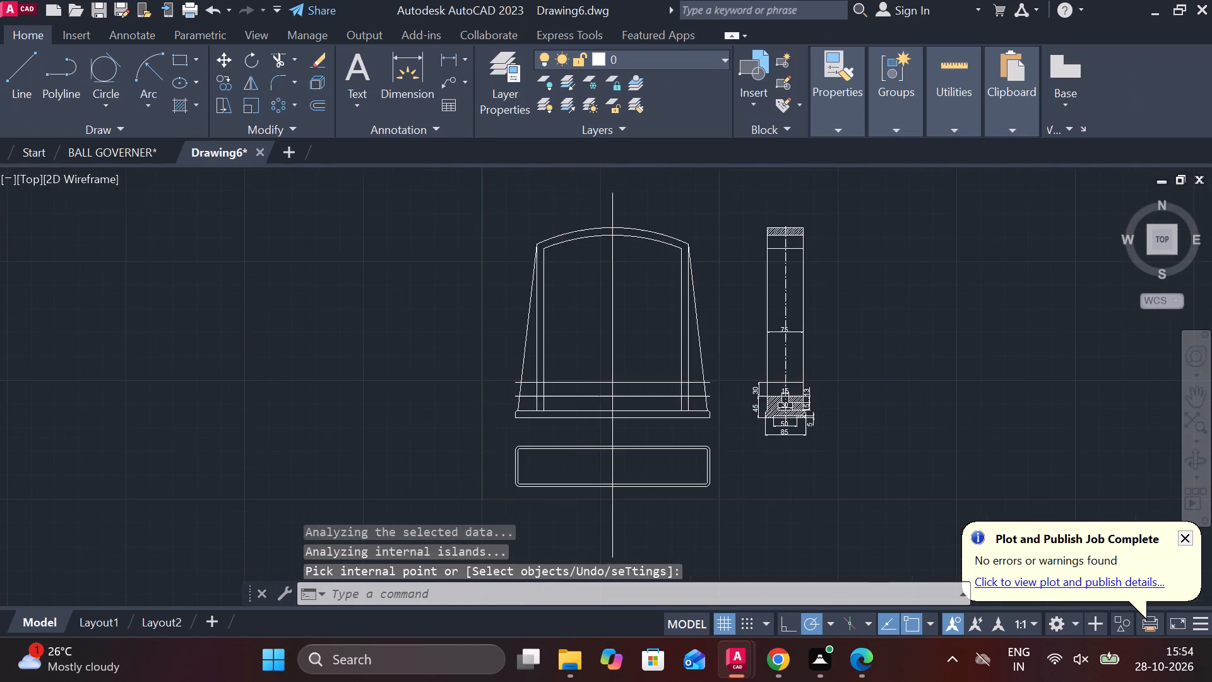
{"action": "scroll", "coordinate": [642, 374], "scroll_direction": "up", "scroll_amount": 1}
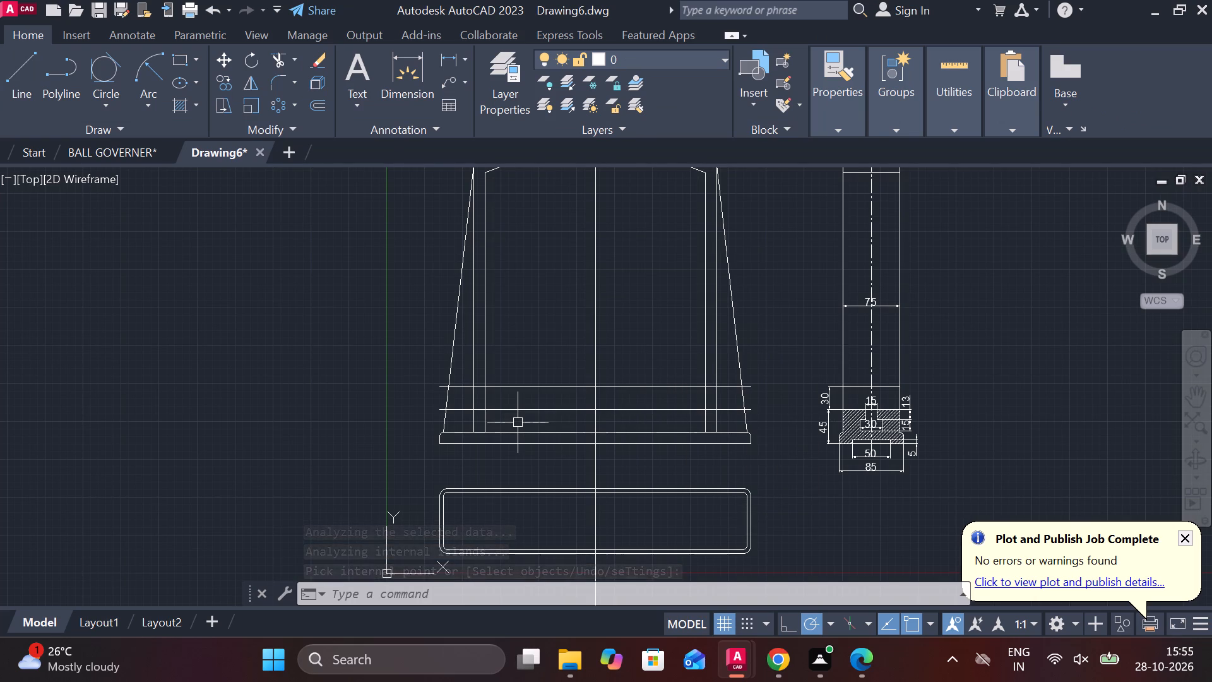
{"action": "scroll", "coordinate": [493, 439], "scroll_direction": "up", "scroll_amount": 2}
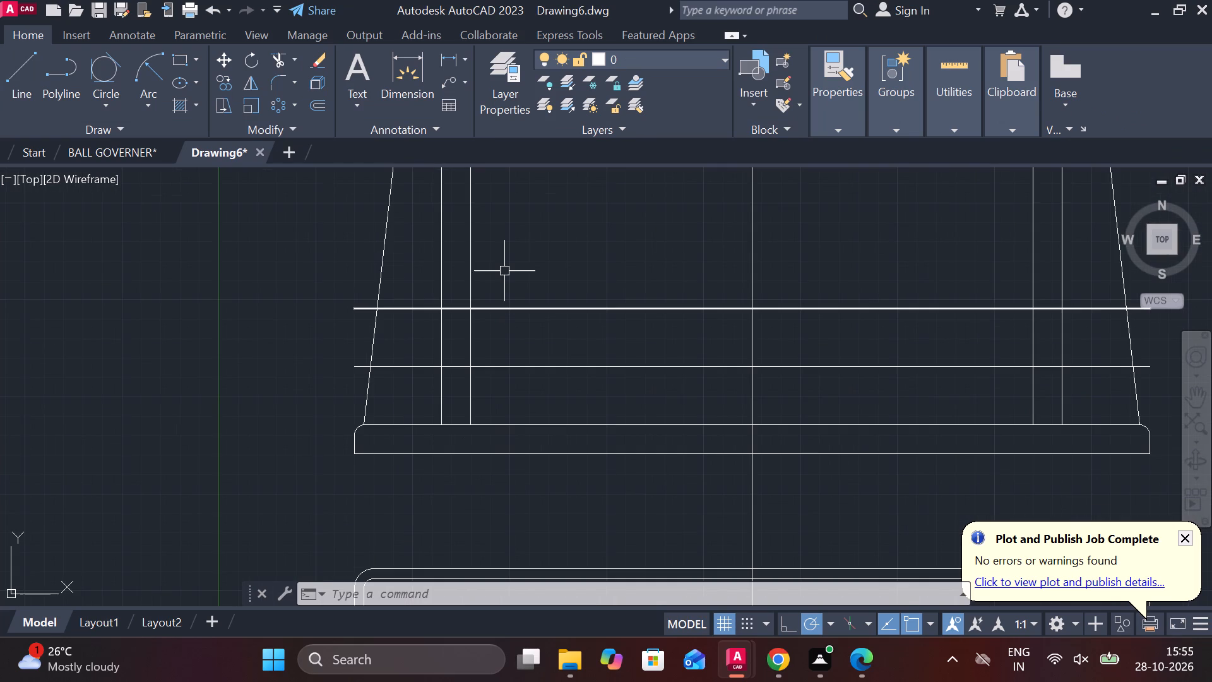
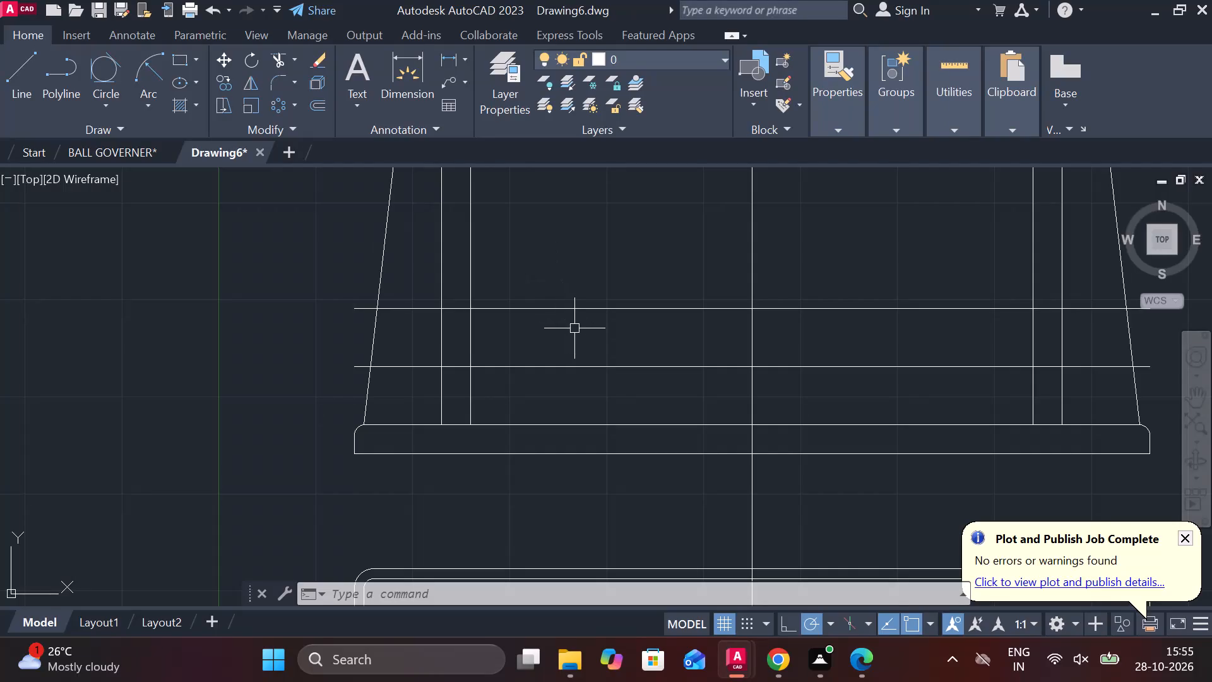
Trim the front view's two lower horizontal lines outside the left frame leg, and clean up the inner-left corner at the lower line.
{"action": "scroll", "coordinate": [574, 328], "scroll_direction": "down", "scroll_amount": 2}
{"action": "scroll", "coordinate": [593, 350], "scroll_direction": "up", "scroll_amount": 1}
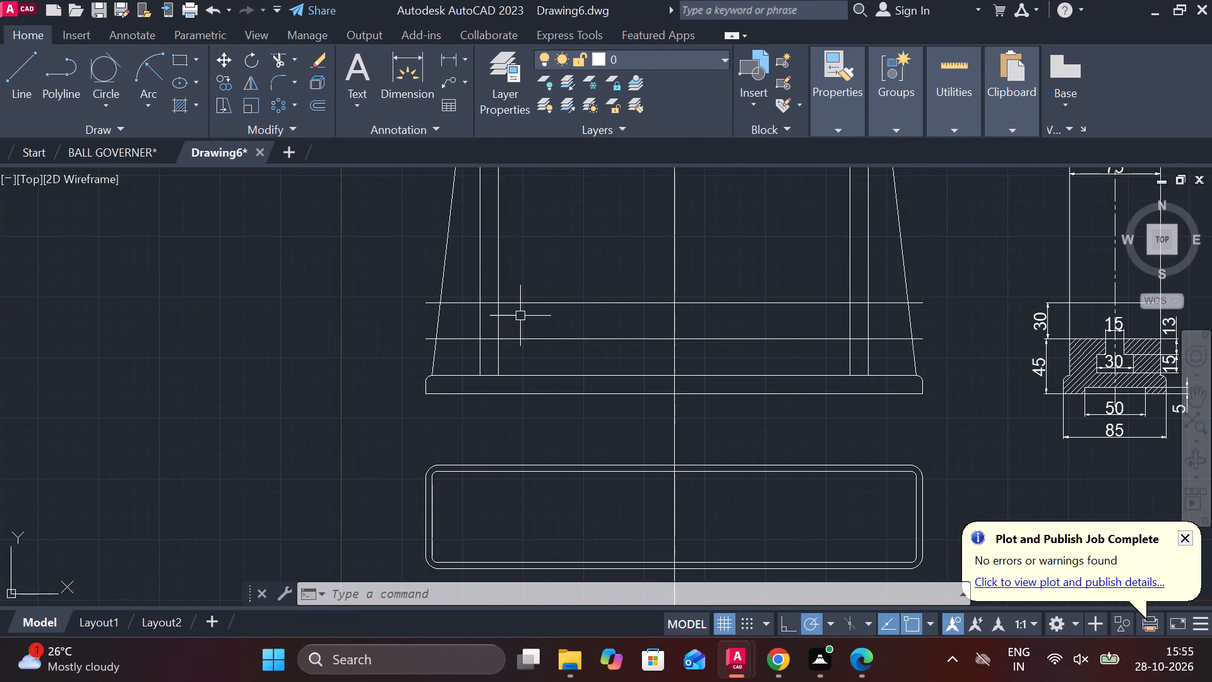
{"action": "type", "text": "TR"}
{"action": "key", "text": "space"}
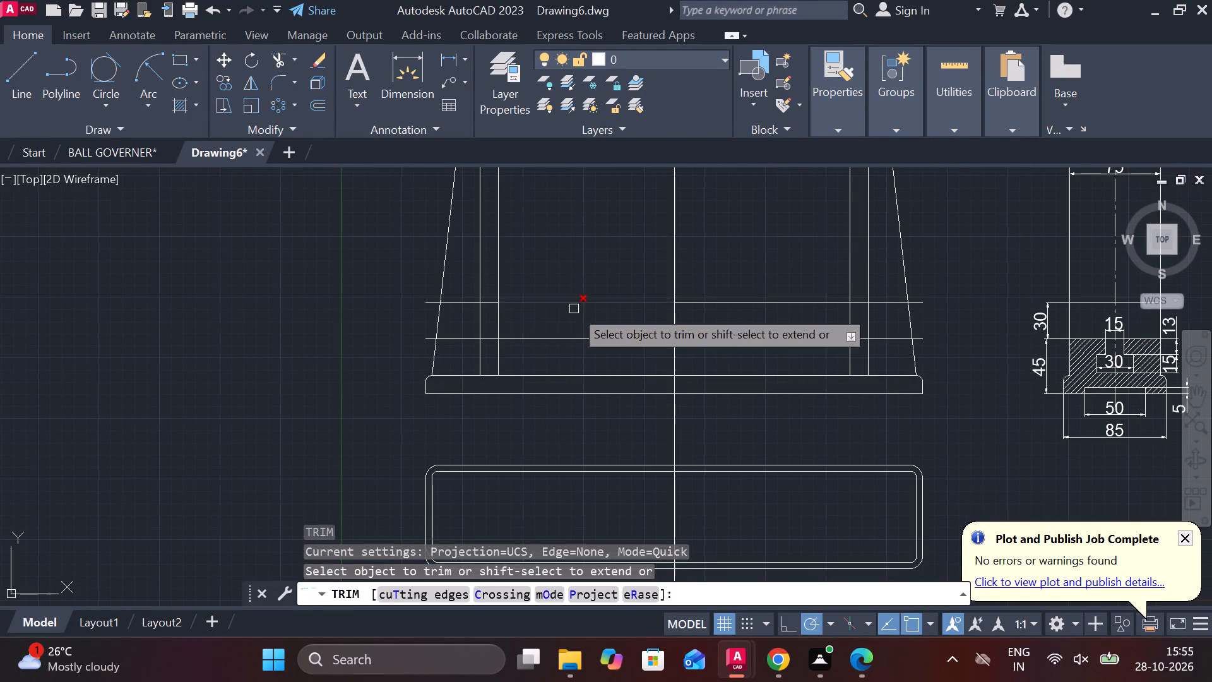
{"action": "left_click", "coordinate": [451, 306]}
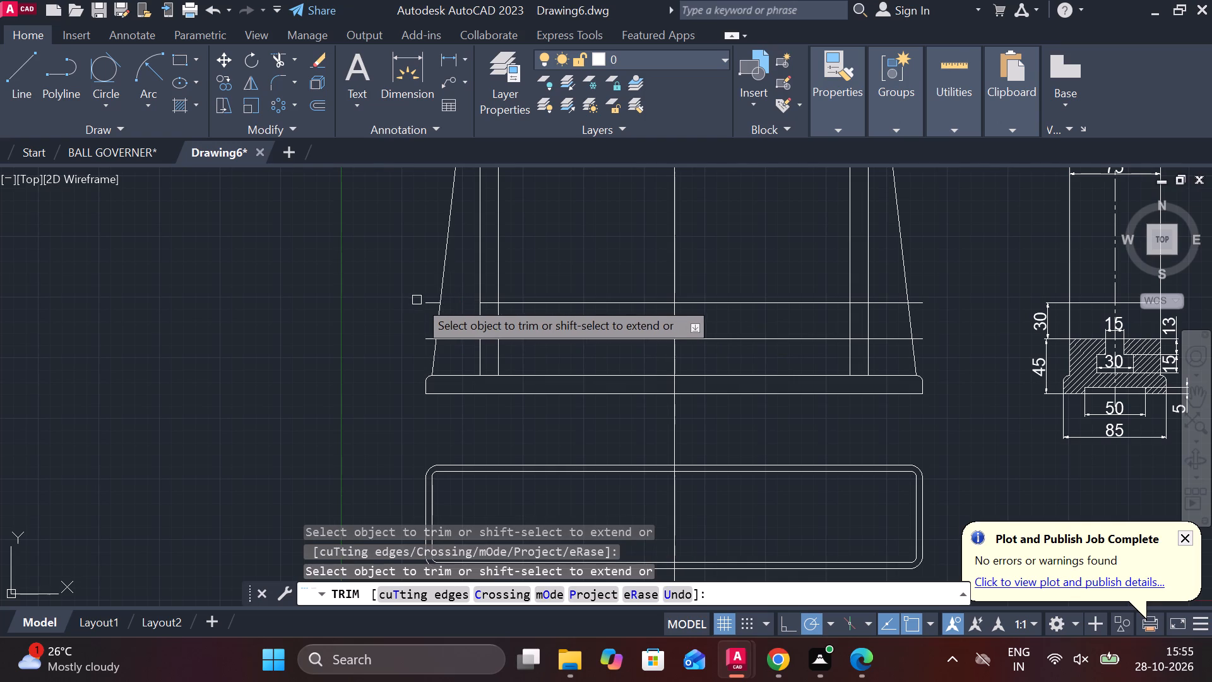
{"action": "left_click", "coordinate": [427, 301]}
{"action": "left_click", "coordinate": [431, 342]}
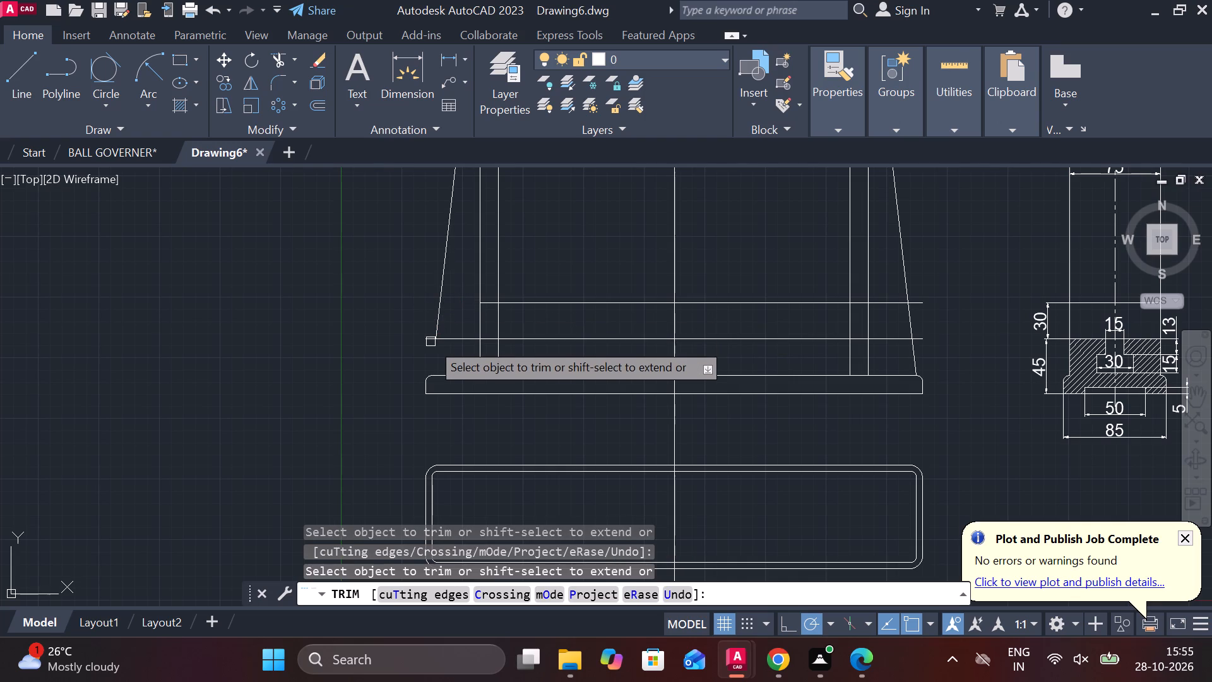
{"action": "key", "text": "ctrl+z"}
{"action": "scroll", "coordinate": [430, 343], "scroll_direction": "up", "scroll_amount": 2}
{"action": "left_click", "coordinate": [425, 336]}
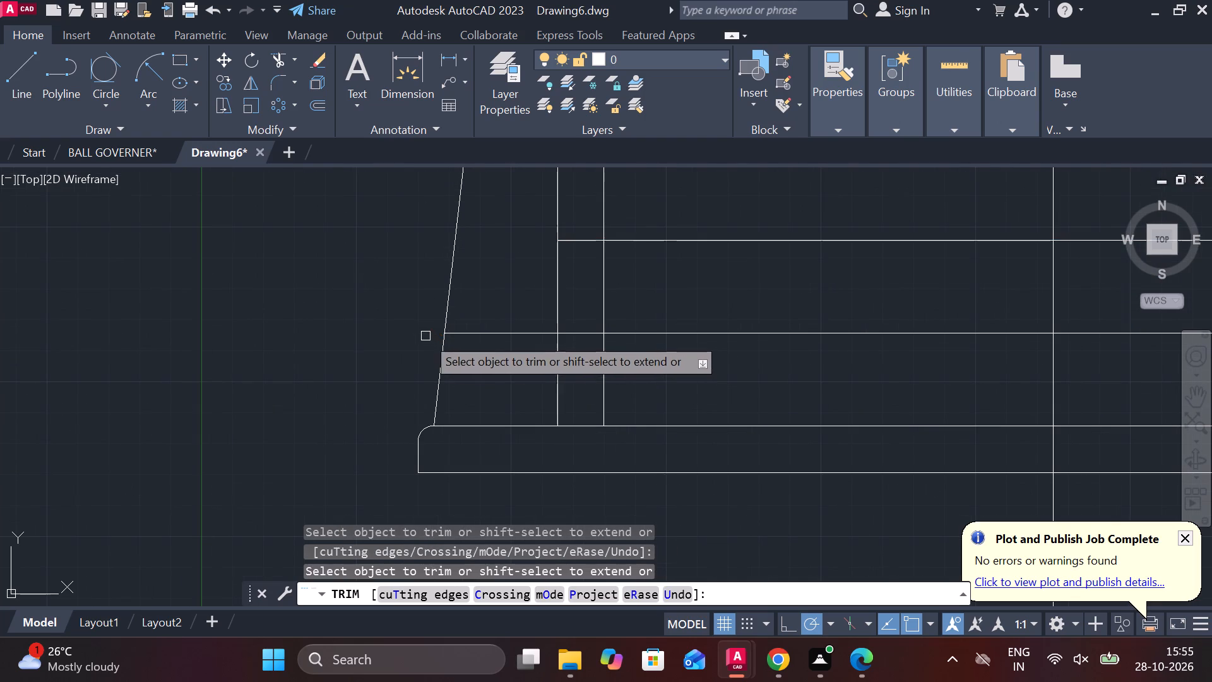
{"action": "left_click", "coordinate": [485, 337]}
{"action": "scroll", "coordinate": [485, 336], "scroll_direction": "down", "scroll_amount": 2}
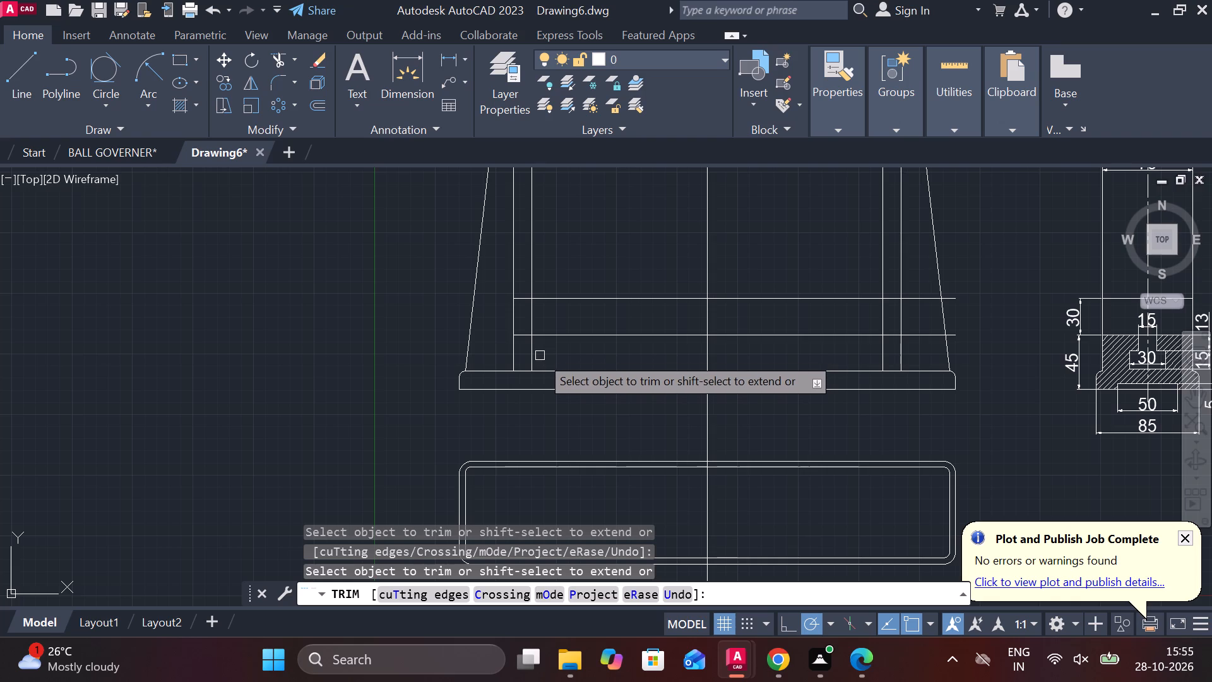
{"action": "left_click", "coordinate": [535, 355]}
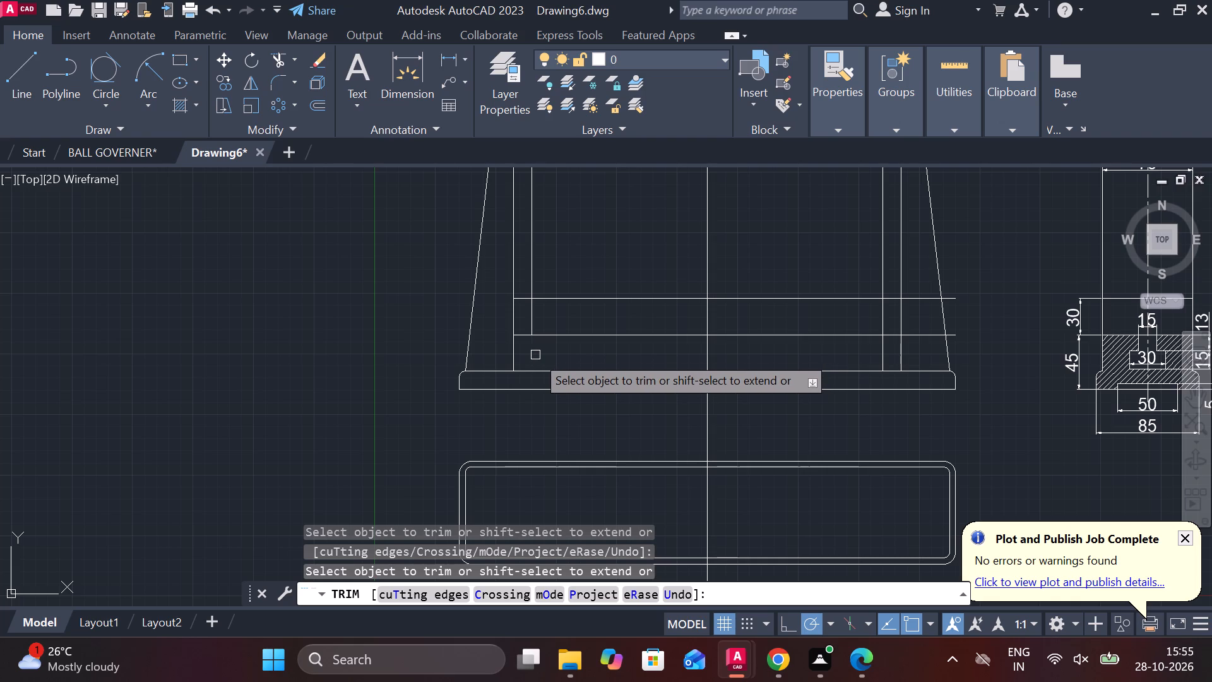
{"action": "left_click", "coordinate": [522, 335]}
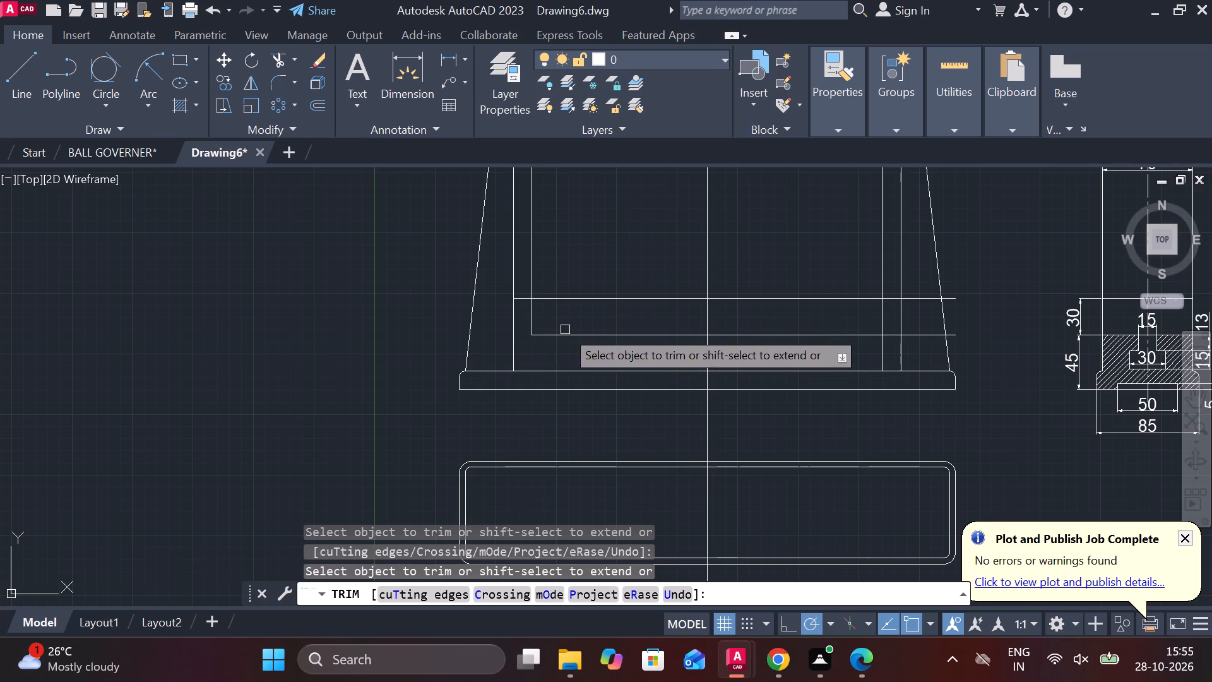
{"action": "key", "text": "Escape"}
Dimension the frame opening's width between the inner vertical lines, placing the horizontal dimension above the upper horizontal line.
{"action": "middle_click_drag", "start_coordinate": [732, 346], "coordinate": [578, 360]}
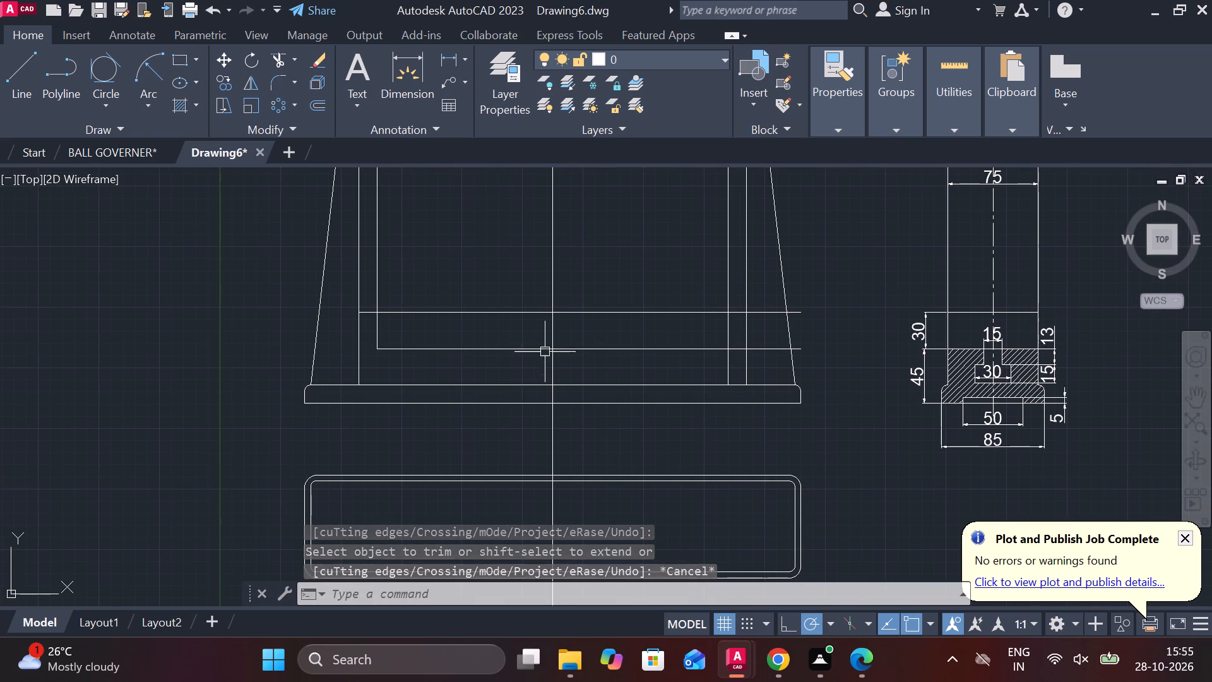
{"action": "left_click", "coordinate": [439, 57]}
{"action": "left_click", "coordinate": [382, 318]}
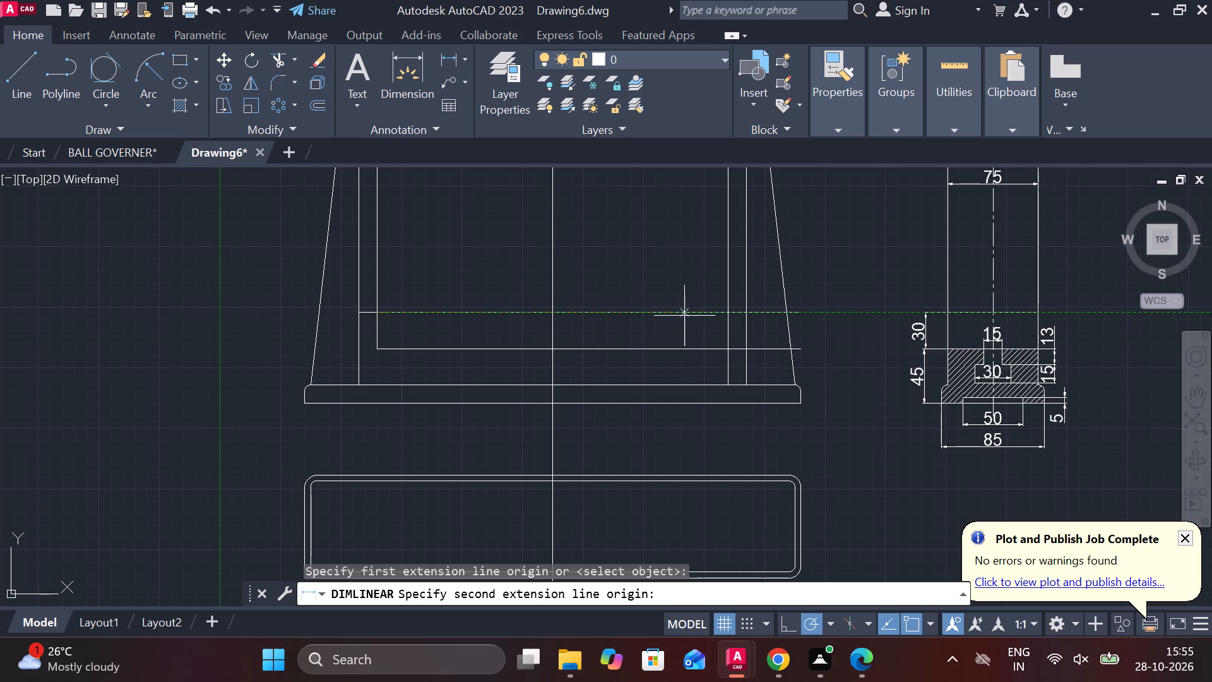
{"action": "left_click", "coordinate": [735, 316]}
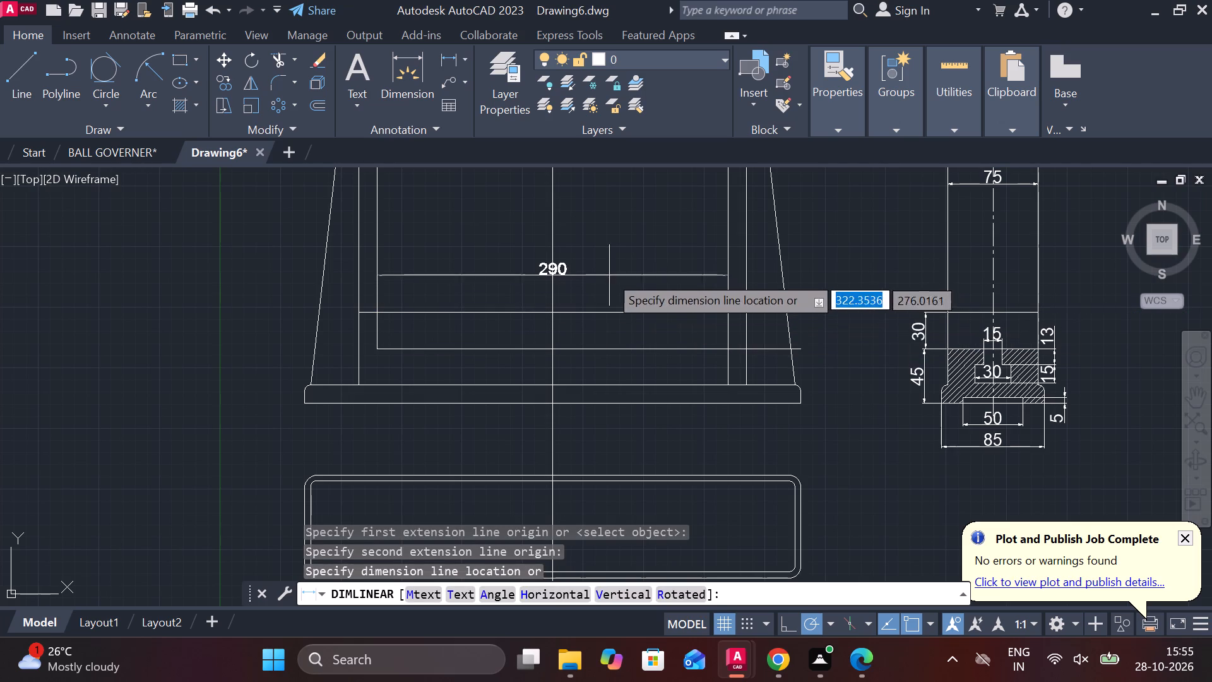
{"action": "left_click", "coordinate": [586, 264]}
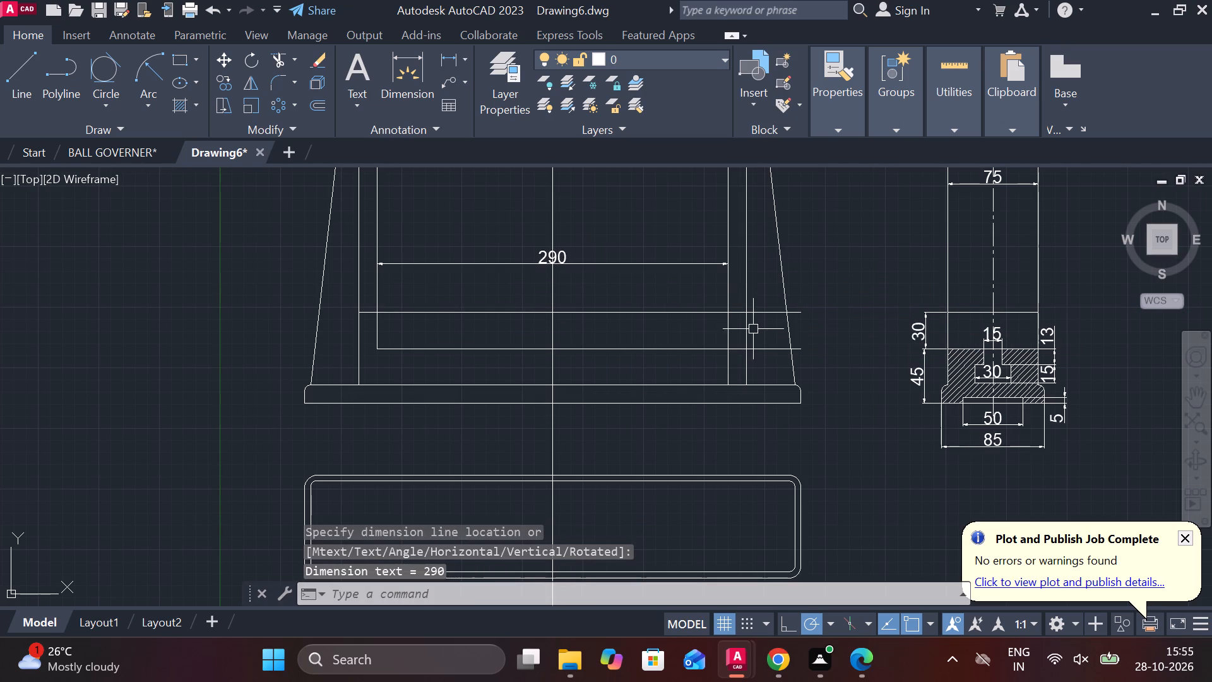
Trim the upper horizontal line to the inner vertical lines on both sides, and trim the inner right vertical below it.
{"action": "type", "text": "TR"}
{"action": "key", "text": "space"}
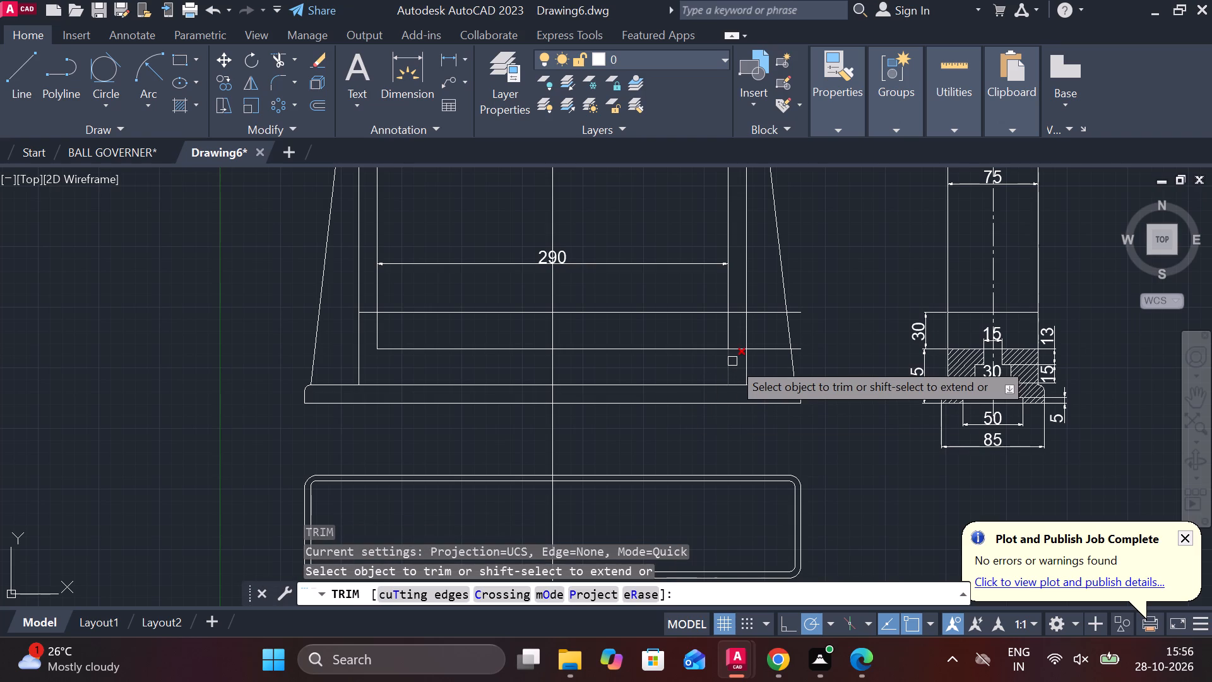
{"action": "left_click", "coordinate": [732, 361]}
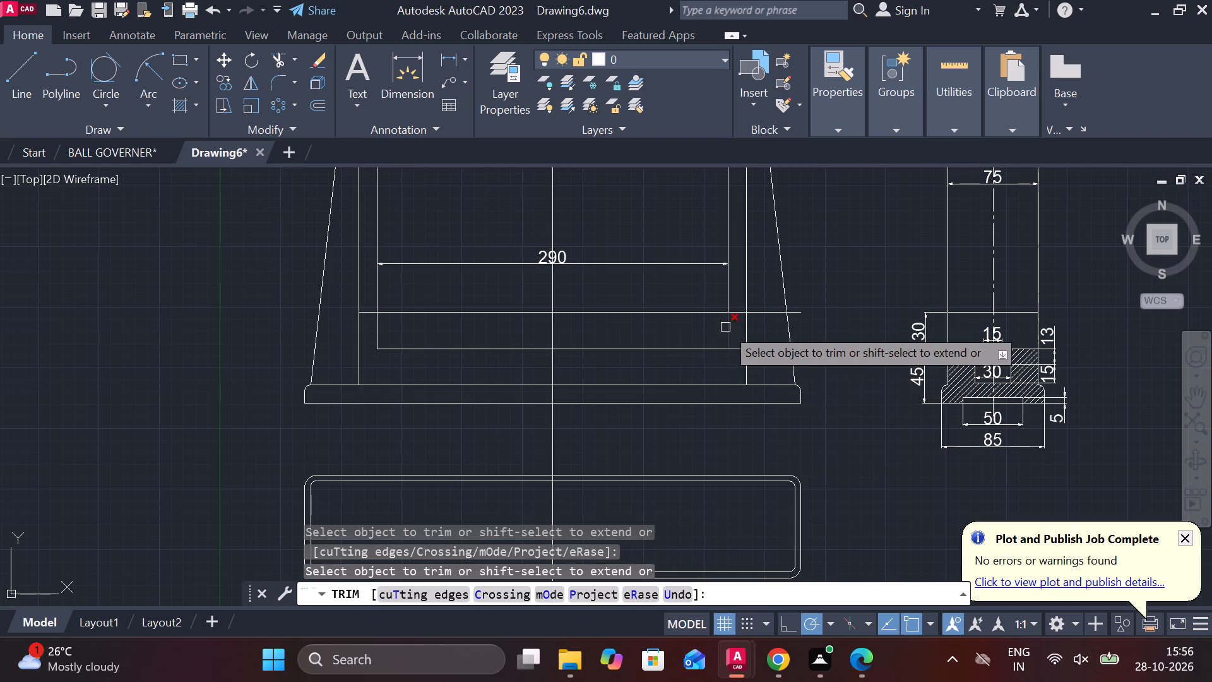
{"action": "left_click", "coordinate": [725, 327]}
{"action": "left_click", "coordinate": [735, 313]}
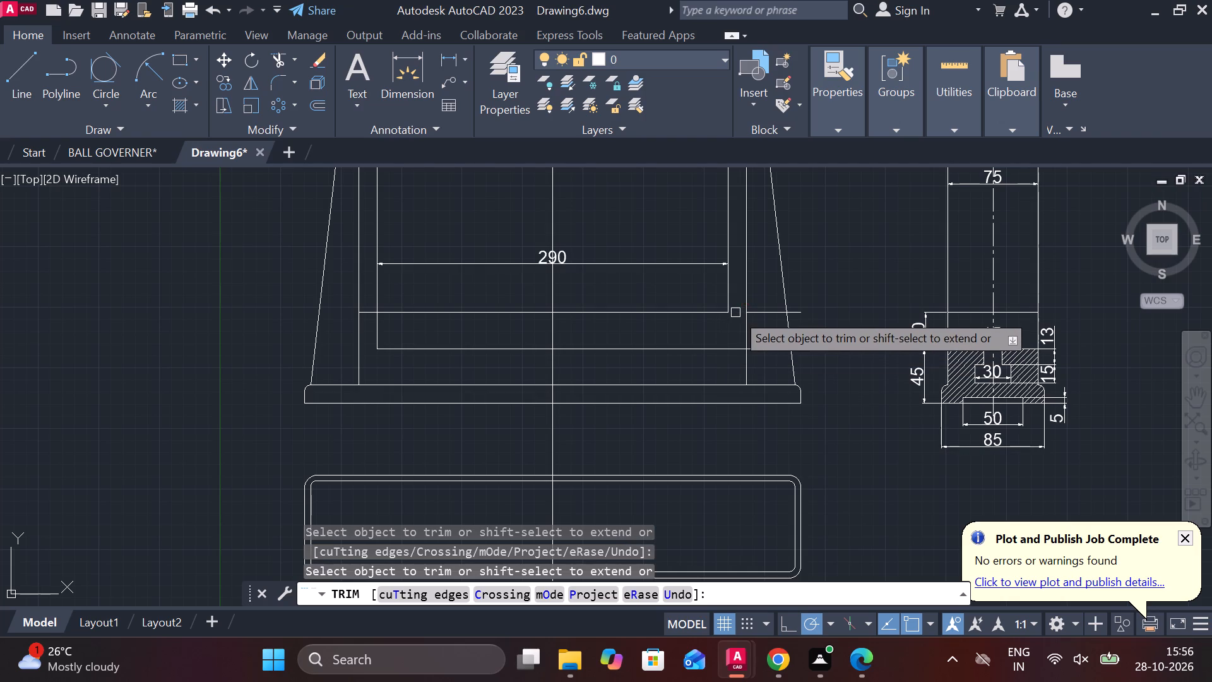
{"action": "left_click", "coordinate": [769, 314]}
{"action": "left_click", "coordinate": [800, 312]}
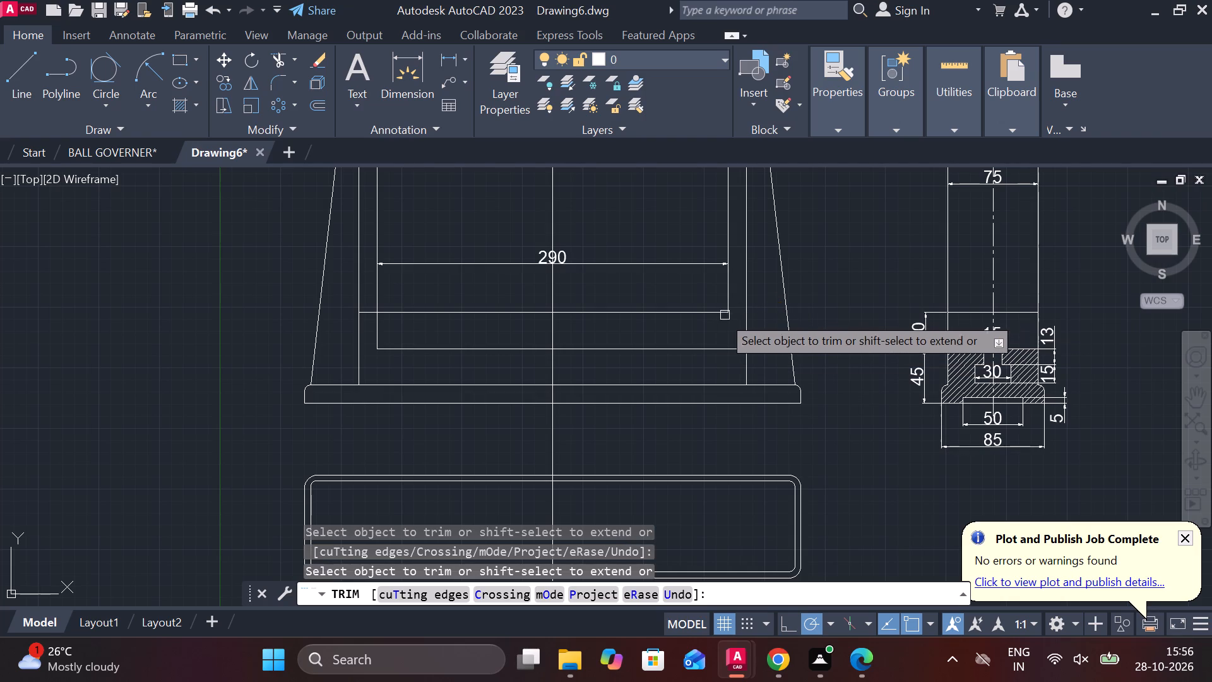
{"action": "left_click", "coordinate": [371, 316]}
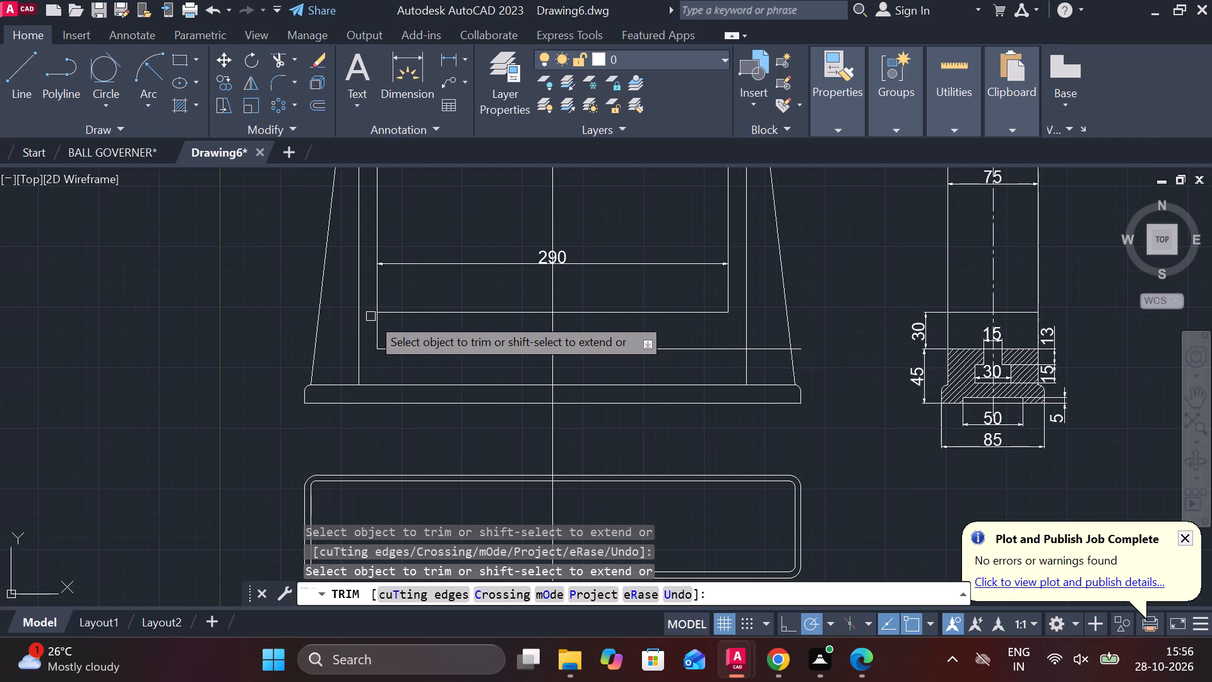
Trim the lower horizontal line beyond the outer right vertical, and trim that vertical below the lower line.
{"action": "scroll", "coordinate": [454, 333], "scroll_direction": "up", "scroll_amount": 2}
{"action": "scroll", "coordinate": [544, 340], "scroll_direction": "down", "scroll_amount": 2}
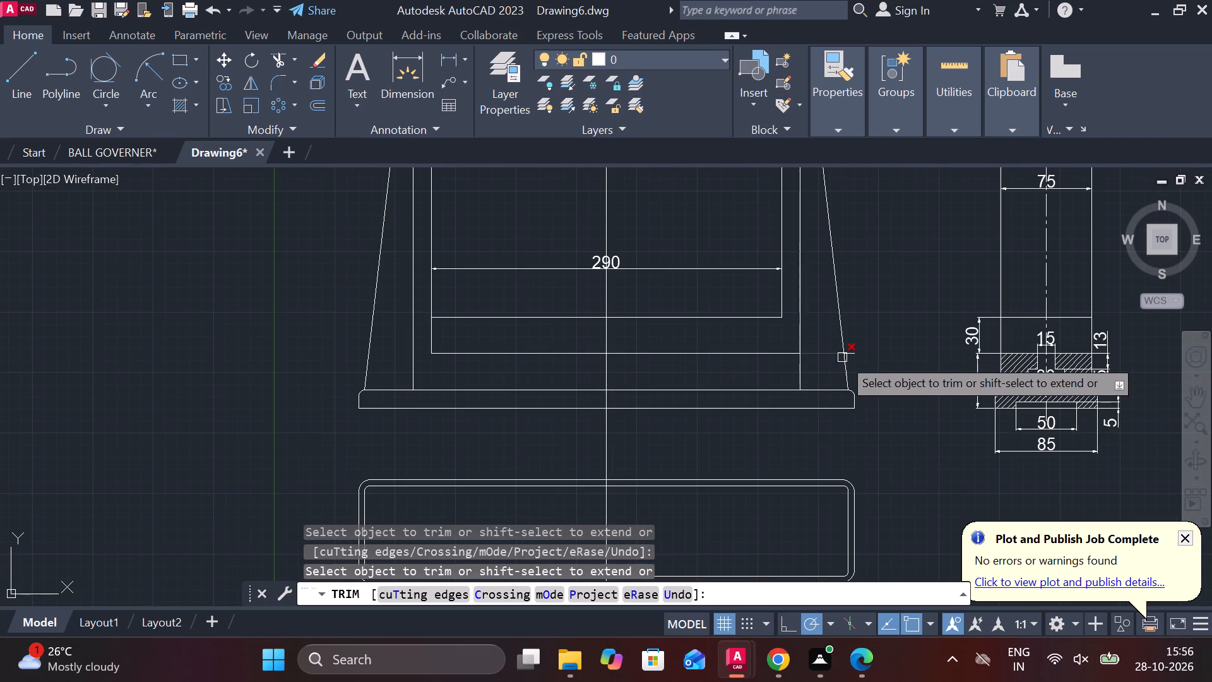
{"action": "left_click", "coordinate": [830, 356]}
{"action": "left_click", "coordinate": [852, 356]}
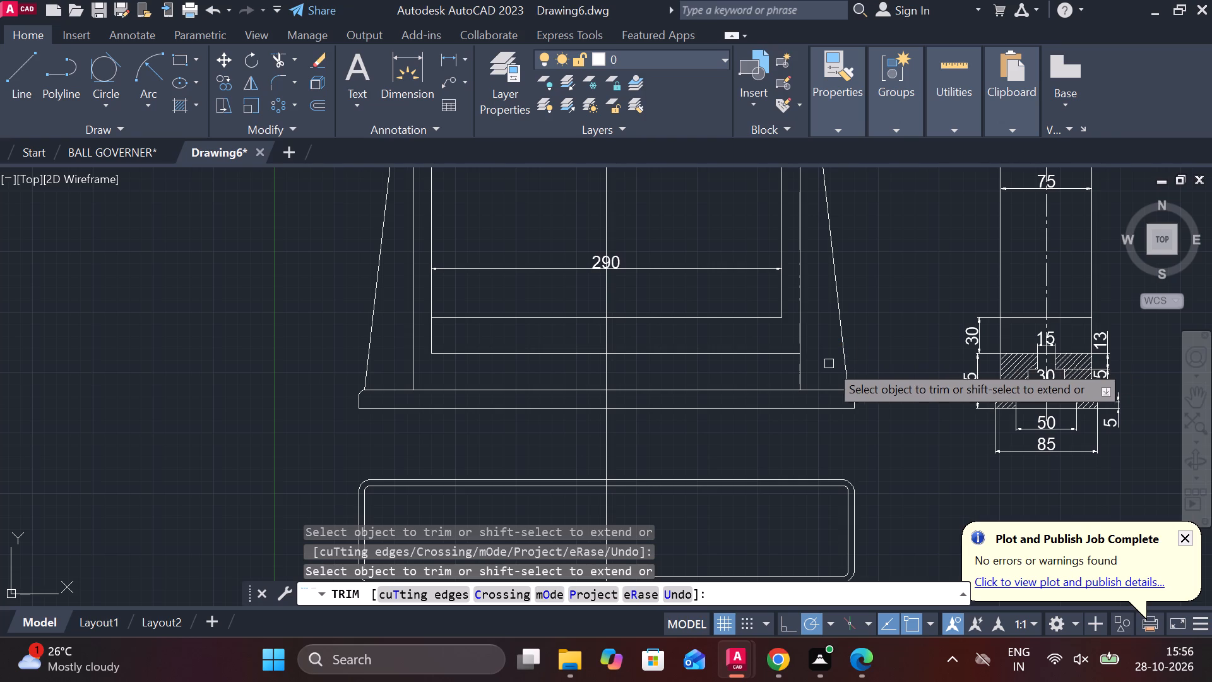
{"action": "left_click", "coordinate": [798, 364]}
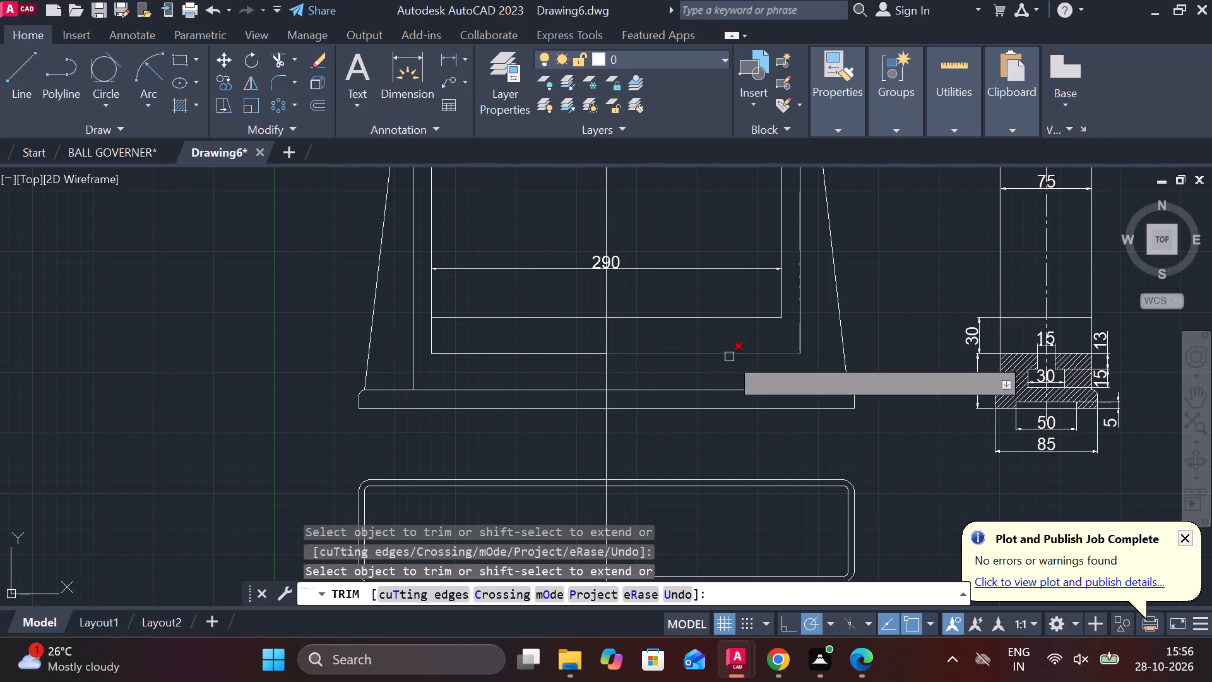
{"action": "key", "text": "Escape"}
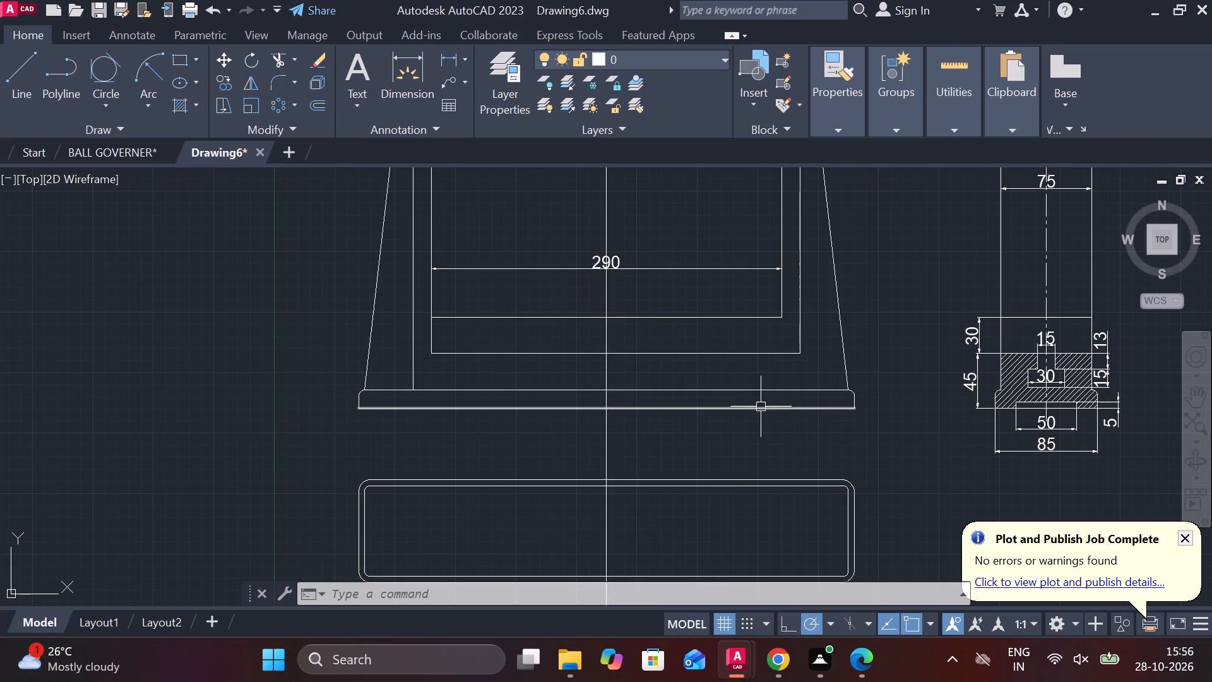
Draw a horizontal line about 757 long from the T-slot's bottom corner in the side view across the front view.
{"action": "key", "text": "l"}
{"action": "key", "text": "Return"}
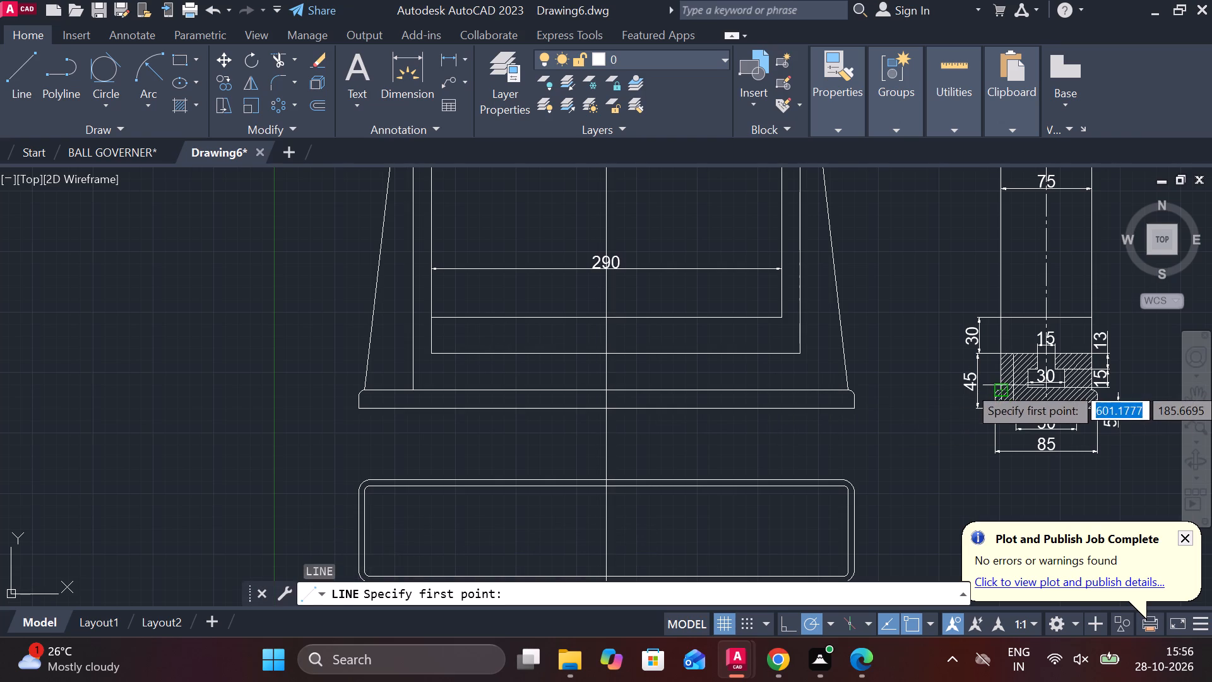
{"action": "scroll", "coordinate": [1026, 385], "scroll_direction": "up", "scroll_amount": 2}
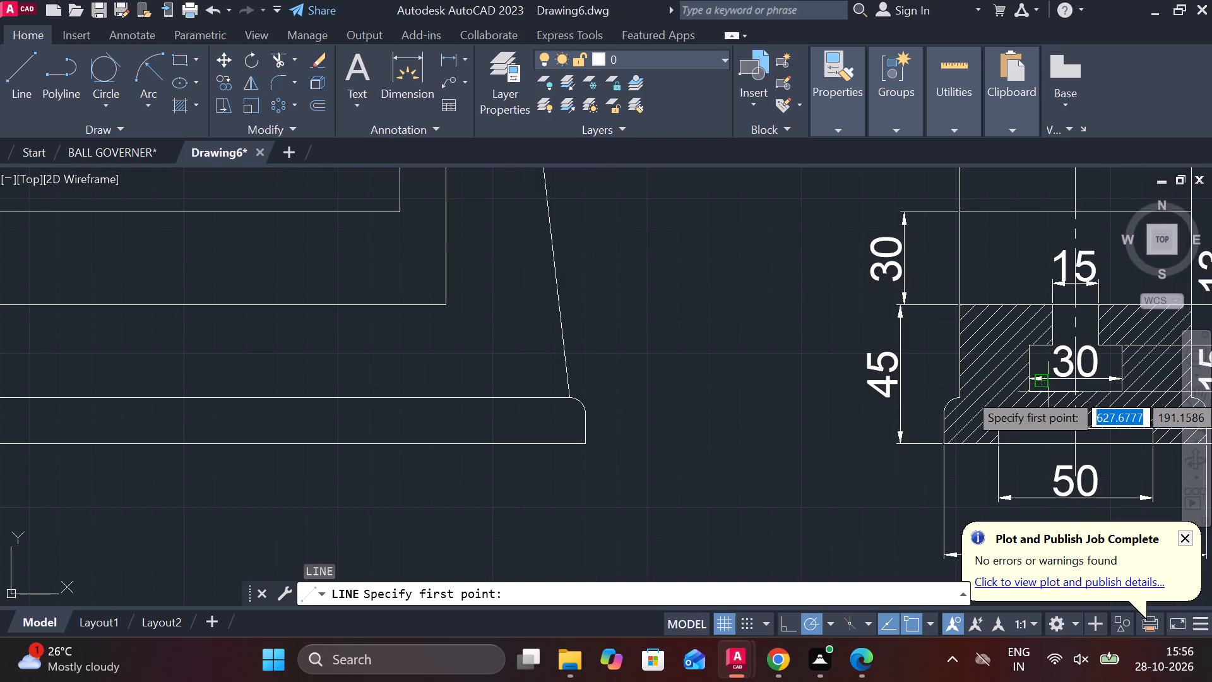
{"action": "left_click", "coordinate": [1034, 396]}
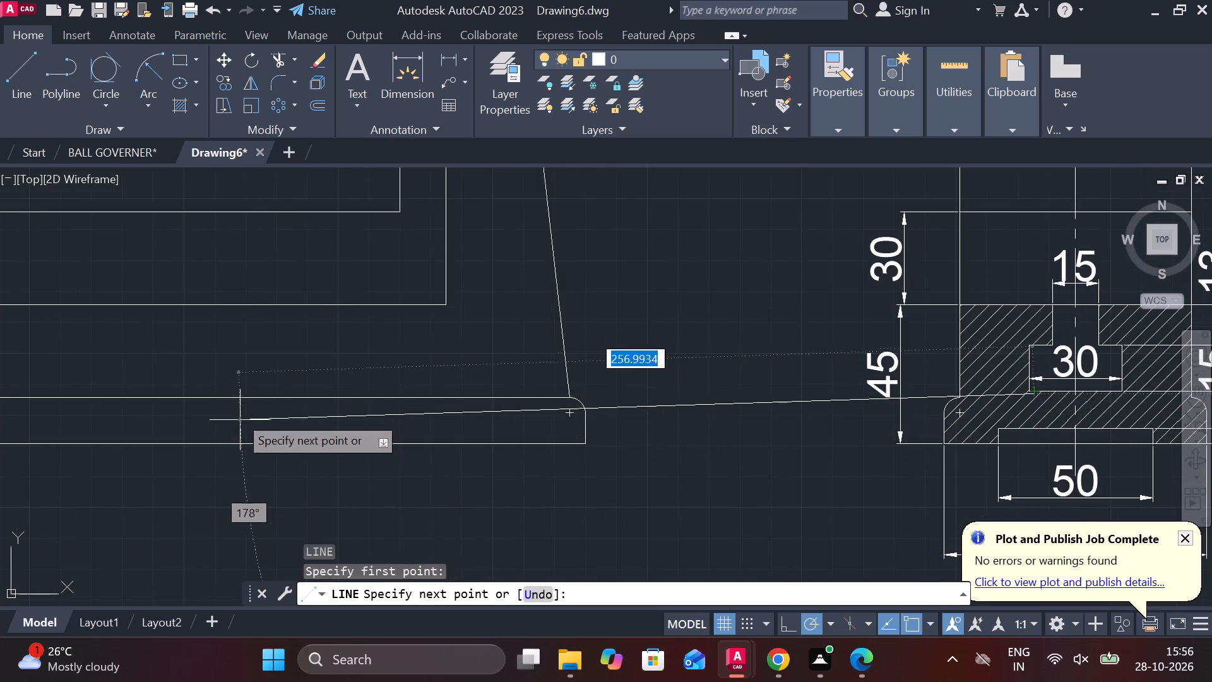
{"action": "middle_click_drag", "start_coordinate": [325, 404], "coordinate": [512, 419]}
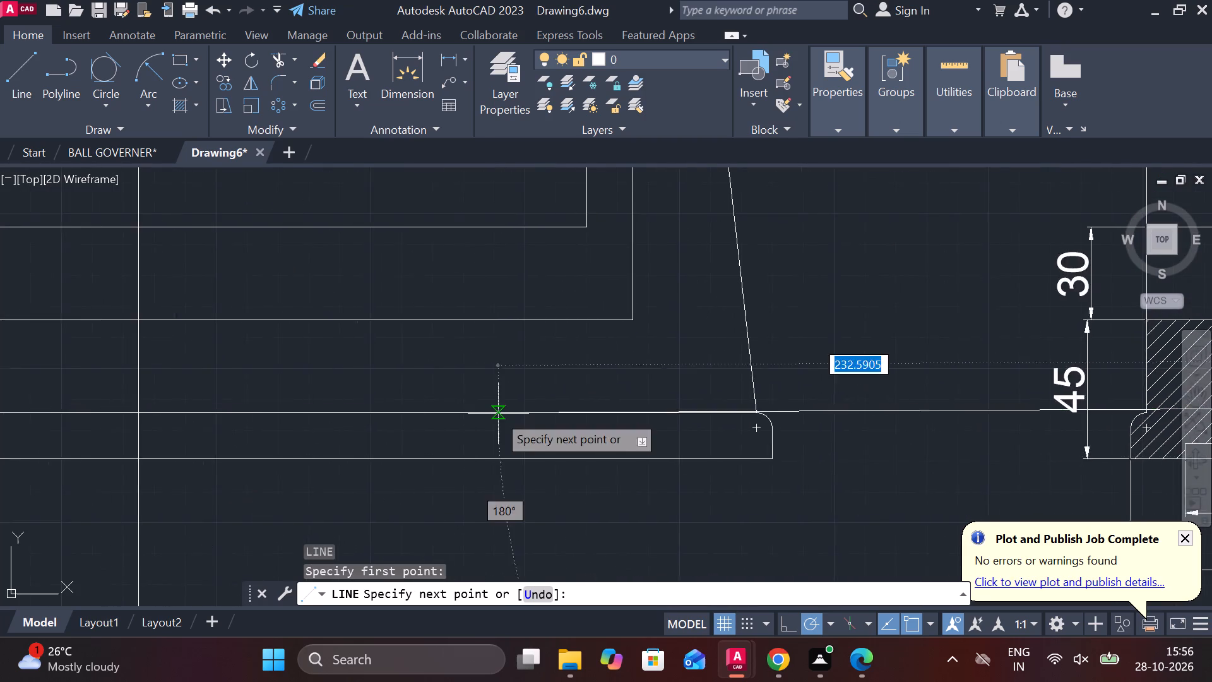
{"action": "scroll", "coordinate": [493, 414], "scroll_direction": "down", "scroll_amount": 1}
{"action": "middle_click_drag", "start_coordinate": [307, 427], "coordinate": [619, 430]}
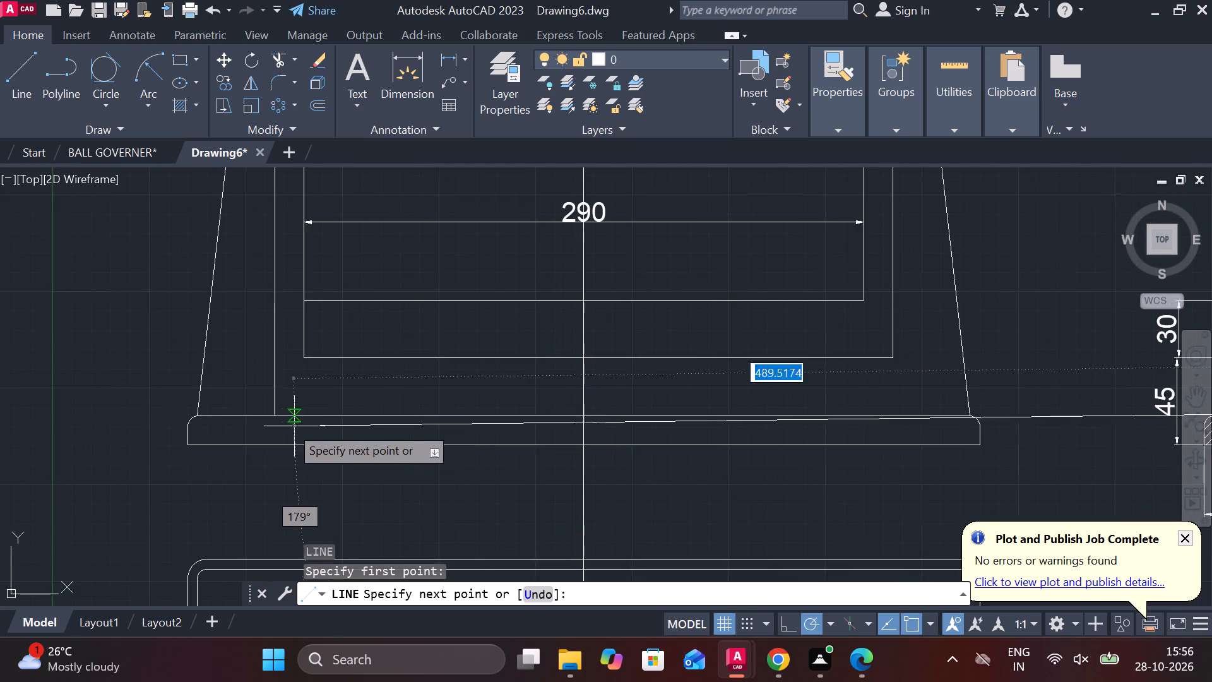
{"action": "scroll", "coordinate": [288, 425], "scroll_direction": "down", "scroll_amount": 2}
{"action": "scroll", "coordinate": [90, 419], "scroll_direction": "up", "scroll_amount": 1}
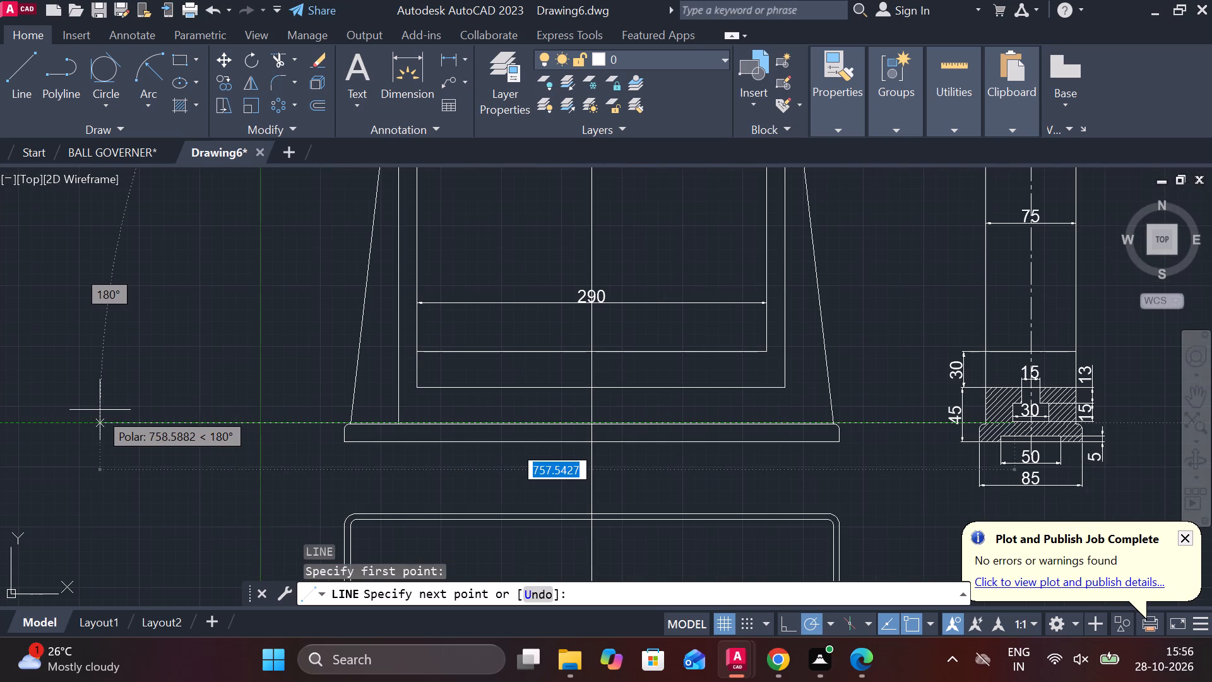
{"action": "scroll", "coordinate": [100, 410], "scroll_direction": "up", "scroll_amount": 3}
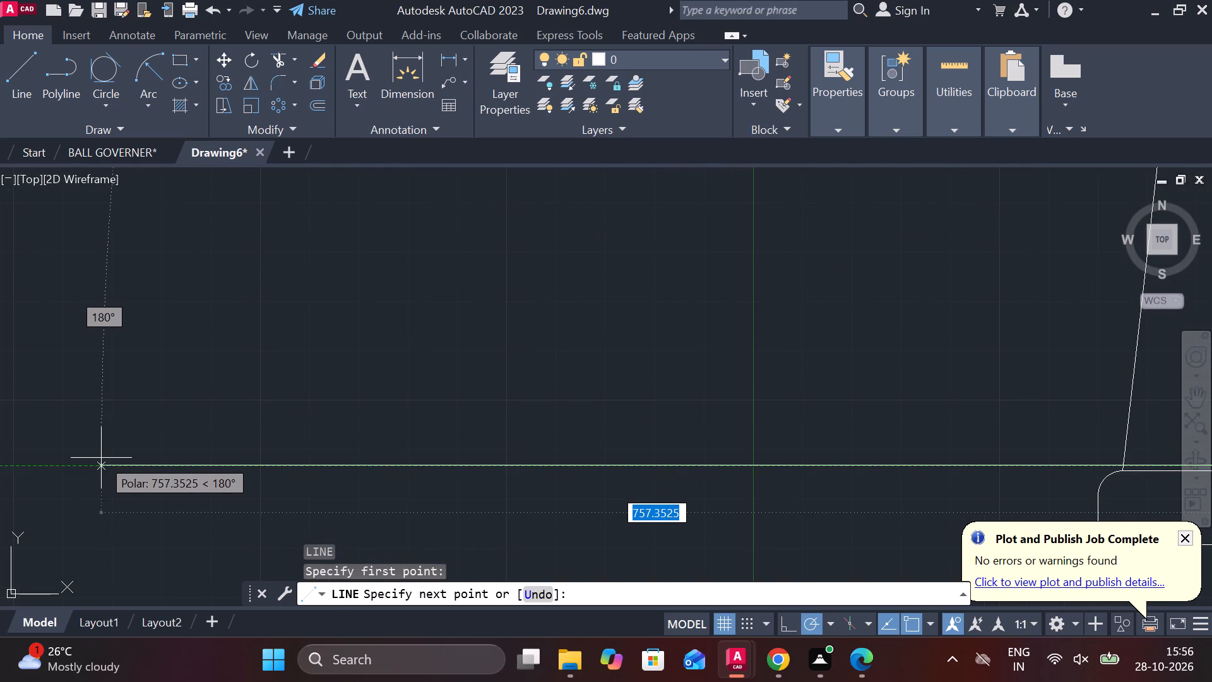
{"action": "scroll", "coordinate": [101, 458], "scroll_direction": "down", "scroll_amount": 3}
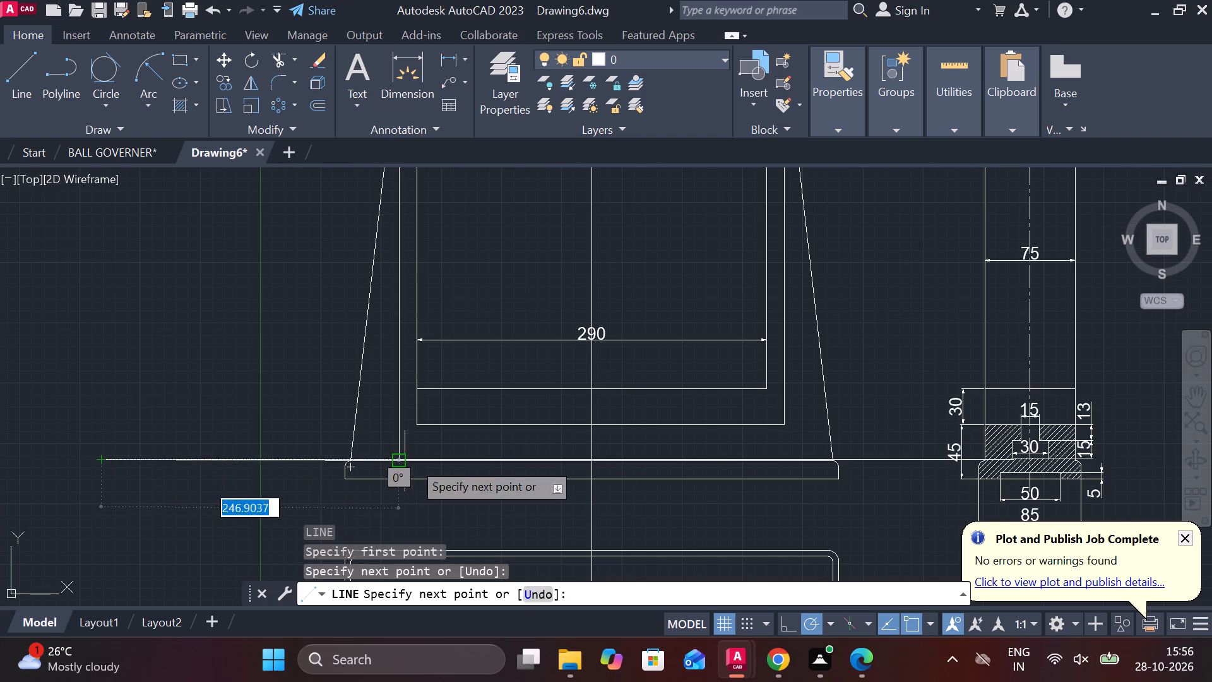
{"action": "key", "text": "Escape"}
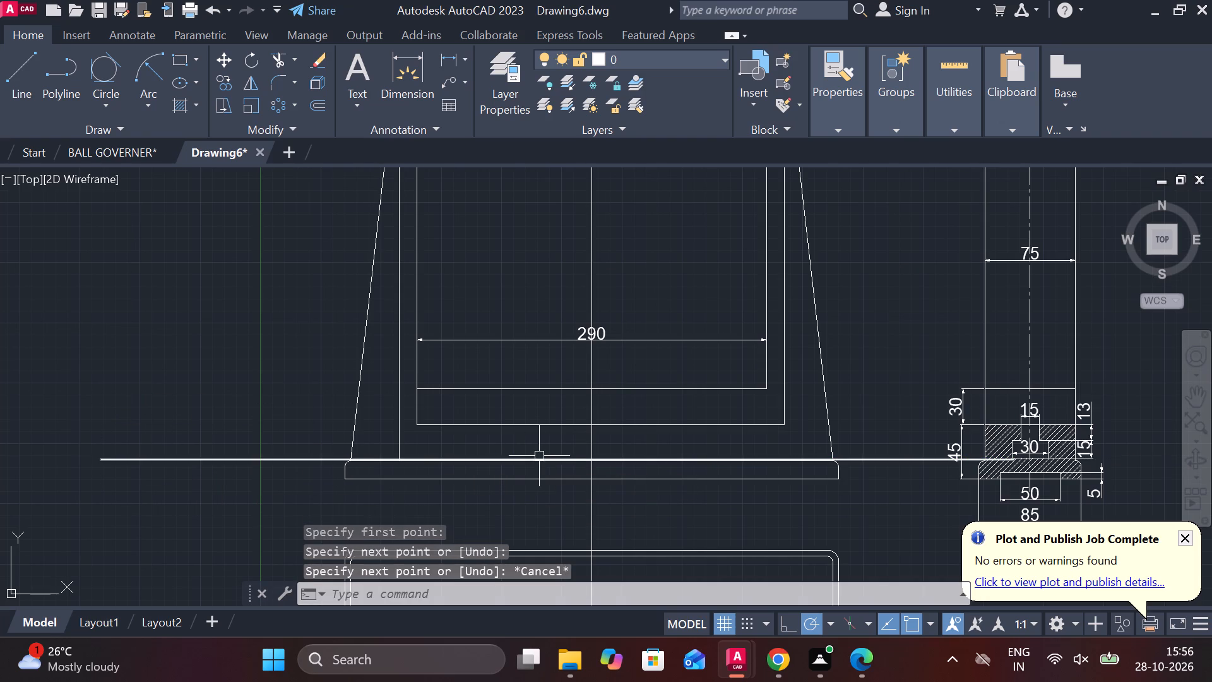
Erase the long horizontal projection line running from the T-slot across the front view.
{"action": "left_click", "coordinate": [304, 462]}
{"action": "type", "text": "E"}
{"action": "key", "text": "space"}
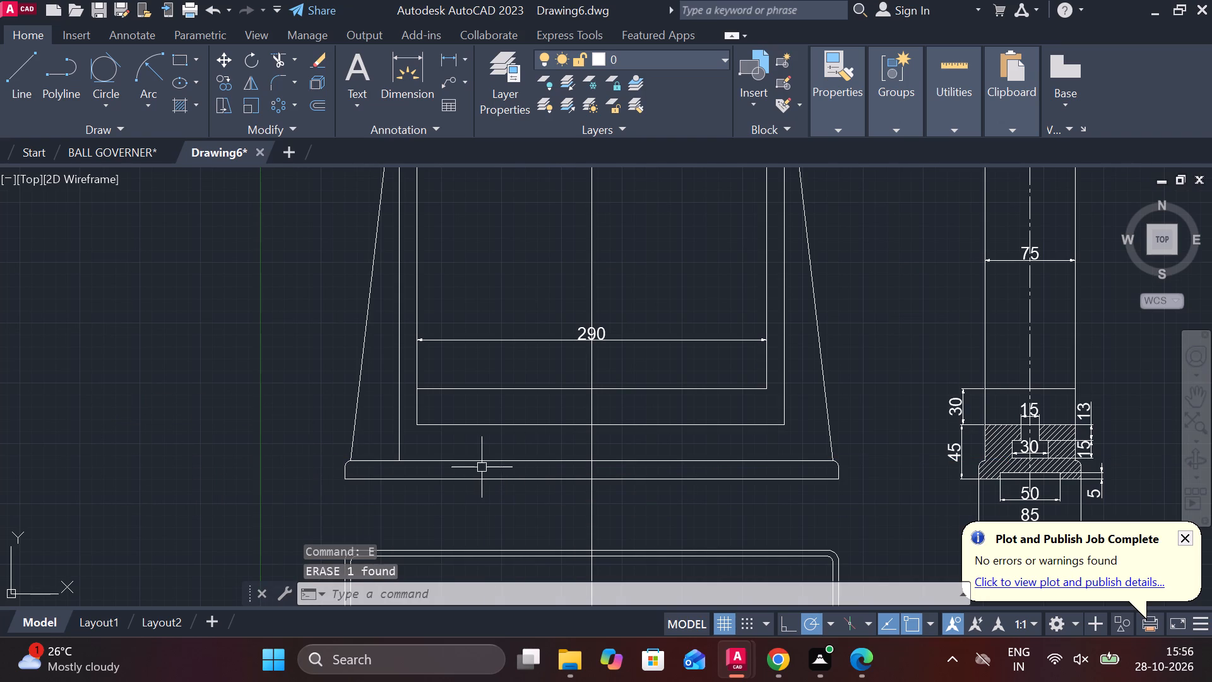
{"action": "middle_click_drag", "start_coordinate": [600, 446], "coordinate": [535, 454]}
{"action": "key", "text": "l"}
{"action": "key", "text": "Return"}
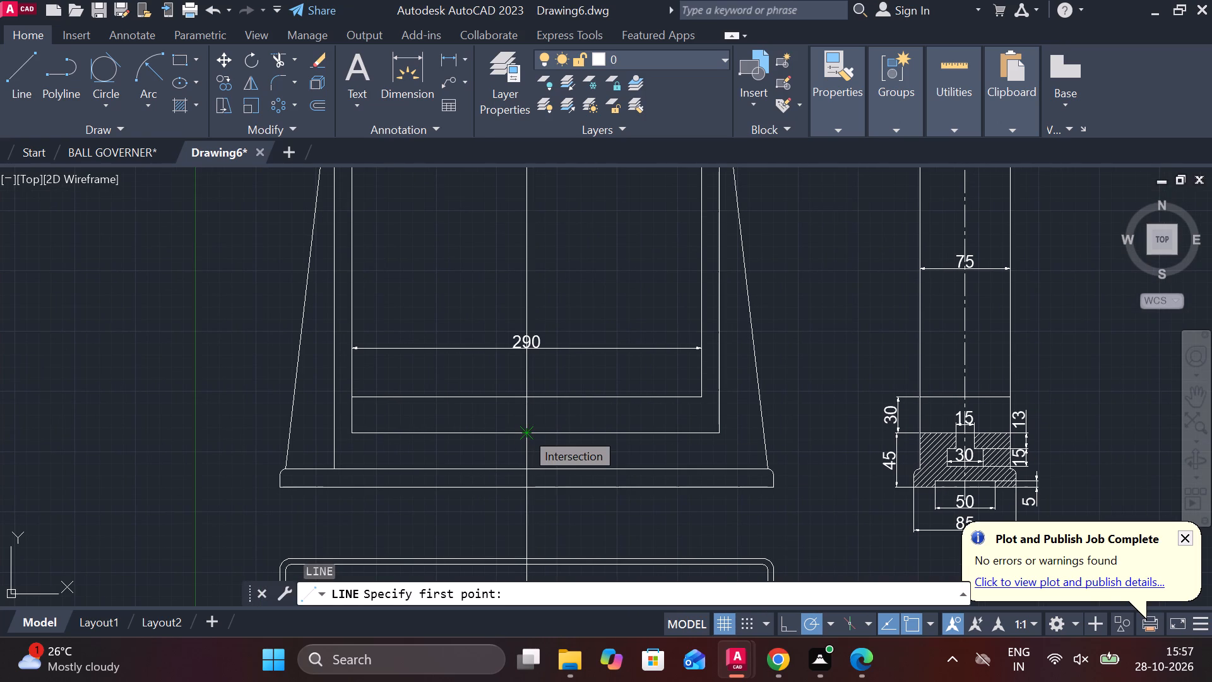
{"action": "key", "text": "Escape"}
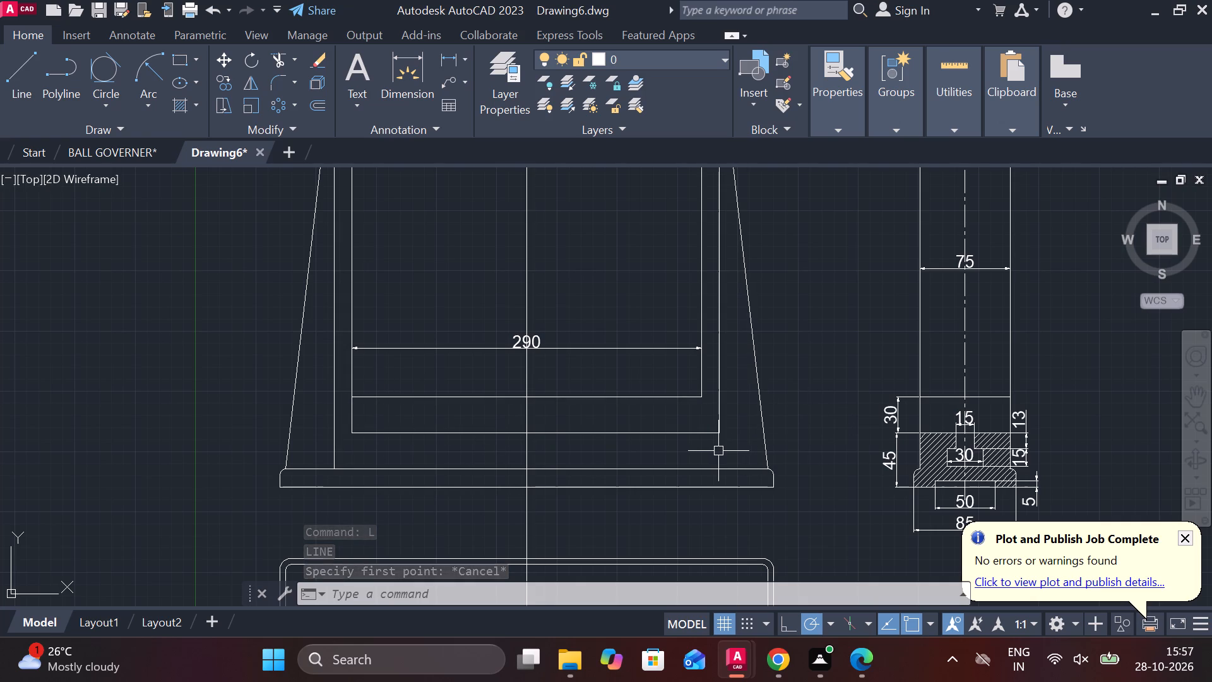
Extend the outer right vertical of the front view down to the base, and try extending the inner right vertical too.
{"action": "type", "text": "EX"}
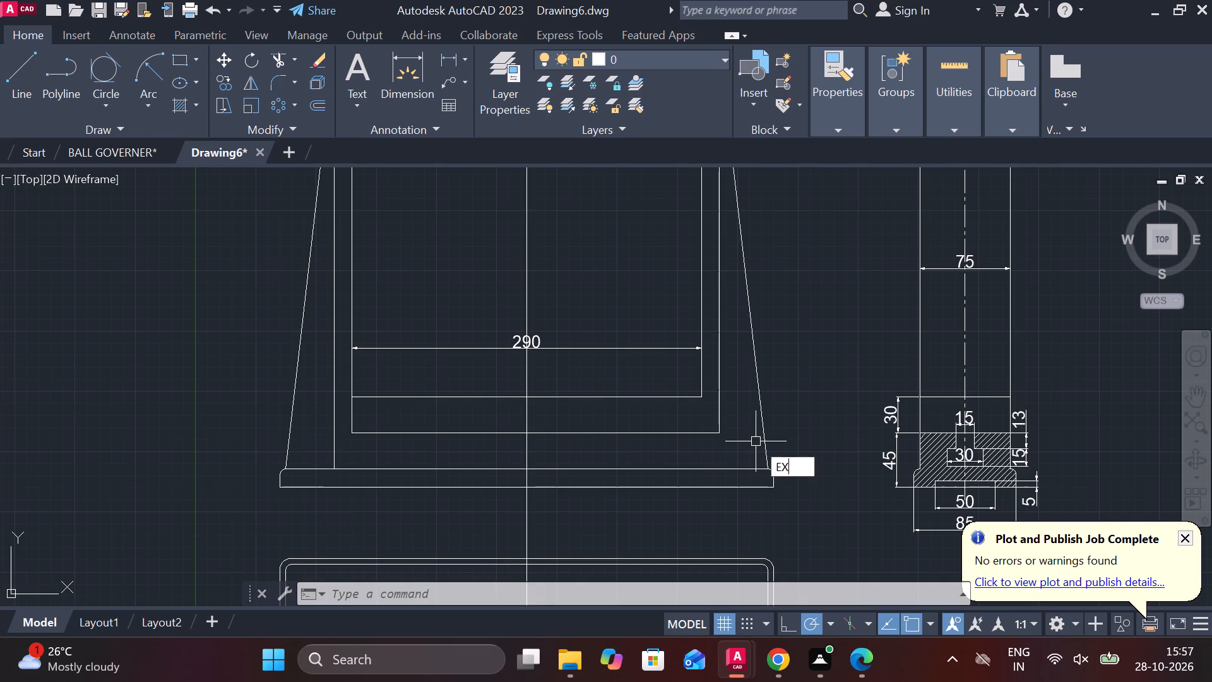
{"action": "key", "text": "space"}
{"action": "left_click", "coordinate": [722, 400]}
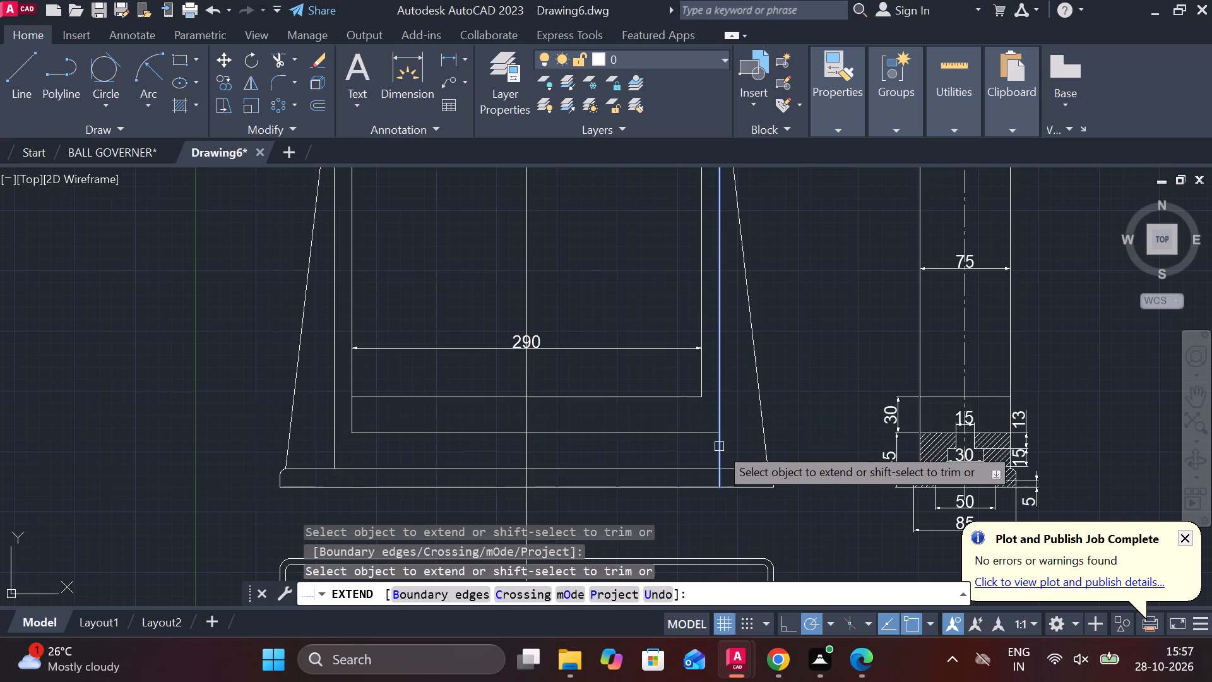
{"action": "left_click", "coordinate": [701, 374]}
{"action": "key", "text": "Escape"}
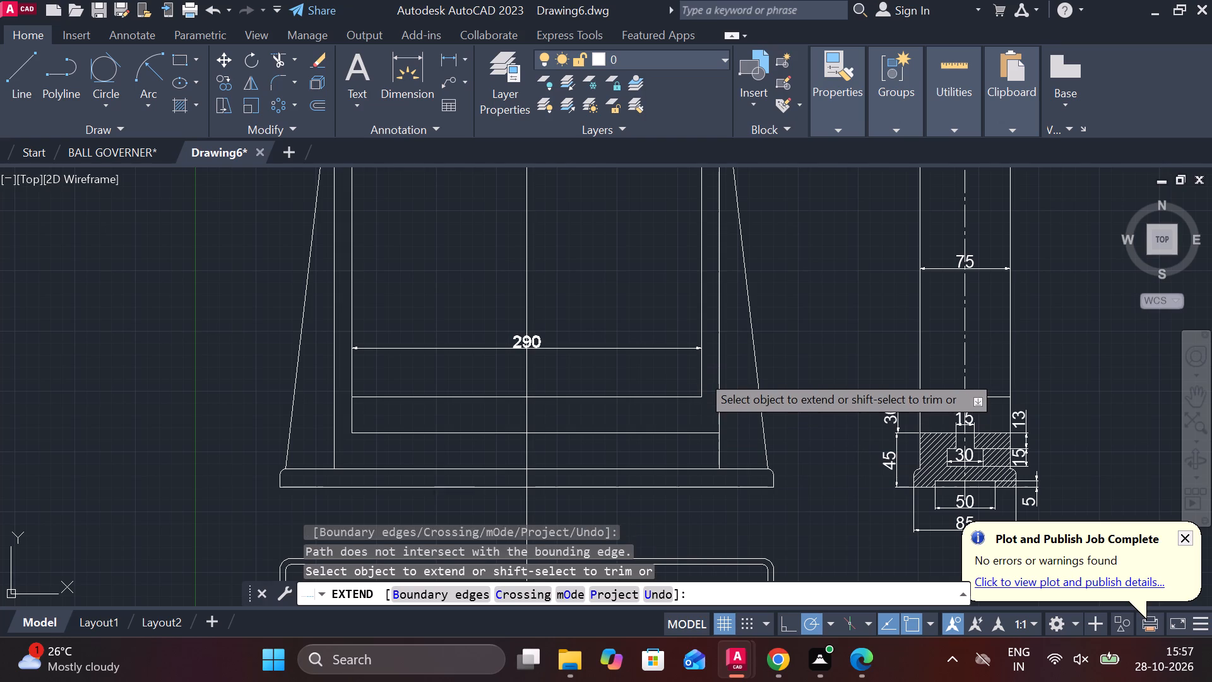
Draw a vertical line from the inner right vertical's lower end down to the lower horizontal line in the front view.
{"action": "scroll", "coordinate": [696, 414], "scroll_direction": "up", "scroll_amount": 1}
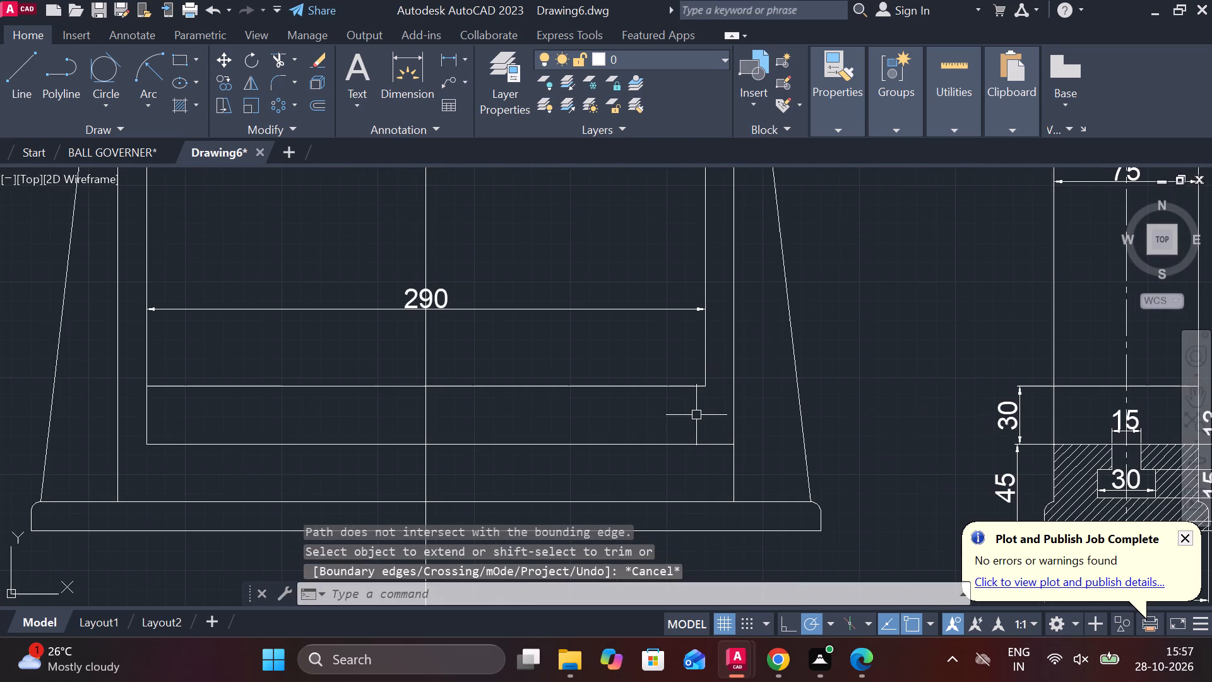
{"action": "key", "text": "l"}
{"action": "key", "text": "Return"}
{"action": "left_click", "coordinate": [699, 386]}
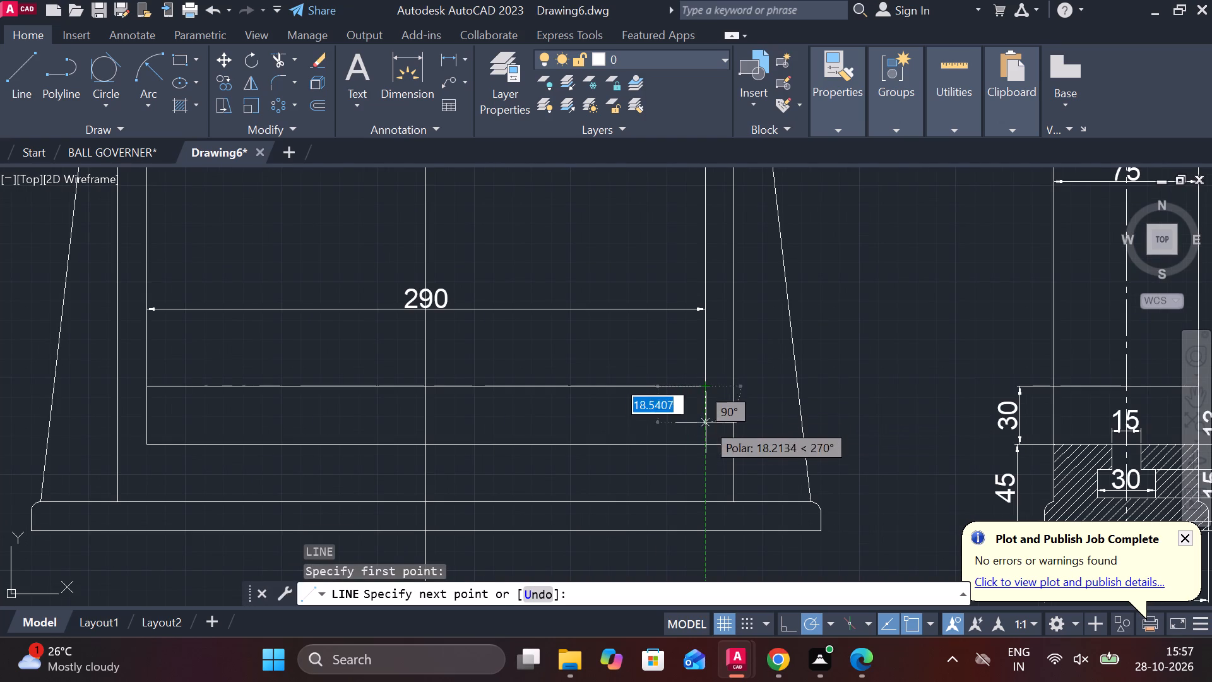
{"action": "left_click", "coordinate": [704, 449]}
{"action": "key", "text": "Escape"}
Trim the lower horizontal line where it overhangs past the inner right vertical.
{"action": "type", "text": "TR"}
{"action": "key", "text": "space"}
{"action": "left_click", "coordinate": [717, 441]}
{"action": "scroll", "coordinate": [717, 441], "scroll_direction": "down", "scroll_amount": 2}
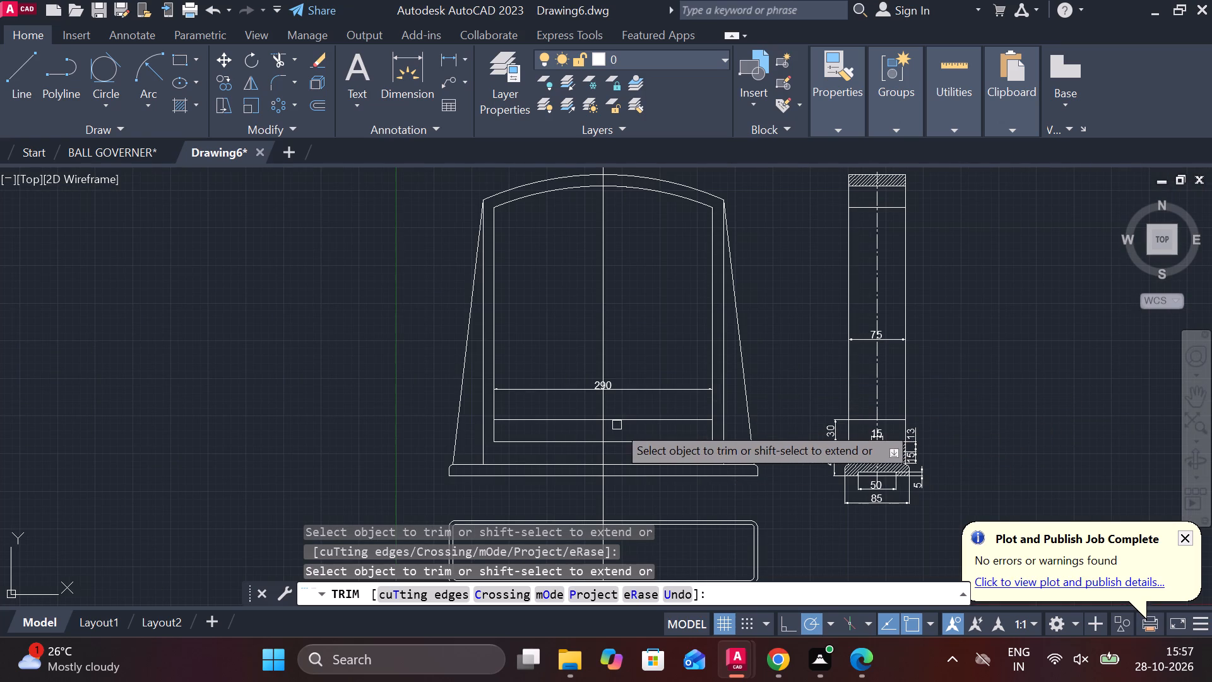
{"action": "key", "text": "Escape"}
Draw a 60 wide, 5 deep recess outline below the frame's lower horizontal line, starting 30 right of the centreline.
{"action": "scroll", "coordinate": [522, 424], "scroll_direction": "up", "scroll_amount": 2}
{"action": "middle_click_drag", "start_coordinate": [522, 424], "coordinate": [492, 325]}
{"action": "middle_click_drag", "start_coordinate": [565, 368], "coordinate": [533, 382]}
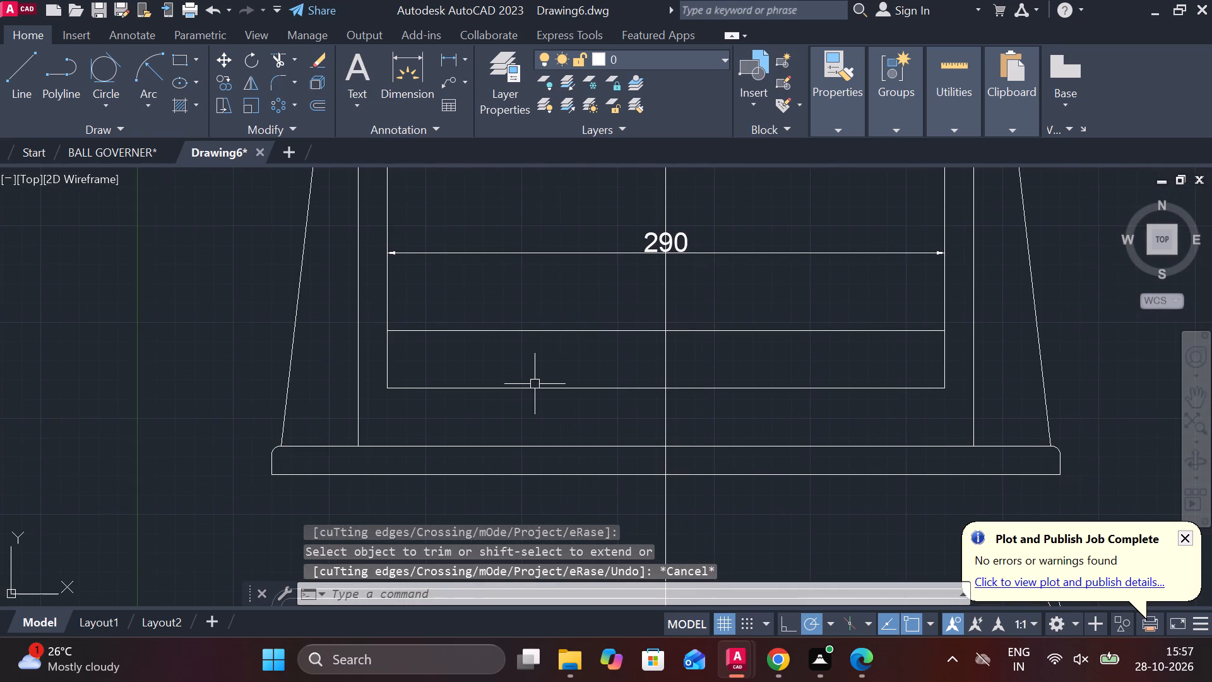
{"action": "key", "text": "l"}
{"action": "key", "text": "Return"}
{"action": "scroll", "coordinate": [645, 379], "scroll_direction": "down", "scroll_amount": 1}
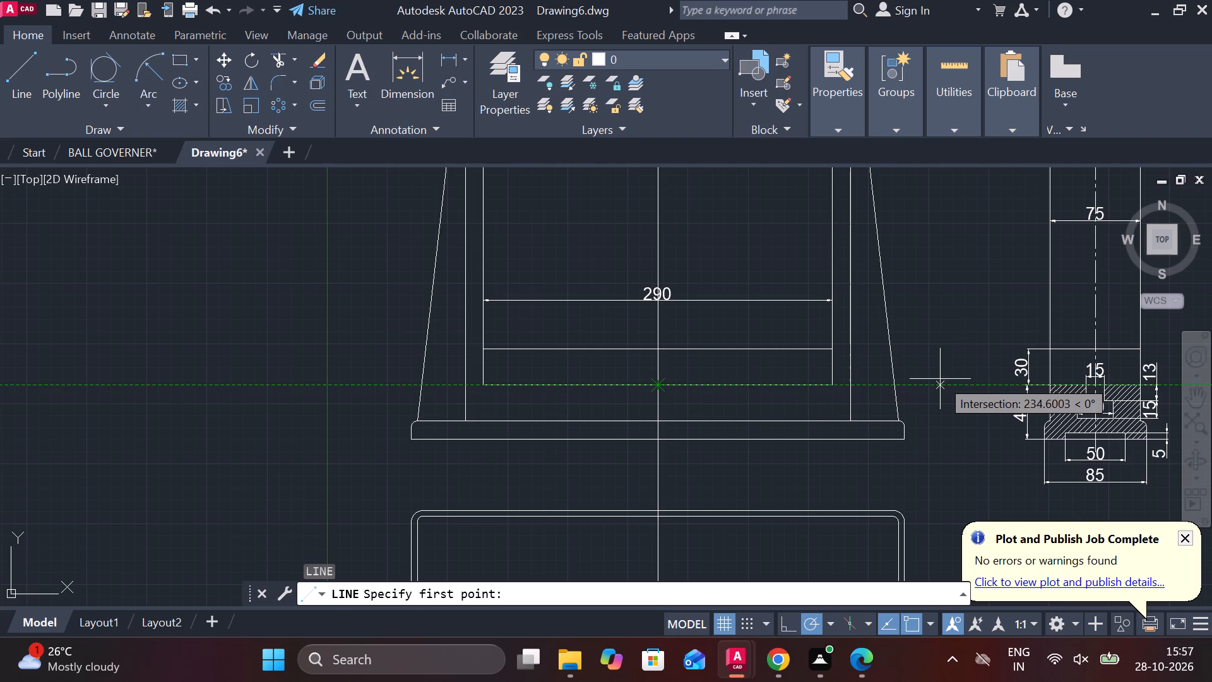
{"action": "type", "text": "30"}
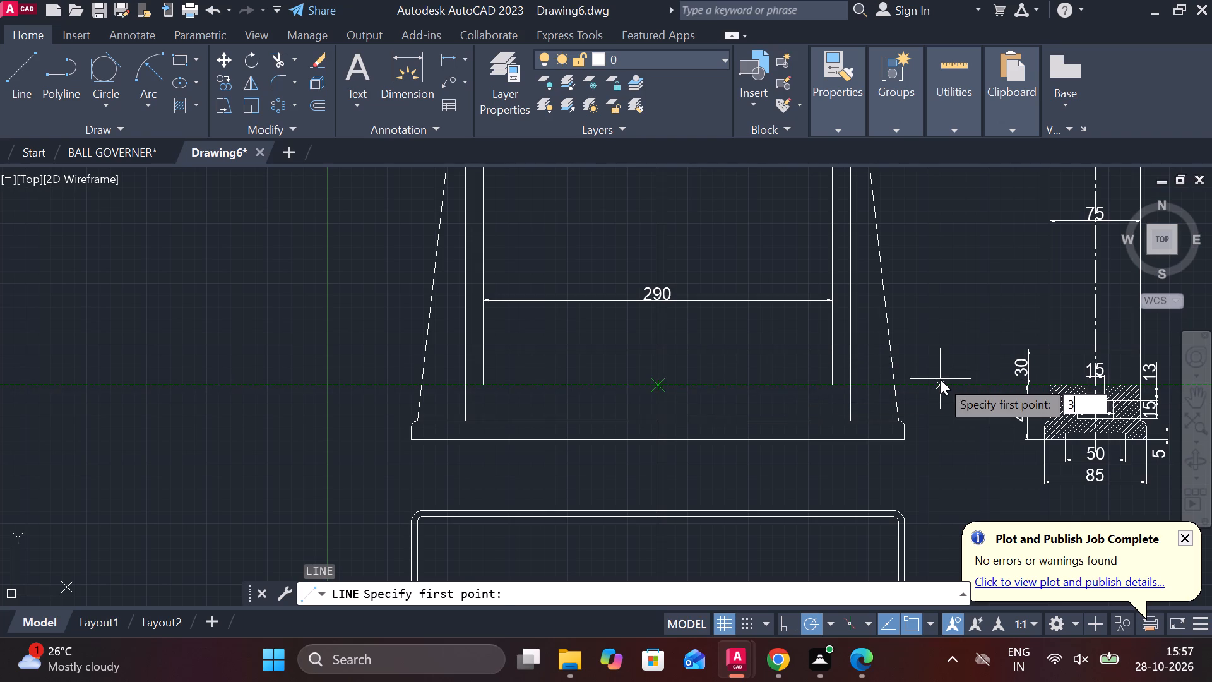
{"action": "key", "text": "Return"}
{"action": "scroll", "coordinate": [667, 384], "scroll_direction": "up", "scroll_amount": 3}
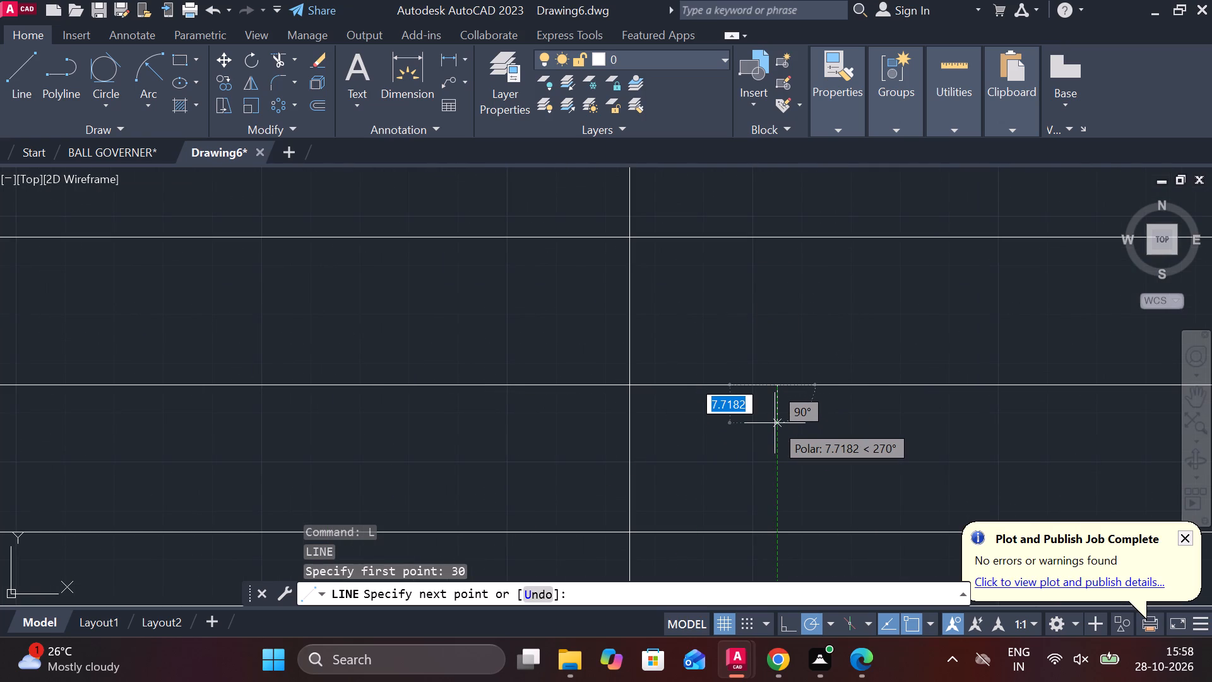
{"action": "type", "text": "5"}
{"action": "key", "text": "space"}
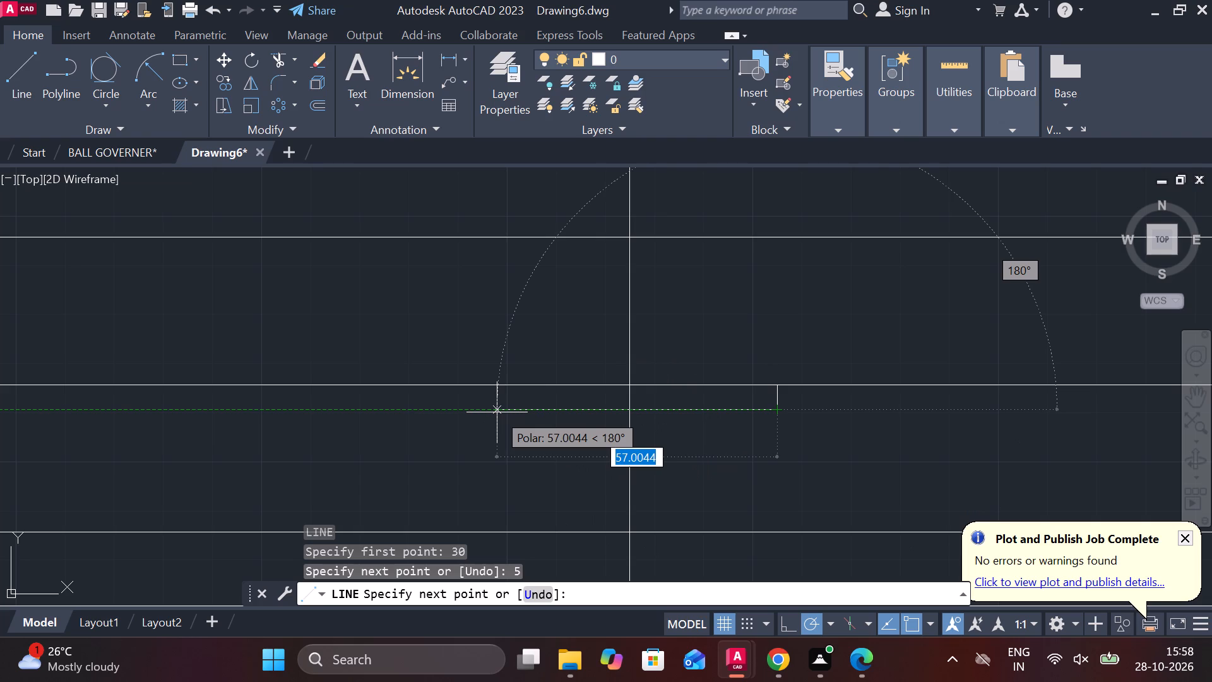
{"action": "type", "text": "60"}
{"action": "key", "text": "Return"}
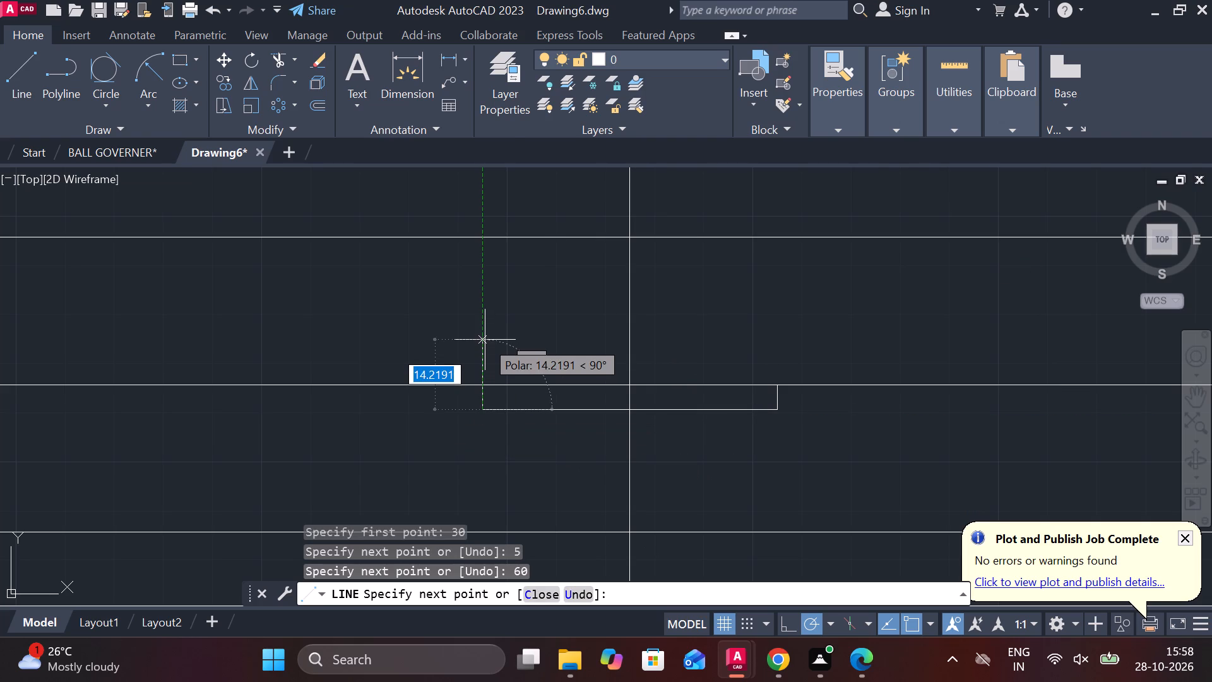
{"action": "type", "text": "5"}
{"action": "key", "text": "space"}
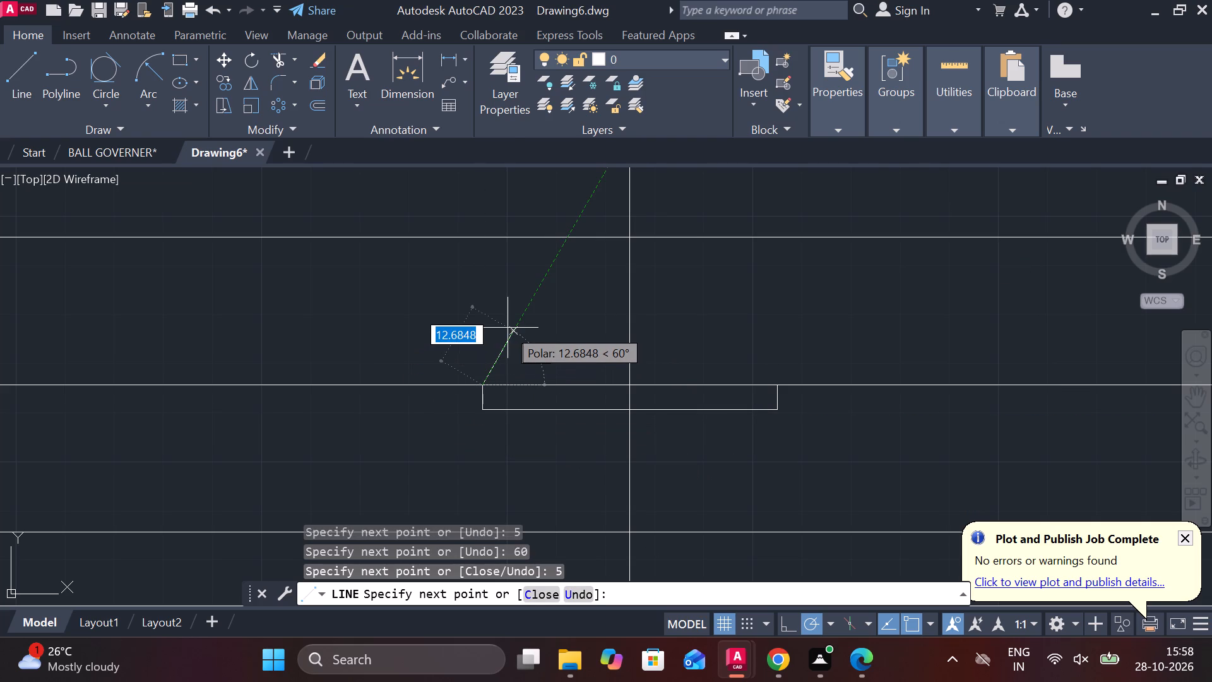
{"action": "key", "text": "Escape"}
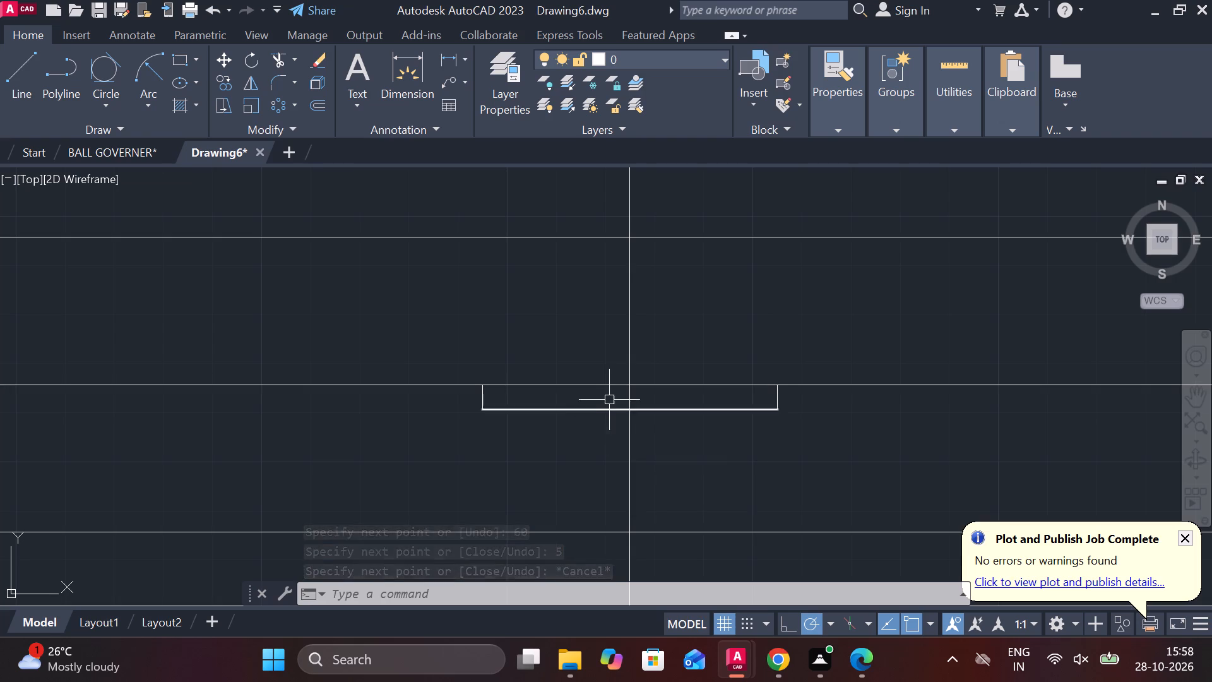
Draw a vertical line from the frame's lower horizontal line, 100 right of the centreline, down to the base's top edge.
{"action": "scroll", "coordinate": [612, 395], "scroll_direction": "down", "scroll_amount": 1}
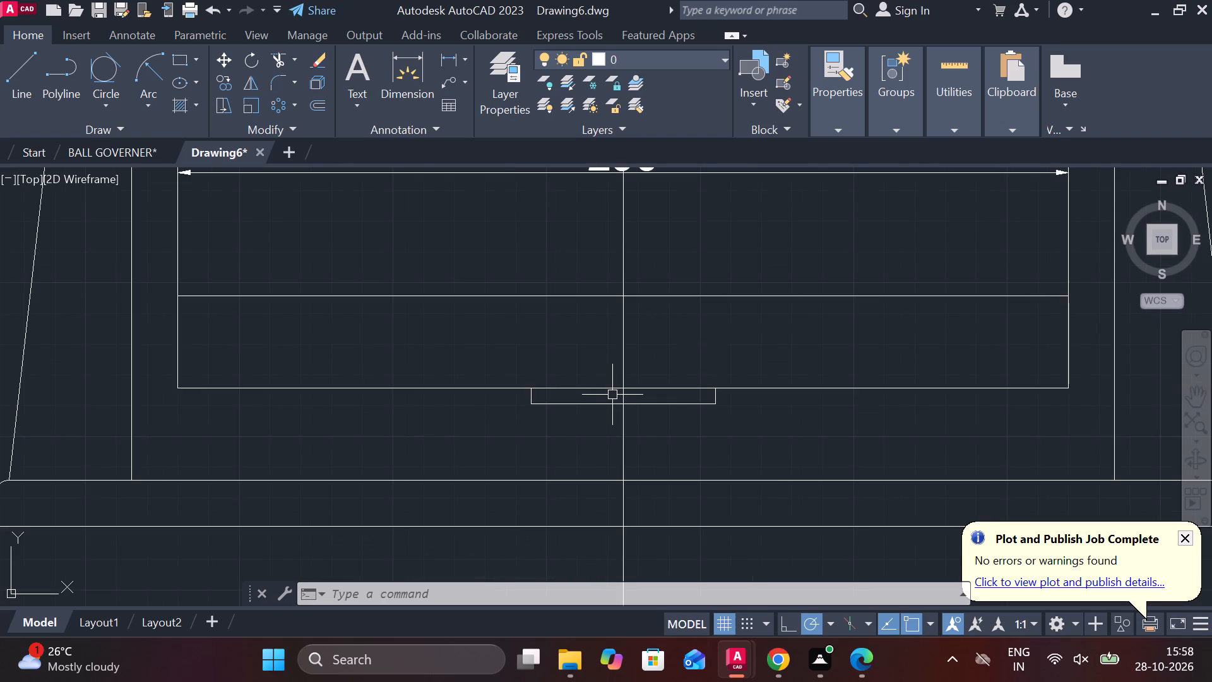
{"action": "scroll", "coordinate": [702, 386], "scroll_direction": "down", "scroll_amount": 1}
{"action": "key", "text": "l"}
{"action": "key", "text": "Return"}
{"action": "middle_click_drag", "start_coordinate": [814, 443], "coordinate": [731, 443]}
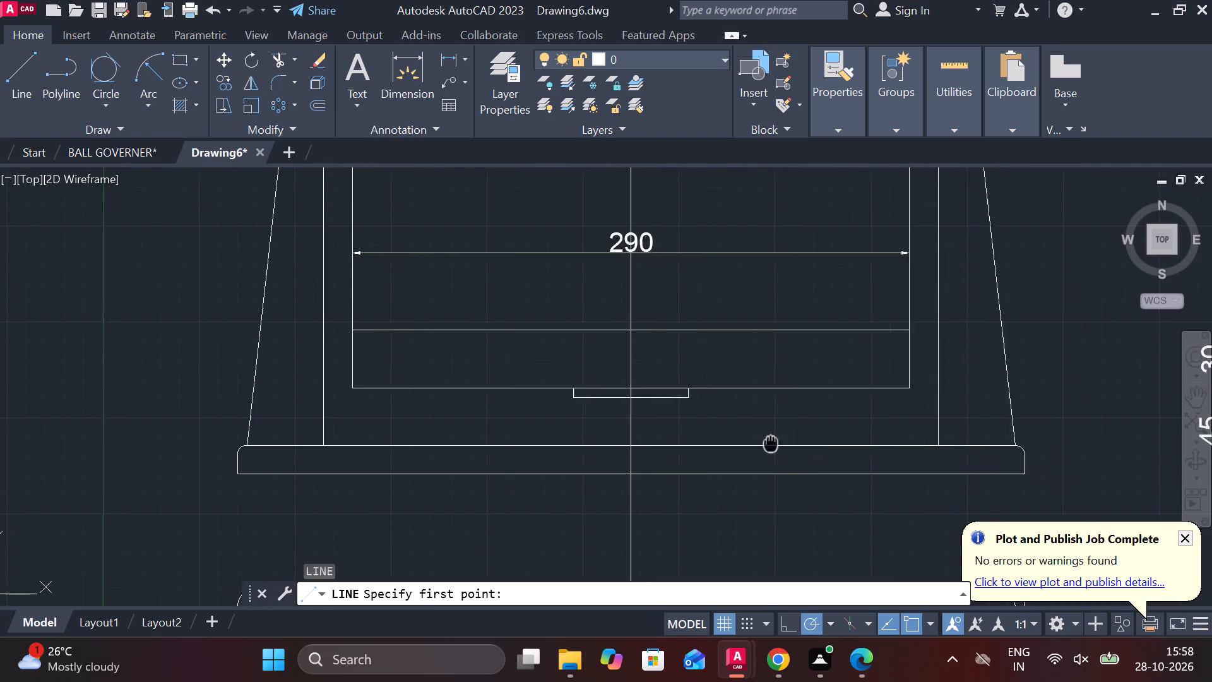
{"action": "middle_click_drag", "start_coordinate": [731, 443], "coordinate": [663, 445]}
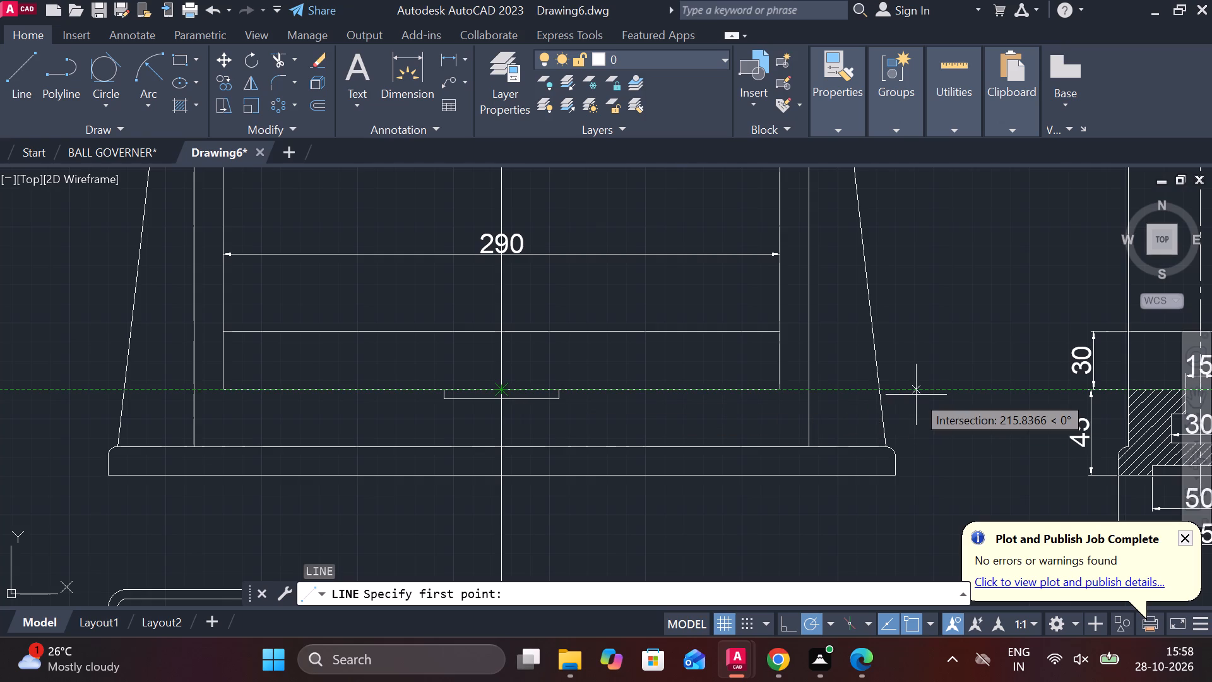
{"action": "type", "text": "100"}
{"action": "key", "text": "Return"}
{"action": "scroll", "coordinate": [689, 407], "scroll_direction": "up", "scroll_amount": 3}
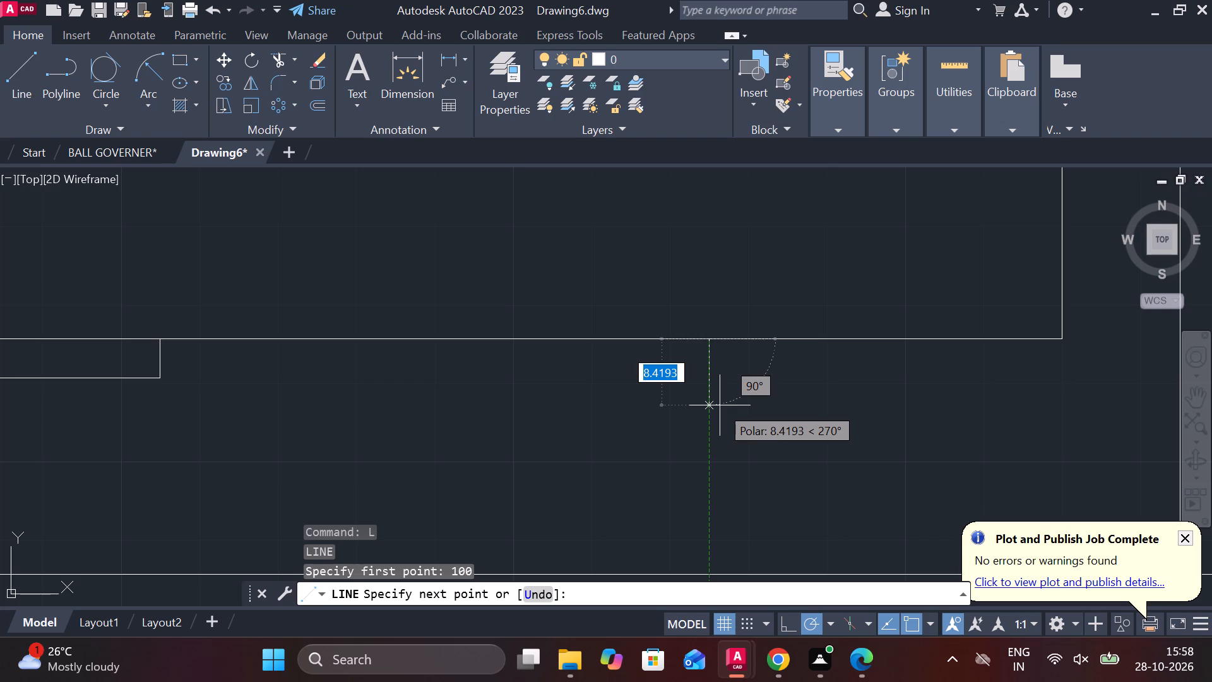
{"action": "type", "text": "13"}
{"action": "key", "text": "space"}
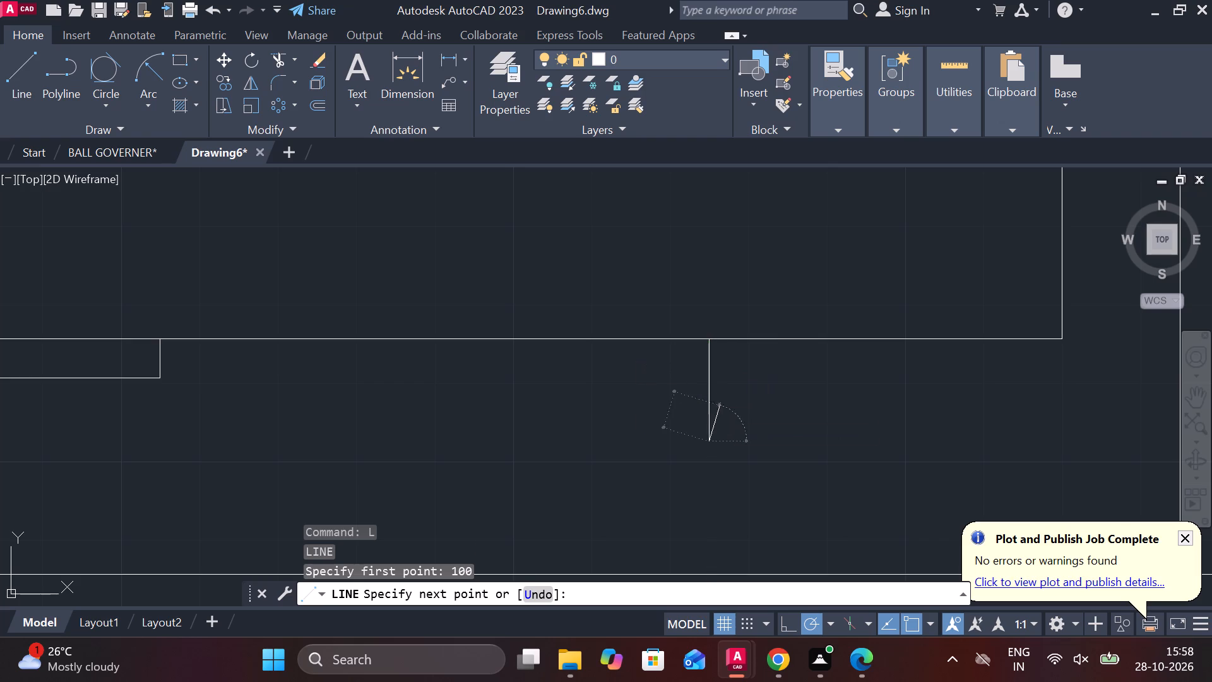
{"action": "scroll", "coordinate": [718, 423], "scroll_direction": "down", "scroll_amount": 3}
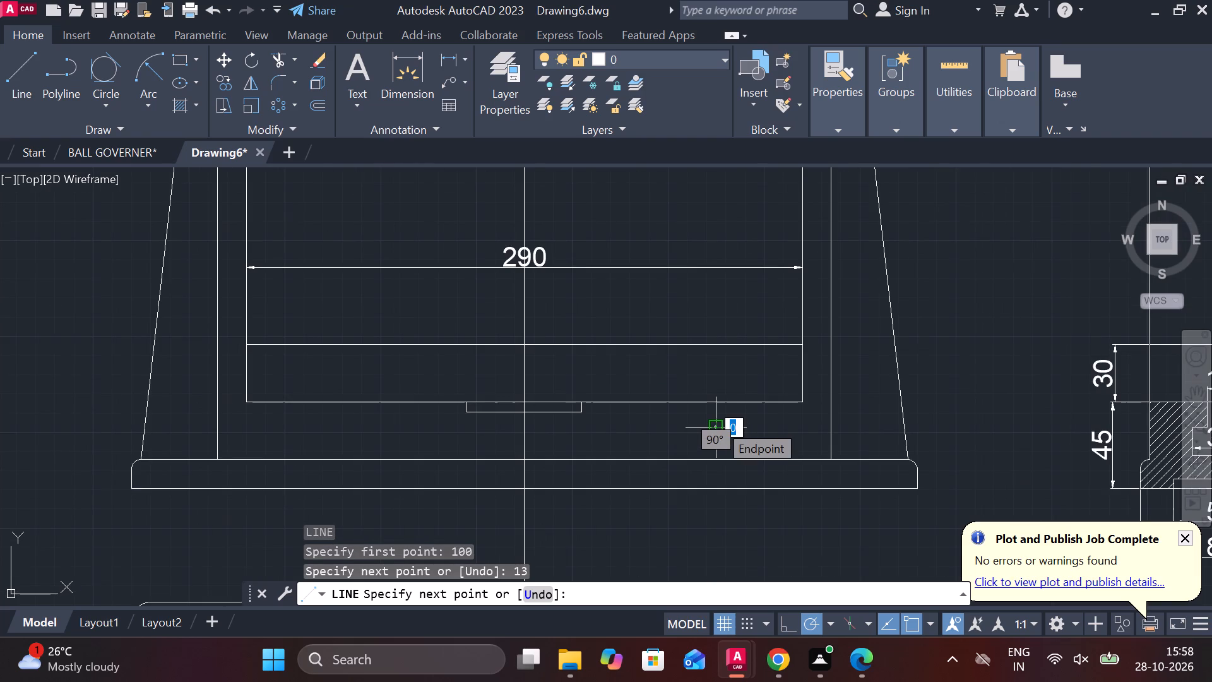
{"action": "scroll", "coordinate": [718, 423], "scroll_direction": "up", "scroll_amount": 1}
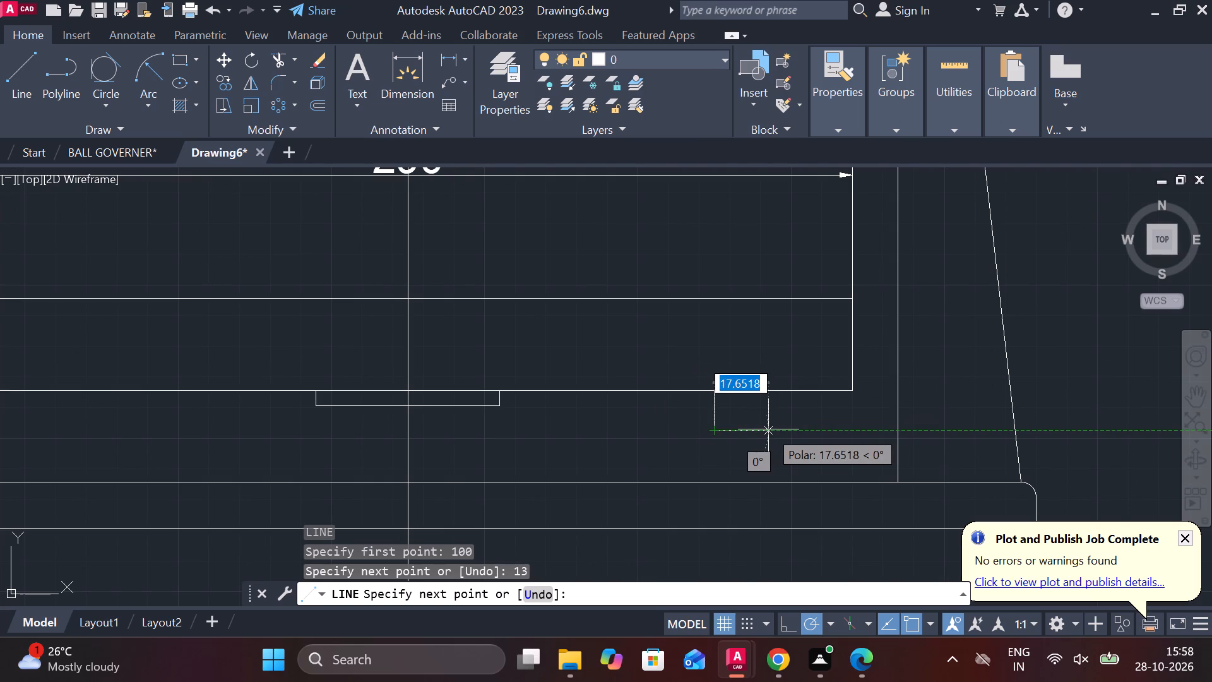
{"action": "key", "text": "ctrl+z"}
{"action": "scroll", "coordinate": [712, 390], "scroll_direction": "down", "scroll_amount": 2}
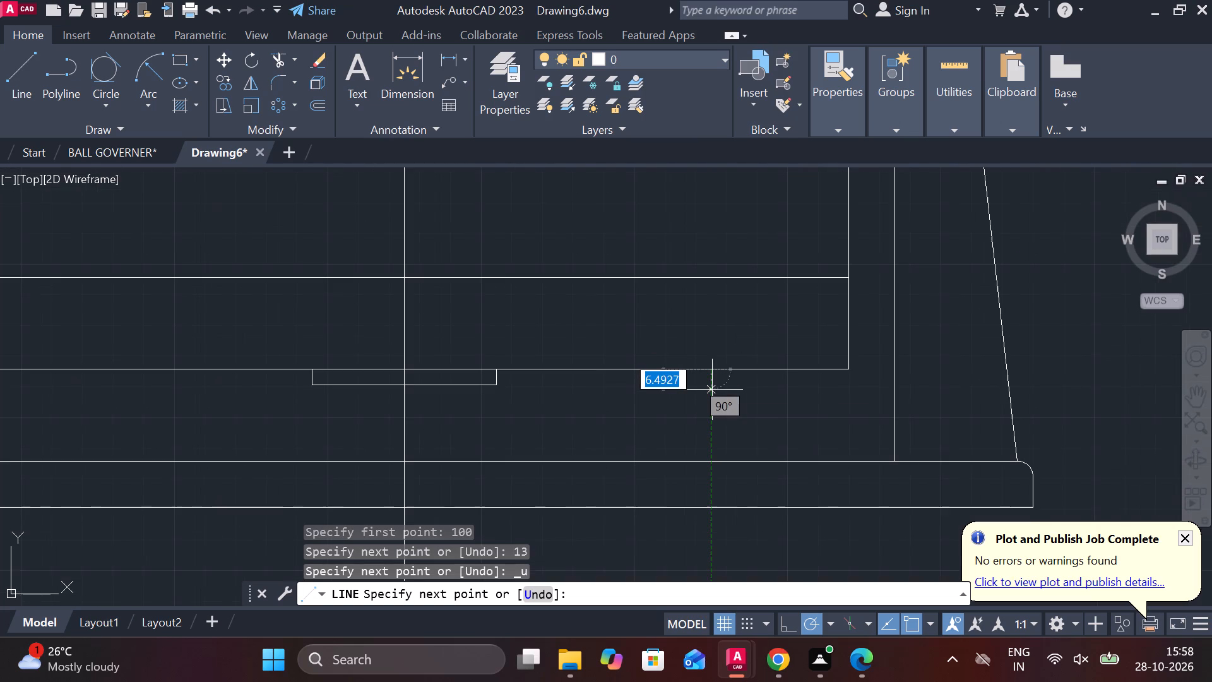
{"action": "scroll", "coordinate": [712, 390], "scroll_direction": "up", "scroll_amount": 2}
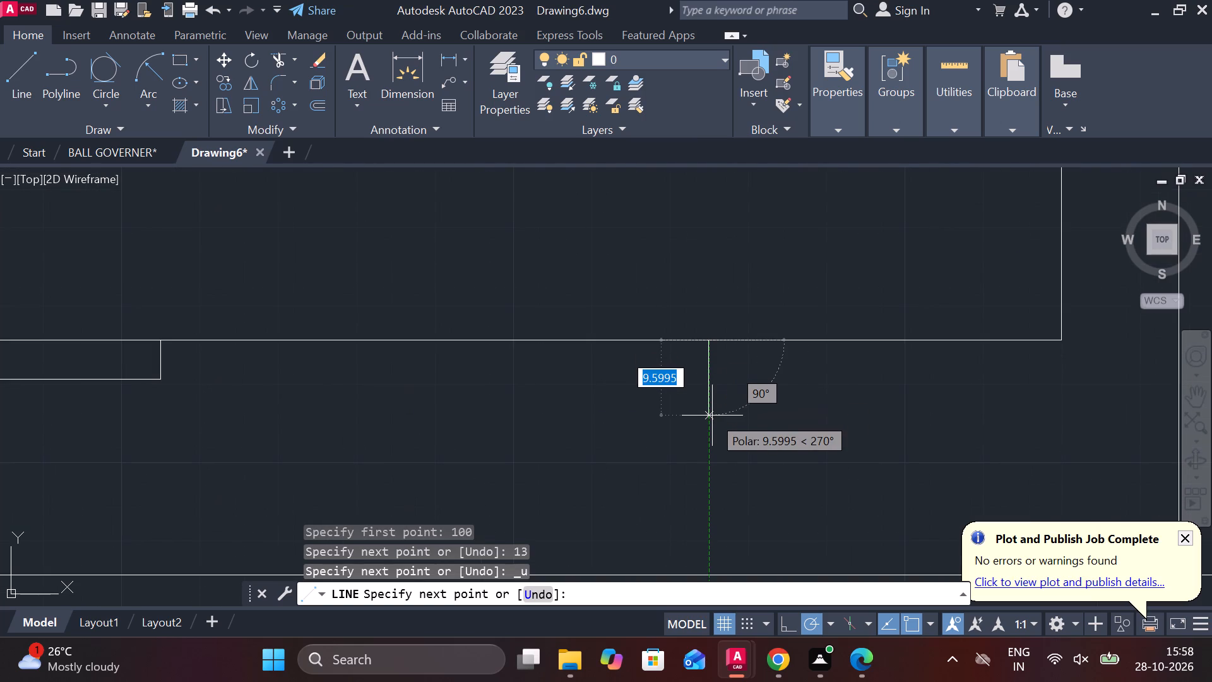
{"action": "scroll", "coordinate": [682, 401], "scroll_direction": "down", "scroll_amount": 3}
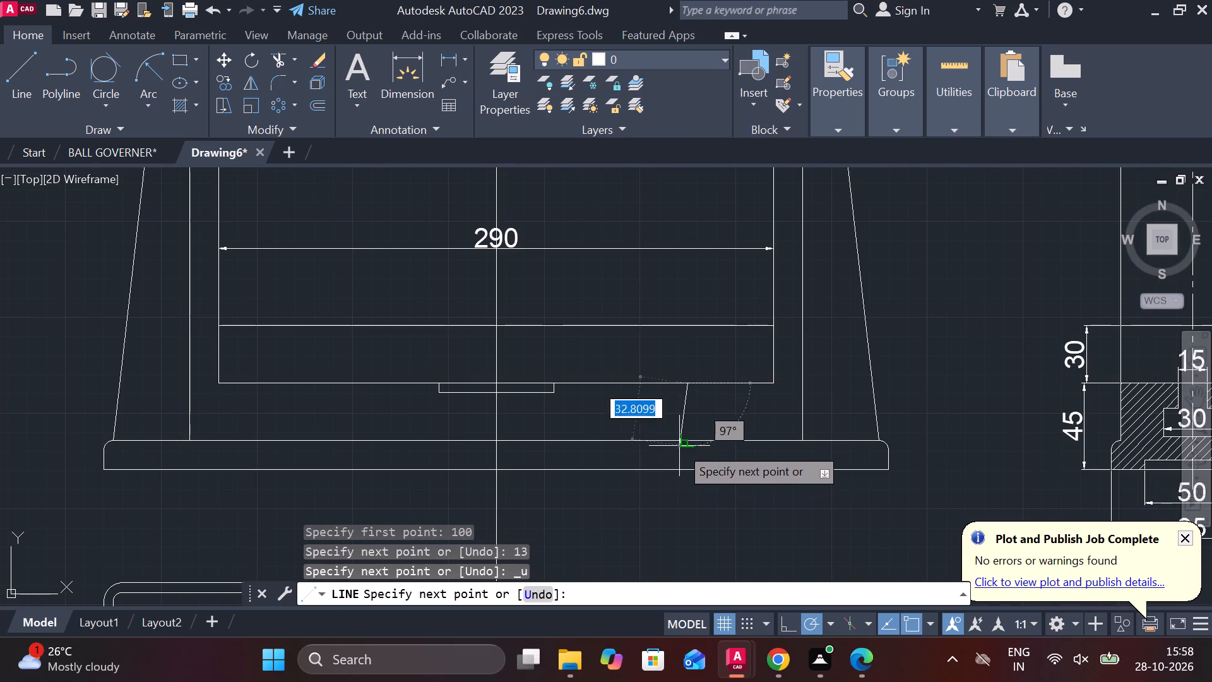
{"action": "left_click", "coordinate": [687, 440]}
{"action": "key", "text": "Escape"}
Draw a 30 by 30 square from lines in the space between the front view's base and the plan view.
{"action": "scroll", "coordinate": [687, 395], "scroll_direction": "up", "scroll_amount": 2}
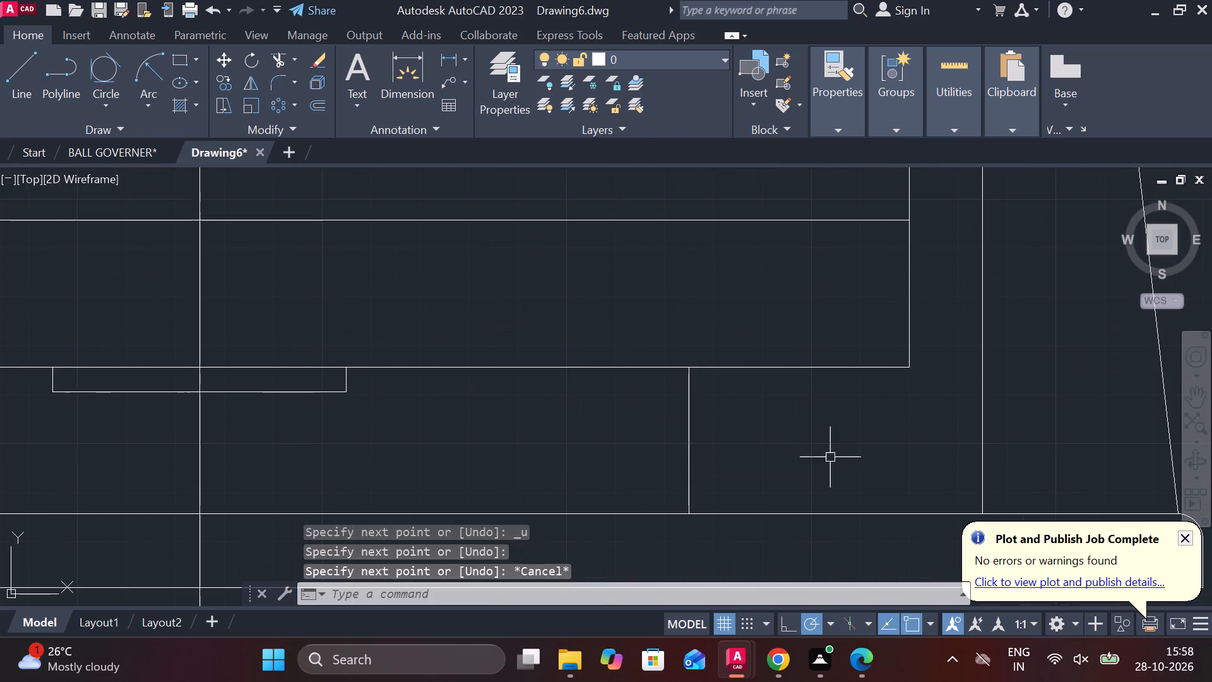
{"action": "scroll", "coordinate": [830, 458], "scroll_direction": "down", "scroll_amount": 2}
{"action": "middle_click_drag", "start_coordinate": [848, 533], "coordinate": [677, 354]}
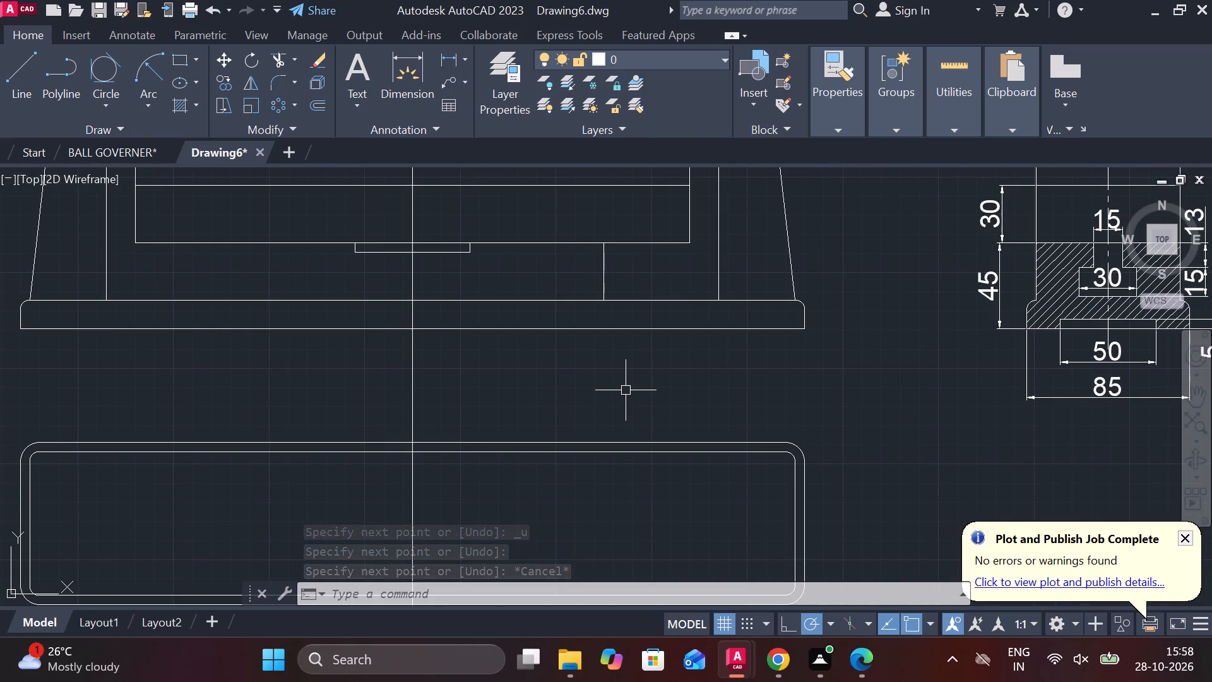
{"action": "key", "text": "l"}
{"action": "key", "text": "Return"}
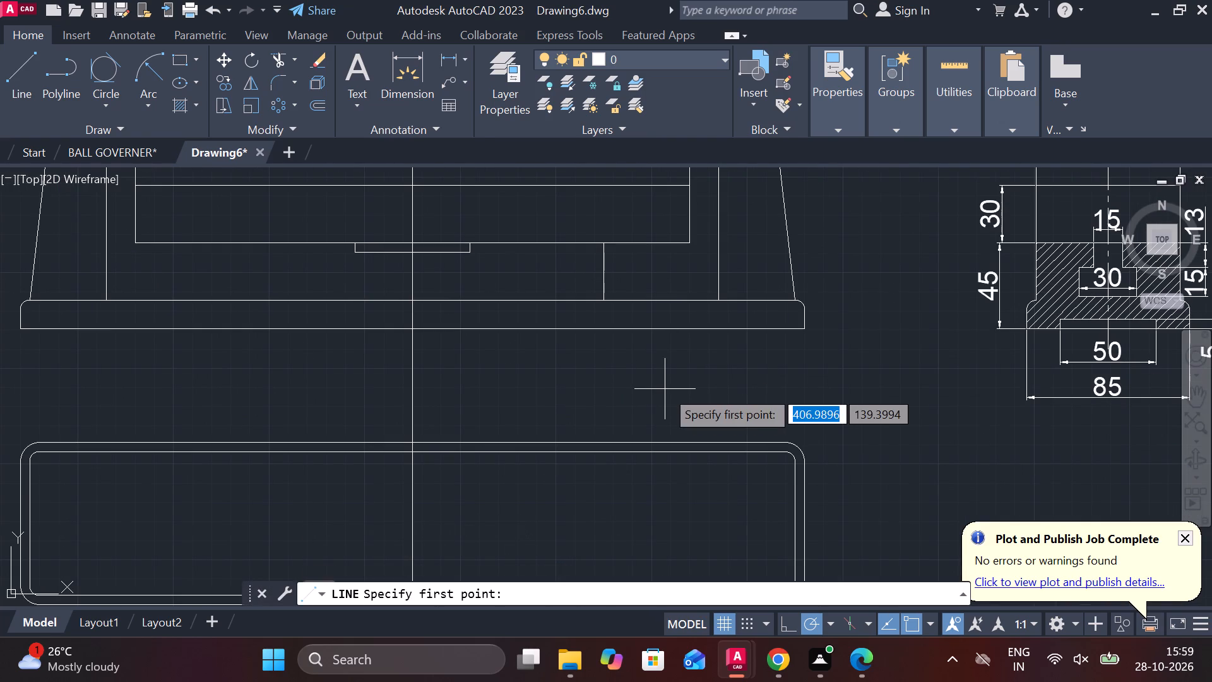
{"action": "left_click", "coordinate": [630, 364]}
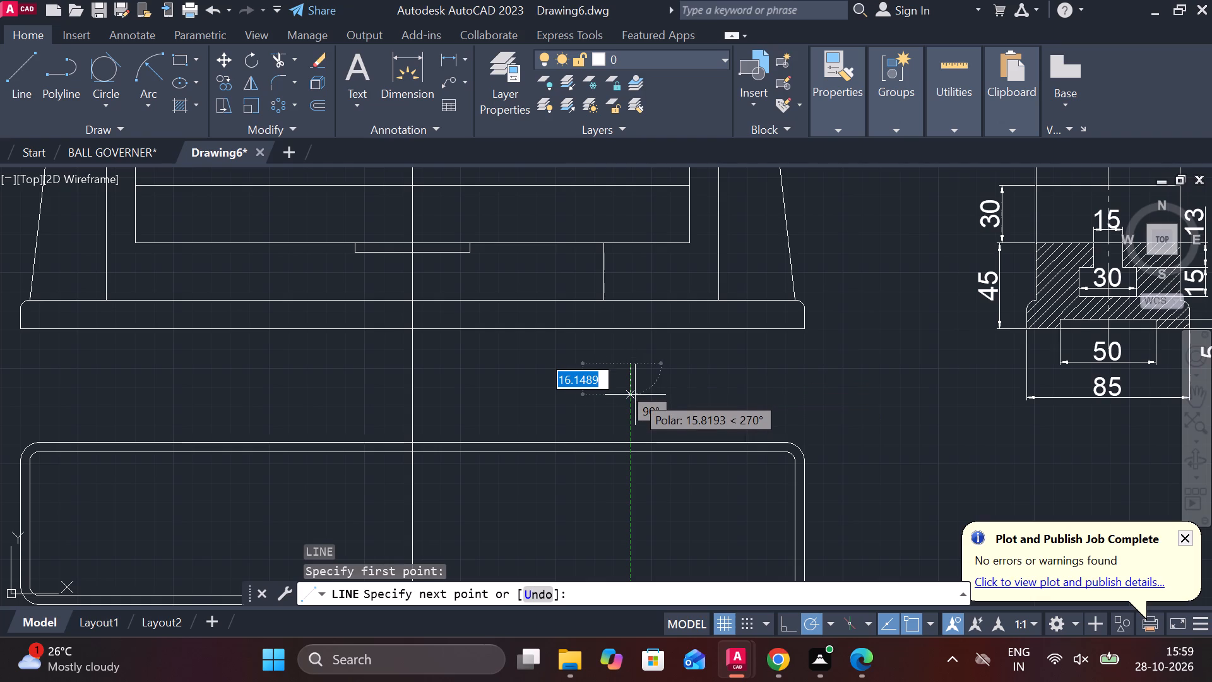
{"action": "key", "text": "3"}
{"action": "key", "text": "0"}
{"action": "key", "text": "Return"}
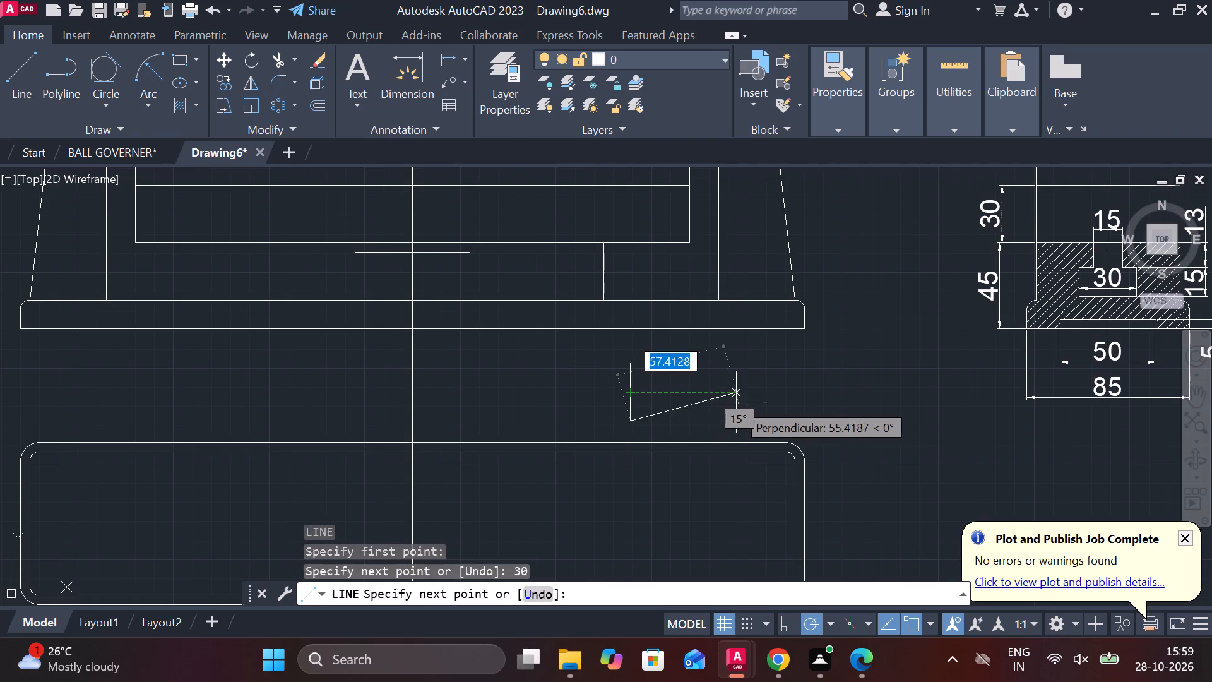
{"action": "type", "text": "30"}
{"action": "key", "text": "Return"}
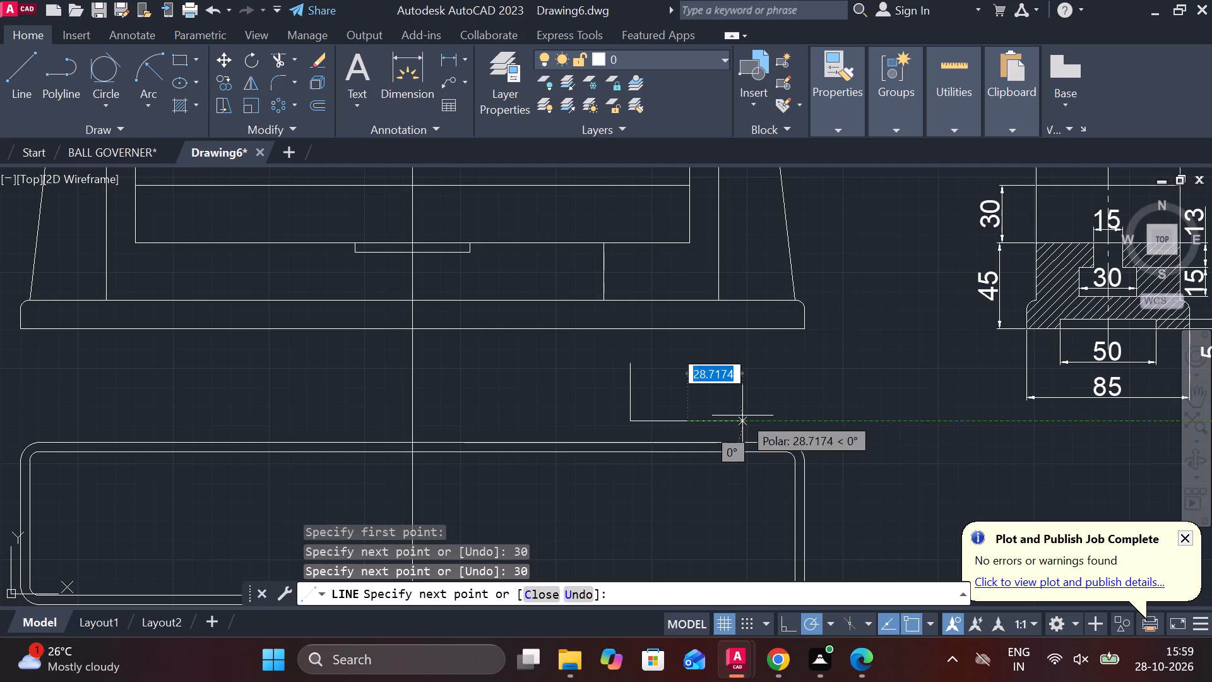
{"action": "type", "text": "30"}
{"action": "key", "text": "Return"}
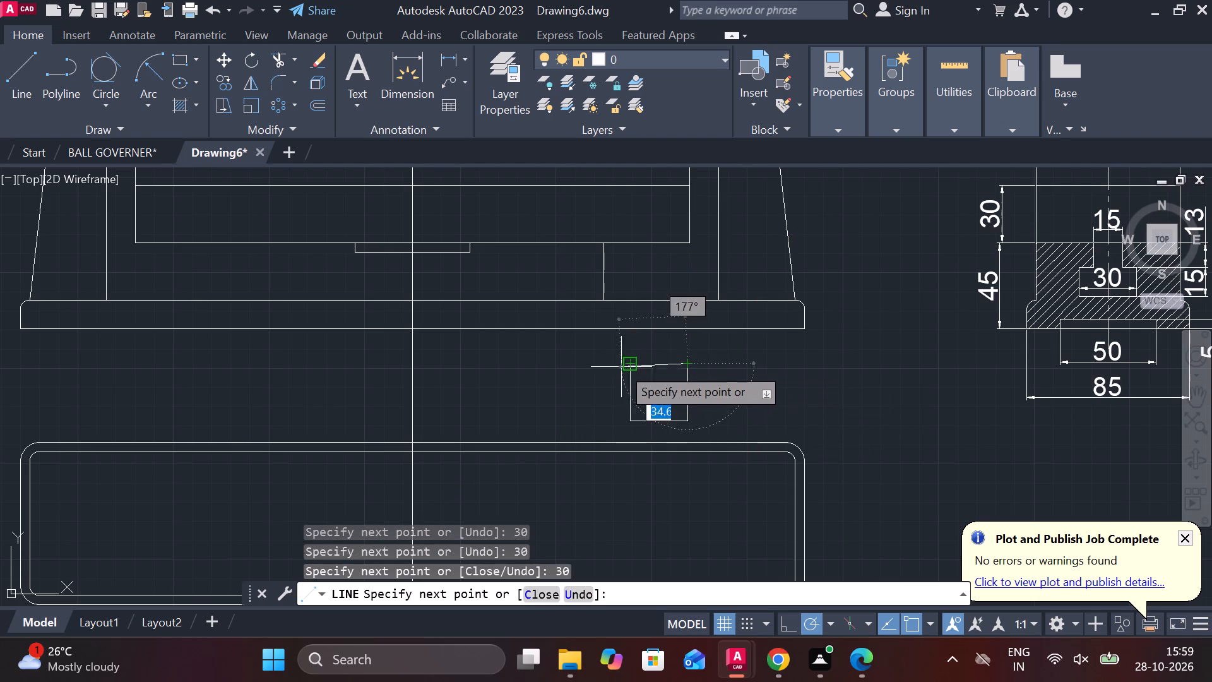
{"action": "left_click", "coordinate": [626, 361]}
{"action": "key", "text": "Escape"}
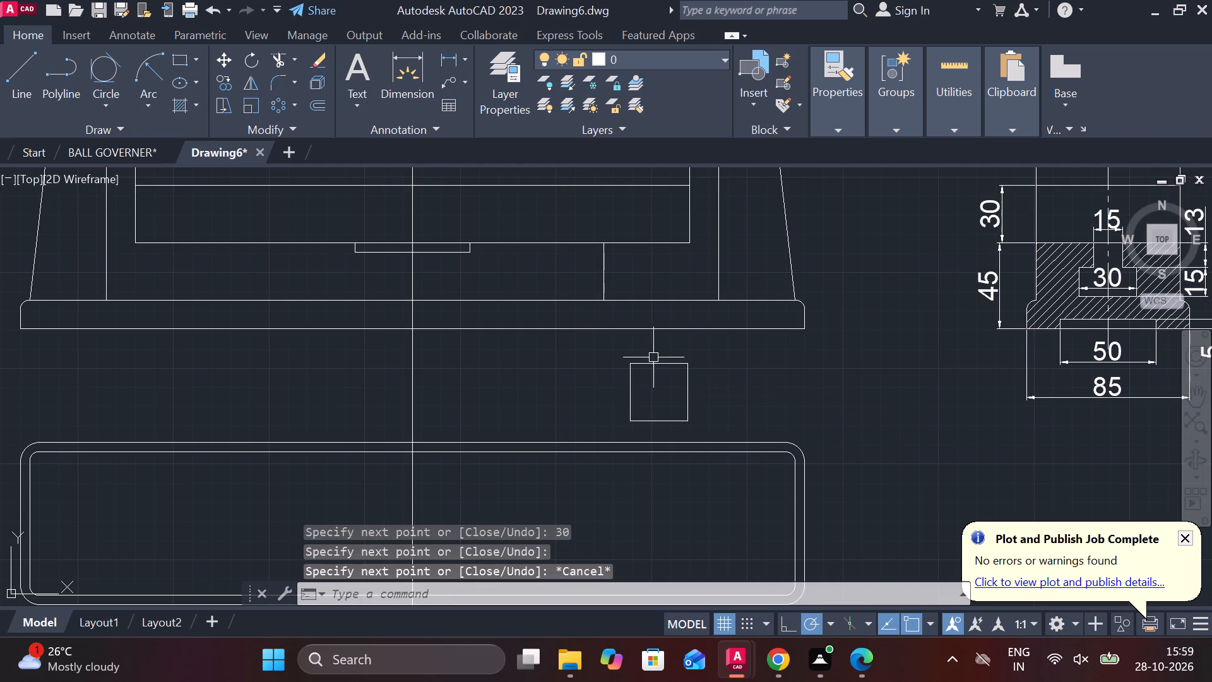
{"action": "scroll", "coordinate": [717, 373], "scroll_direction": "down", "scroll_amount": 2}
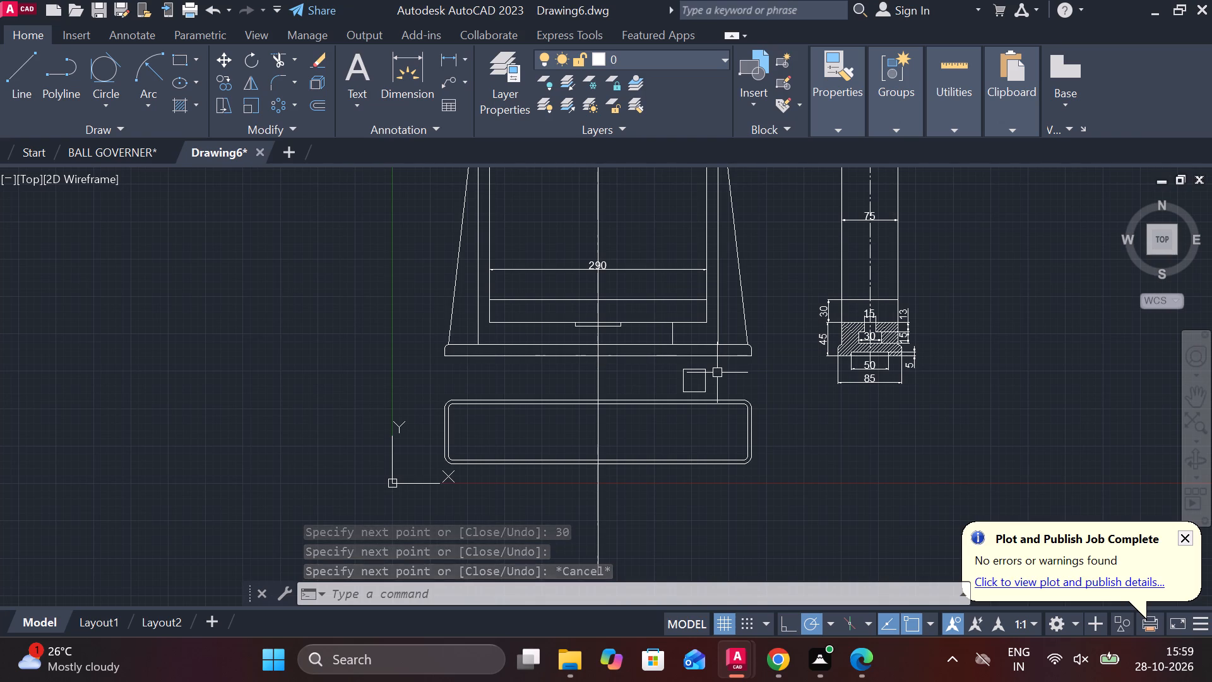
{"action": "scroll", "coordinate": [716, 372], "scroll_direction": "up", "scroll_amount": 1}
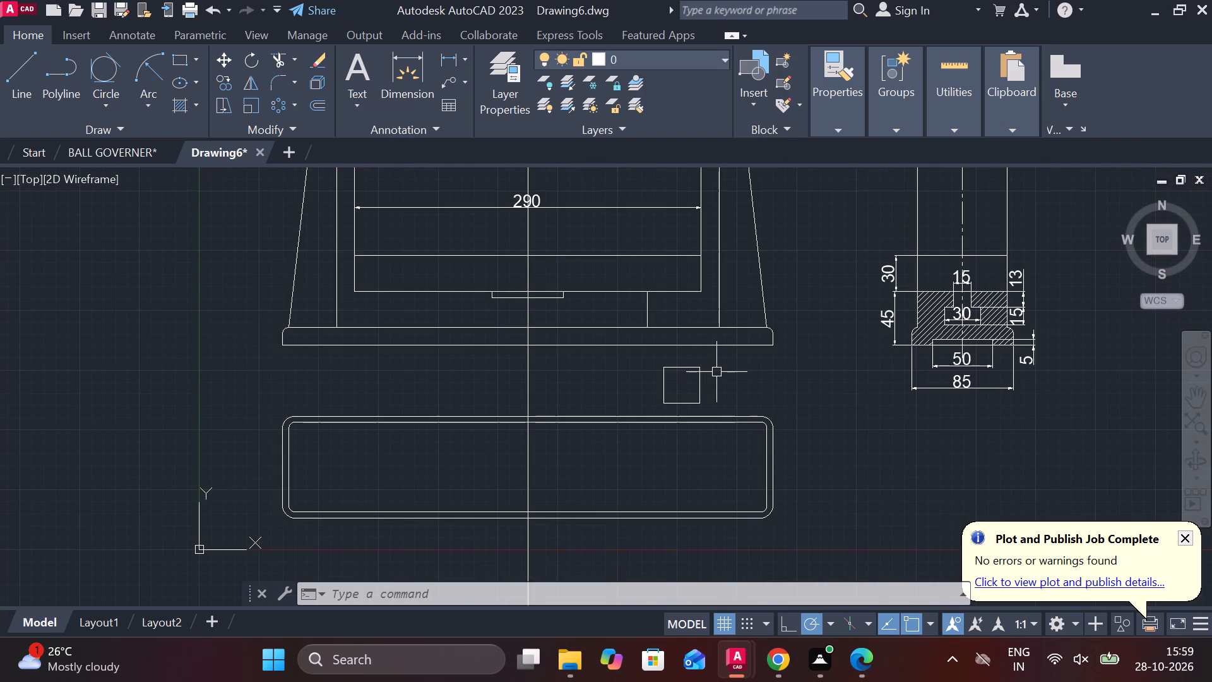
Draw a horizontal line across the 30 by 30 square, joining the midpoints of its two vertical sides.
{"action": "scroll", "coordinate": [685, 393], "scroll_direction": "up", "scroll_amount": 2}
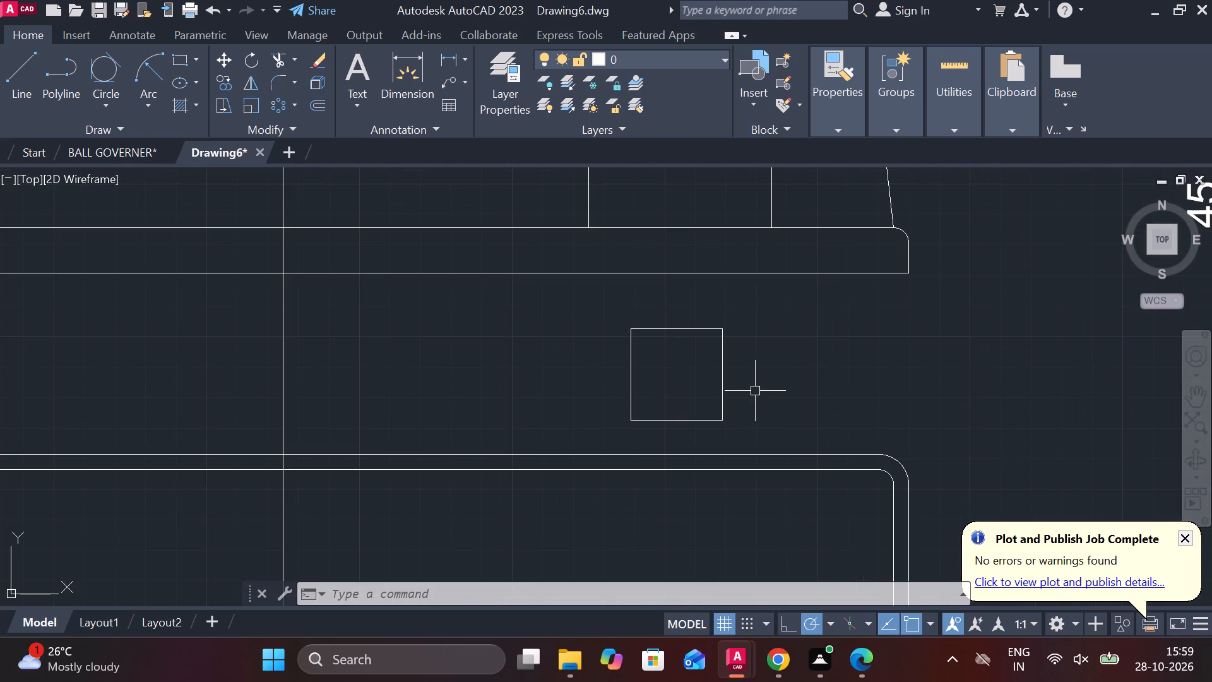
{"action": "key", "text": "l"}
{"action": "key", "text": "Return"}
{"action": "left_click", "coordinate": [724, 373]}
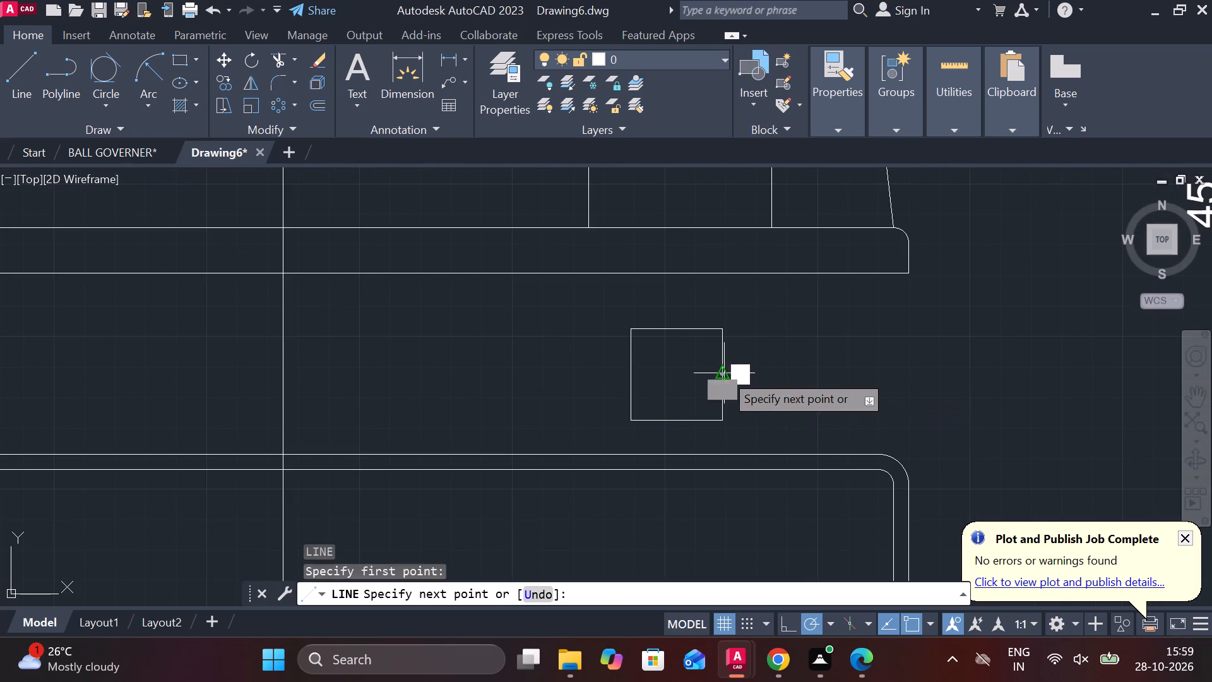
{"action": "left_click", "coordinate": [633, 373]}
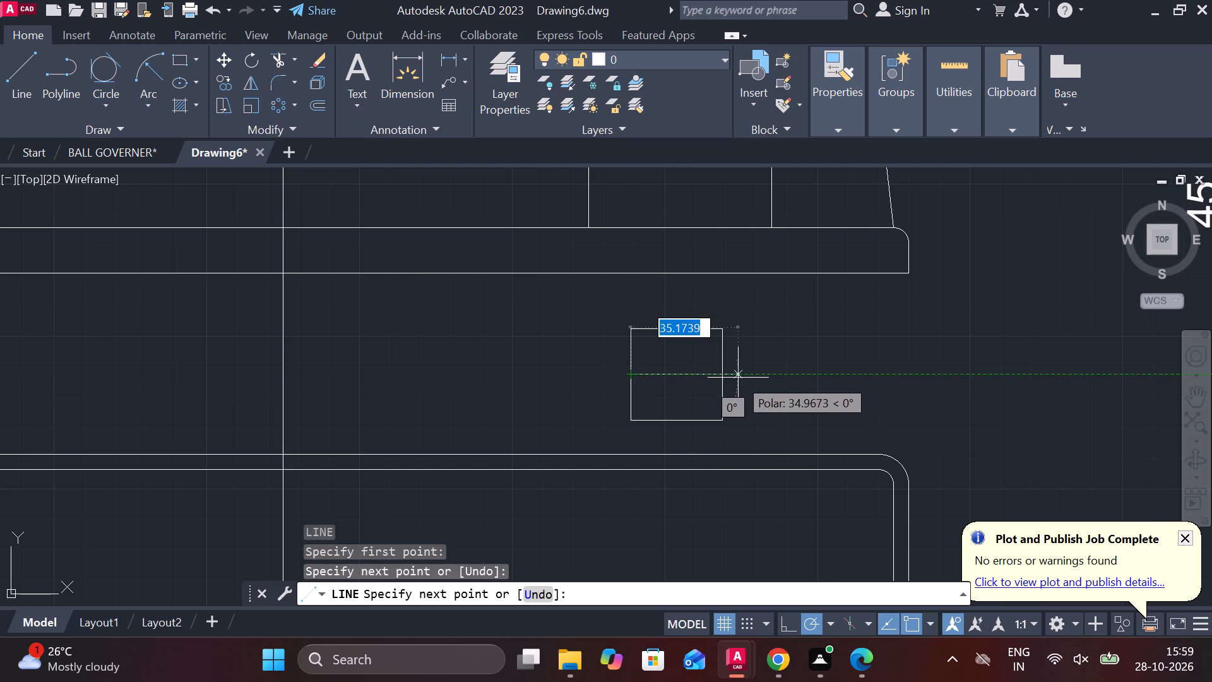
{"action": "key", "text": "Escape"}
Load the DASHED linetype from acadiso.lin into the drawing through the Linetype Manager.
{"action": "scroll", "coordinate": [773, 379], "scroll_direction": "down", "scroll_amount": 1}
{"action": "double_click", "coordinate": [664, 340]}
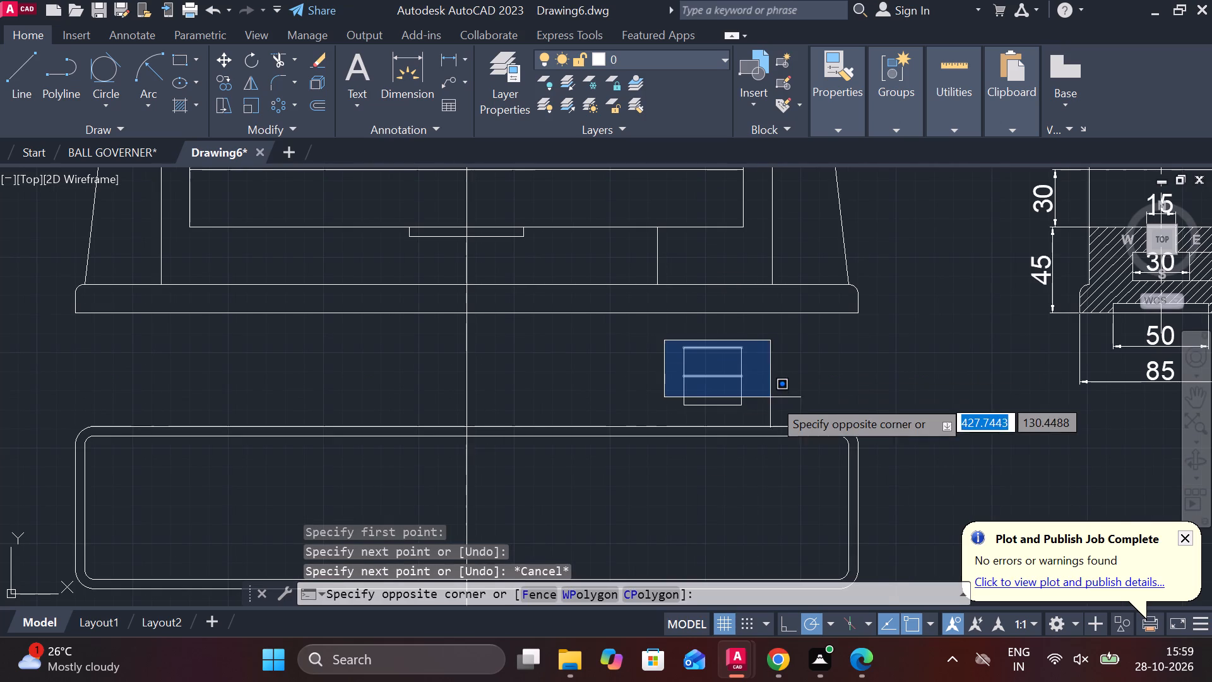
{"action": "left_click", "coordinate": [792, 408]}
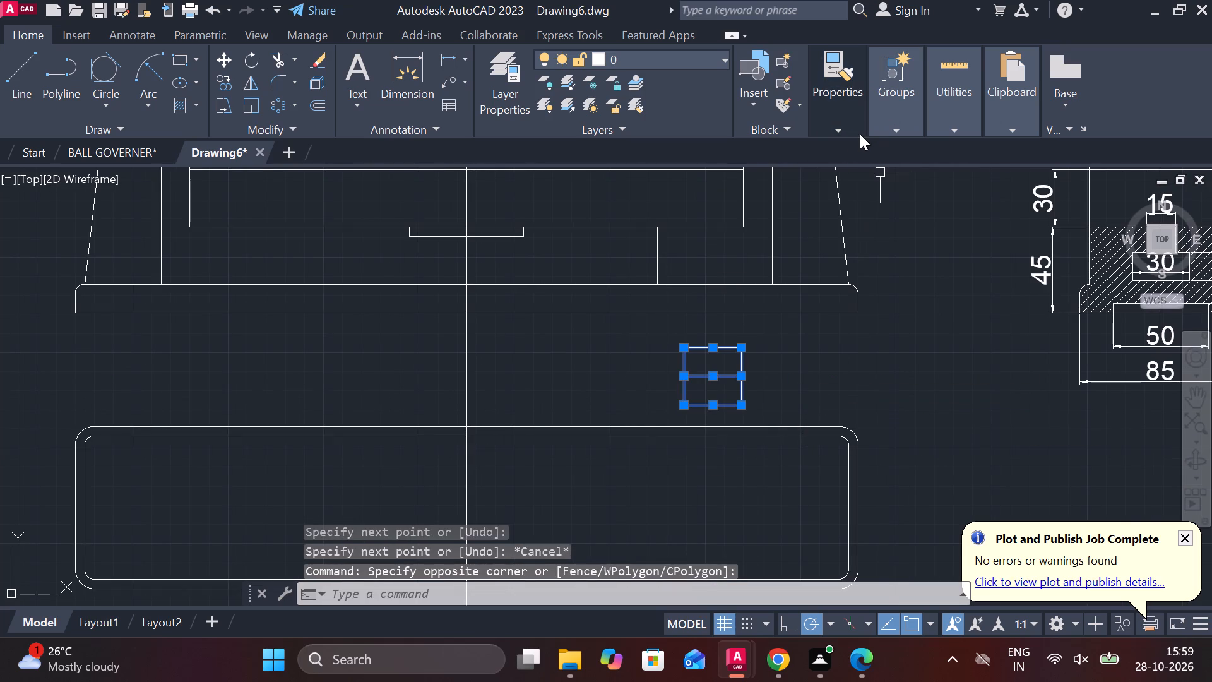
{"action": "left_click", "coordinate": [860, 134]}
{"action": "left_click", "coordinate": [931, 190]}
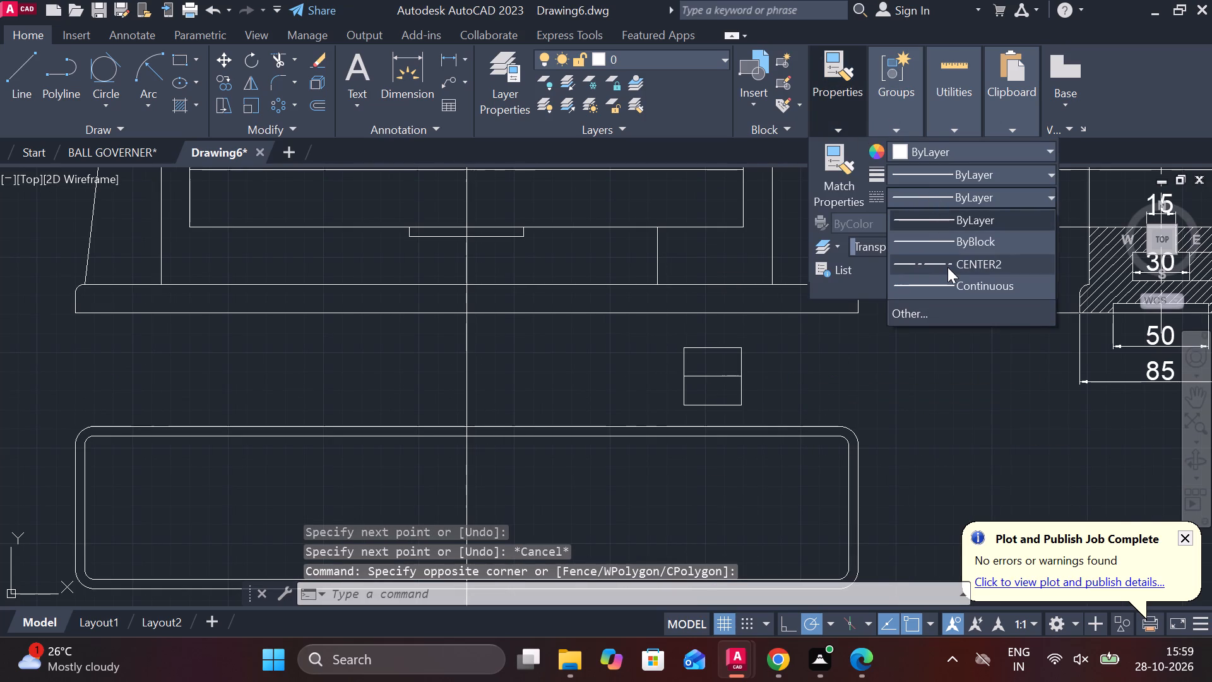
{"action": "left_click", "coordinate": [942, 303]}
{"action": "left_click", "coordinate": [730, 164]}
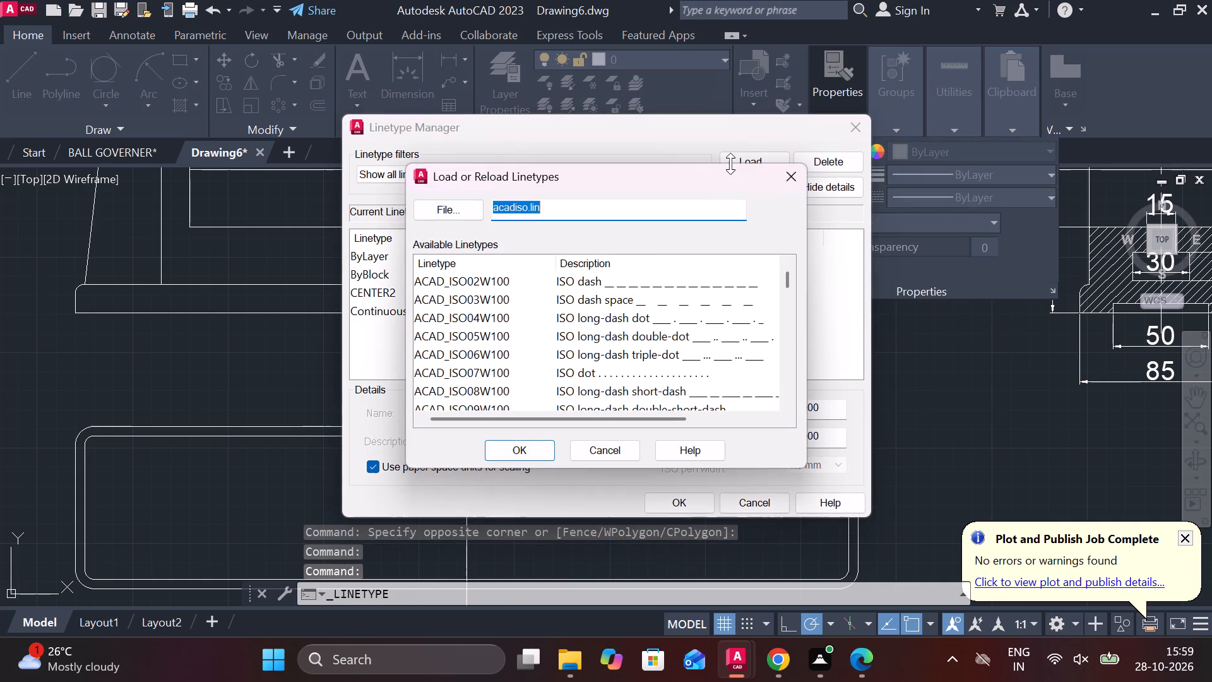
{"action": "scroll", "coordinate": [538, 304], "scroll_direction": "down", "scroll_amount": 3}
{"action": "scroll", "coordinate": [419, 345], "scroll_direction": "down", "scroll_amount": 3}
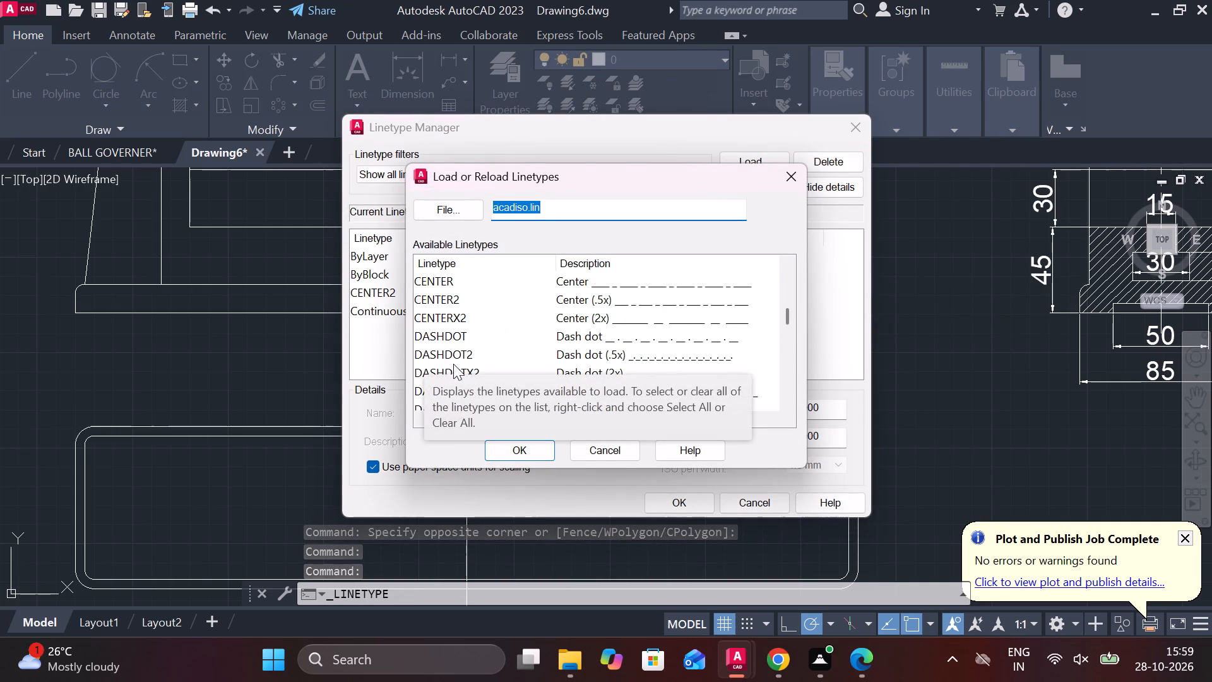
{"action": "scroll", "coordinate": [501, 327], "scroll_direction": "down", "scroll_amount": 1}
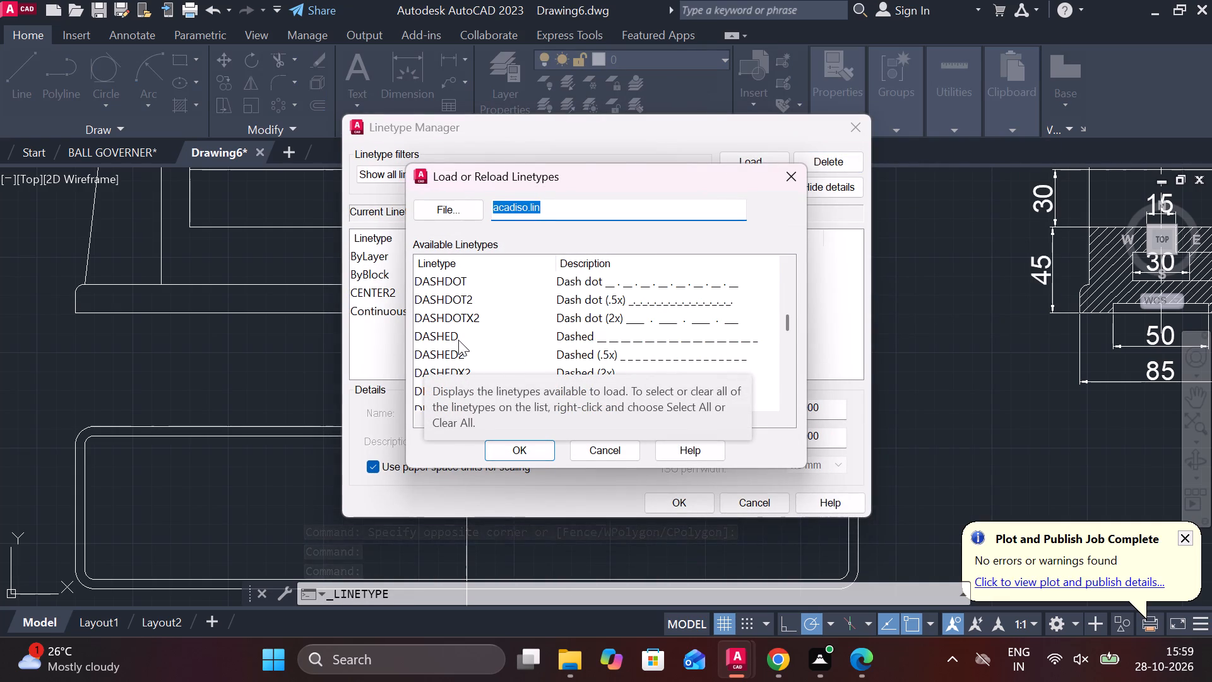
{"action": "left_click", "coordinate": [441, 337]}
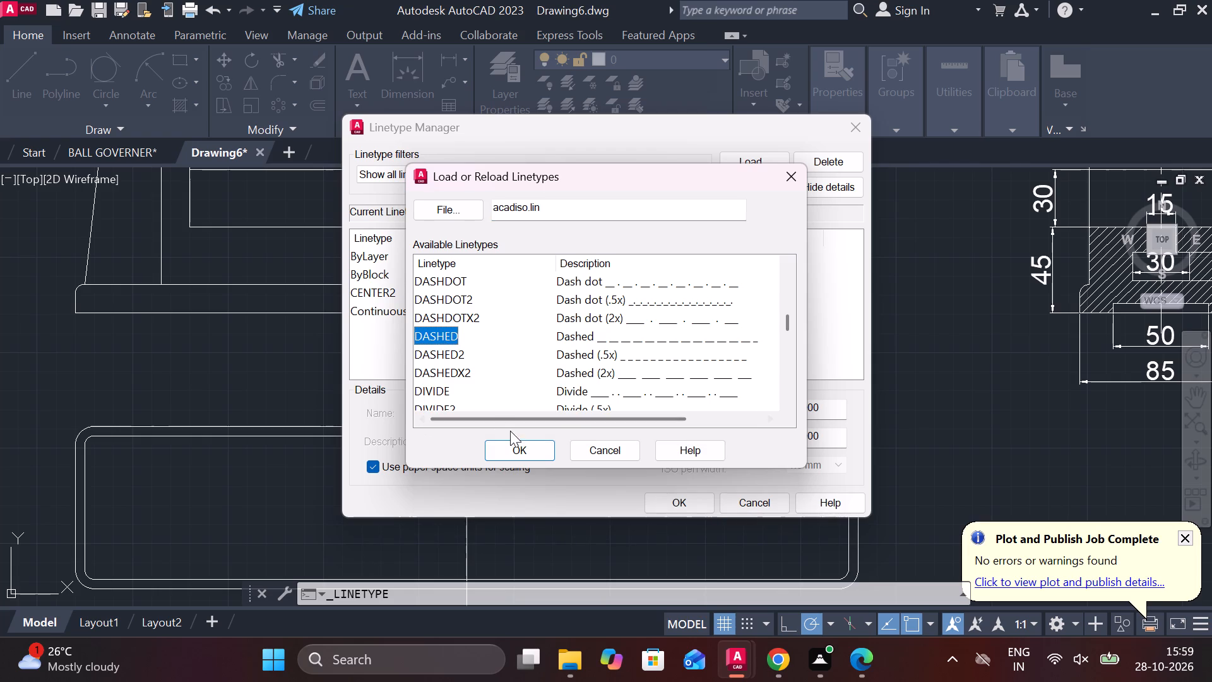
{"action": "left_click", "coordinate": [520, 451]}
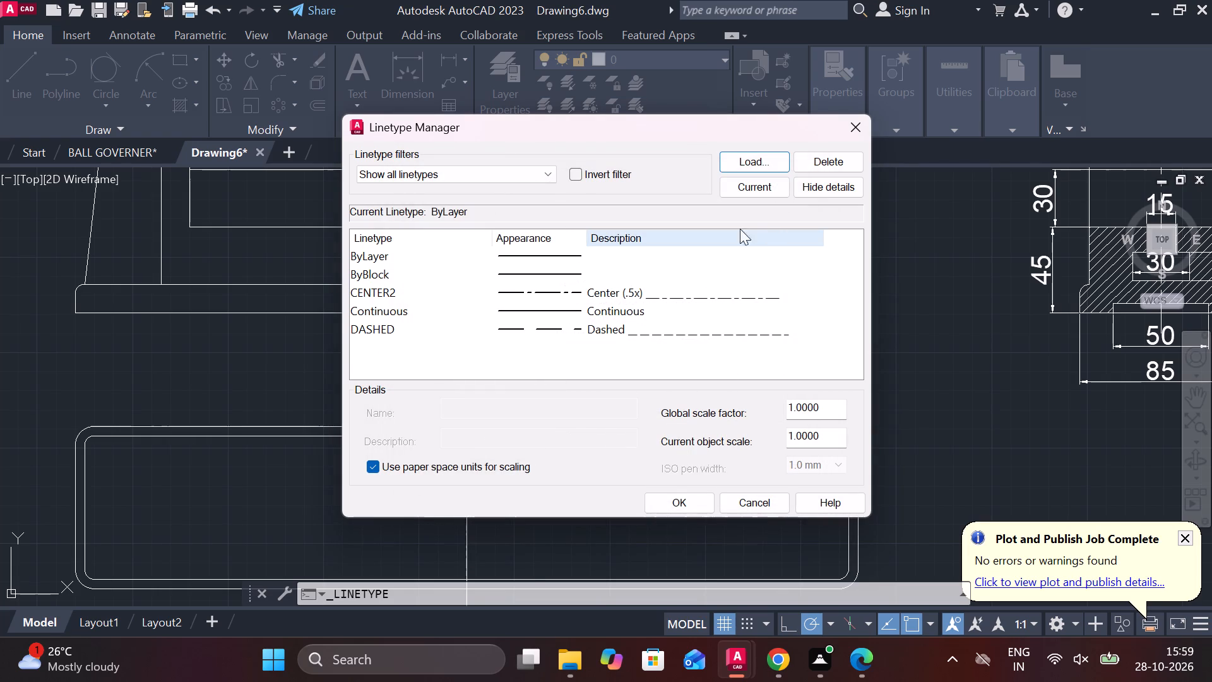
{"action": "left_click", "coordinate": [692, 505]}
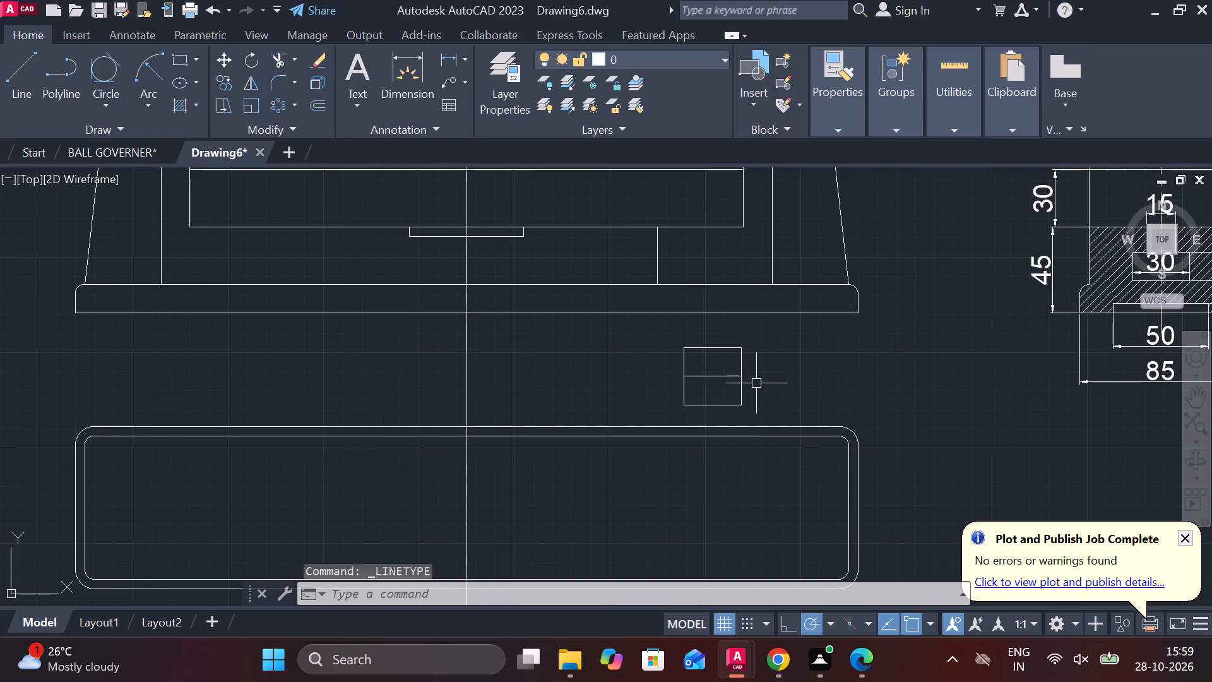
Select the 30 by 30 square together with its horizontal midline and open the linetype choices for them.
{"action": "left_click", "coordinate": [737, 399]}
{"action": "left_click", "coordinate": [686, 340]}
{"action": "key", "text": "Escape"}
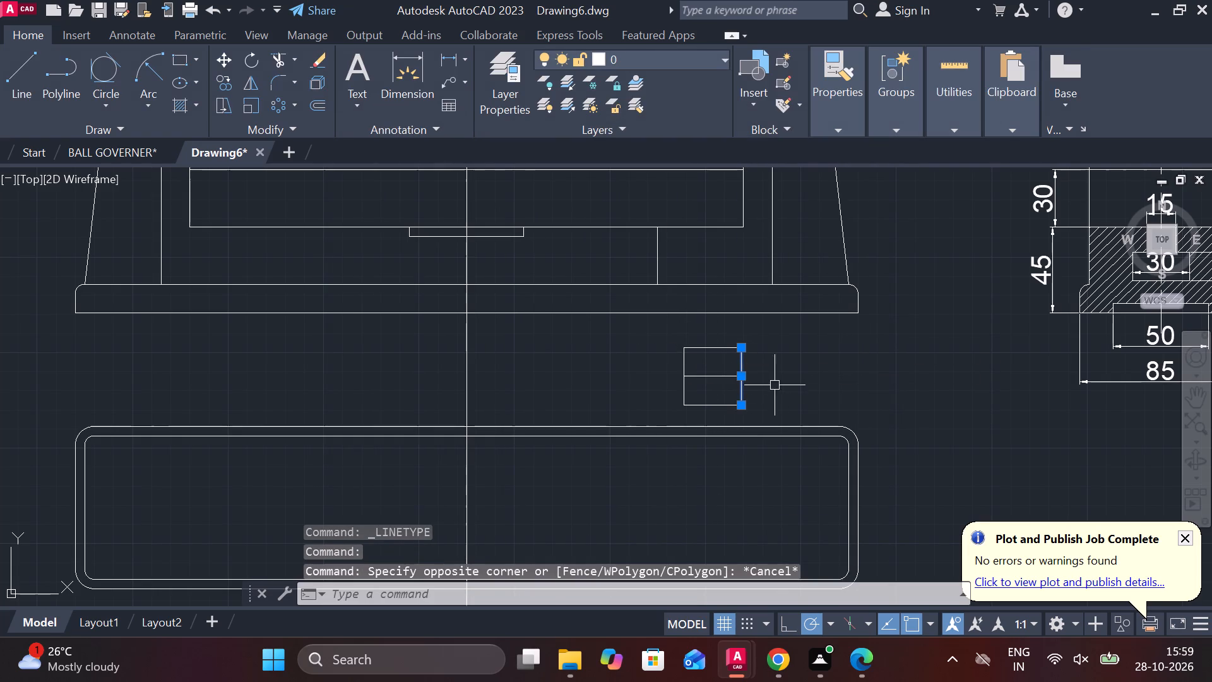
{"action": "left_click", "coordinate": [778, 402]}
{"action": "left_click", "coordinate": [667, 339]}
{"action": "left_click", "coordinate": [735, 407]}
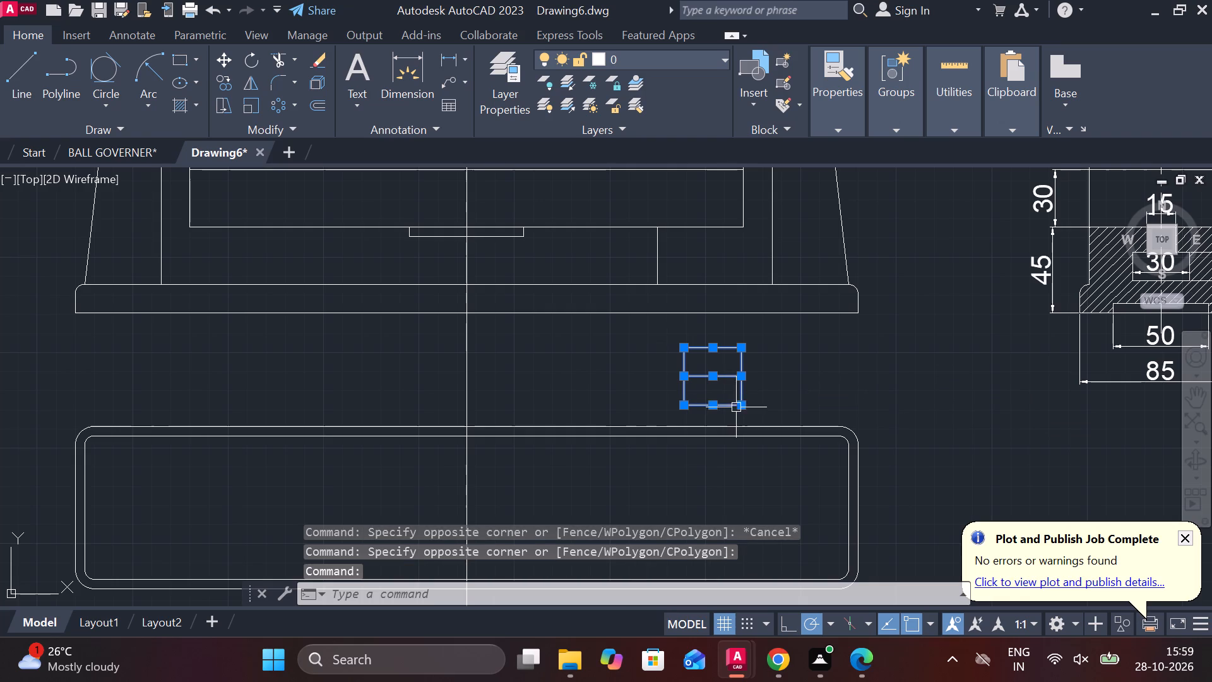
{"action": "left_click", "coordinate": [850, 117]}
{"action": "left_click", "coordinate": [982, 202]}
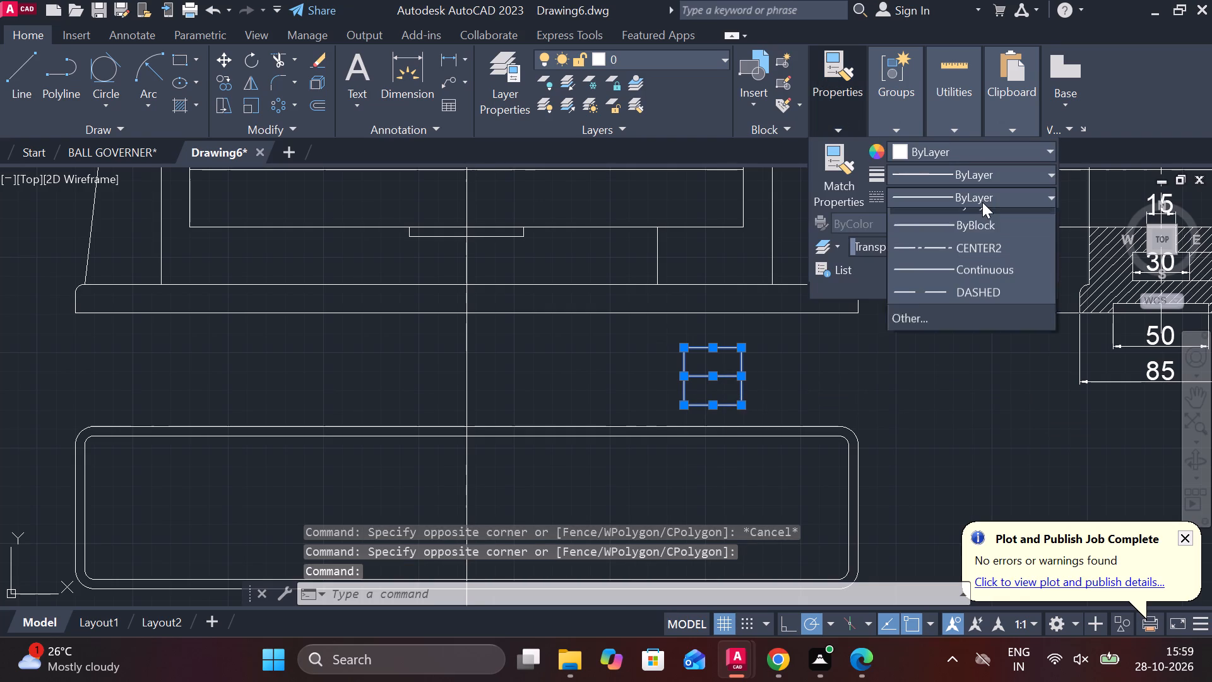
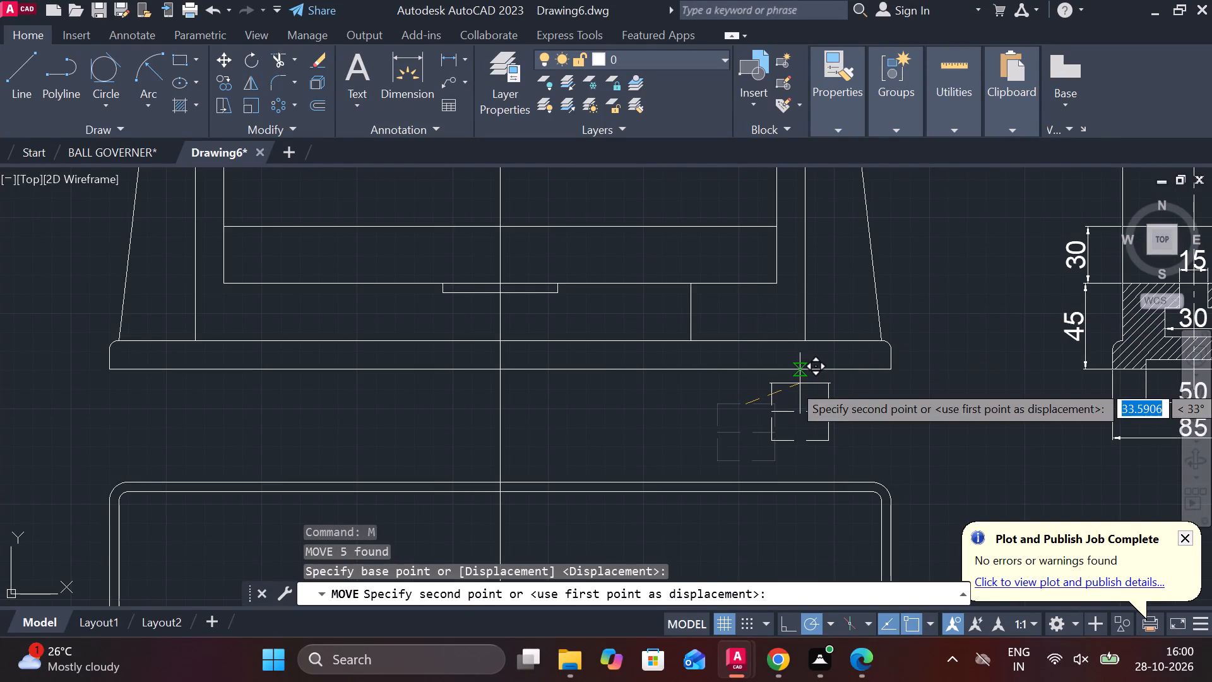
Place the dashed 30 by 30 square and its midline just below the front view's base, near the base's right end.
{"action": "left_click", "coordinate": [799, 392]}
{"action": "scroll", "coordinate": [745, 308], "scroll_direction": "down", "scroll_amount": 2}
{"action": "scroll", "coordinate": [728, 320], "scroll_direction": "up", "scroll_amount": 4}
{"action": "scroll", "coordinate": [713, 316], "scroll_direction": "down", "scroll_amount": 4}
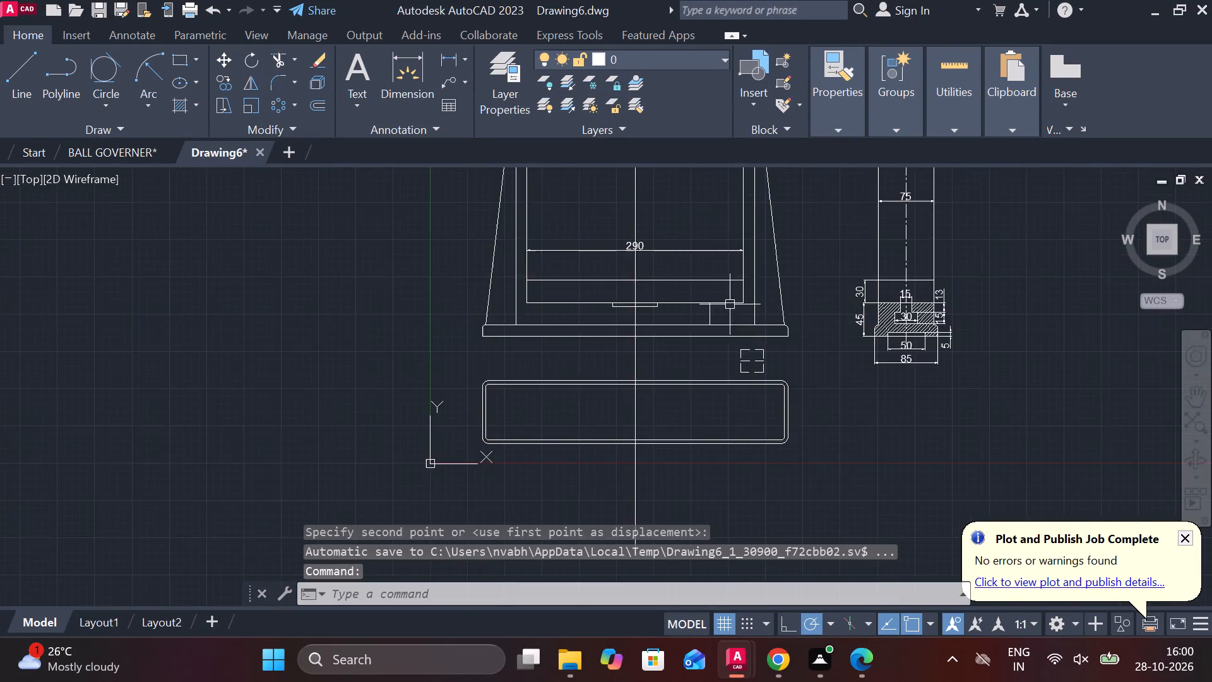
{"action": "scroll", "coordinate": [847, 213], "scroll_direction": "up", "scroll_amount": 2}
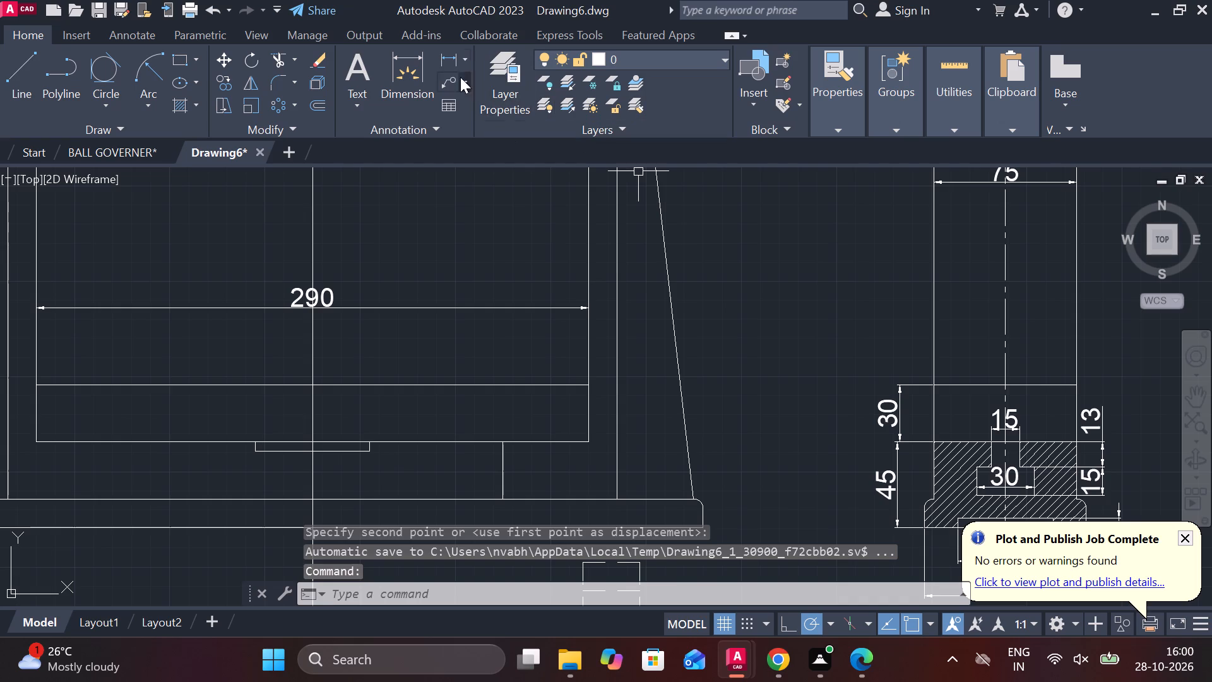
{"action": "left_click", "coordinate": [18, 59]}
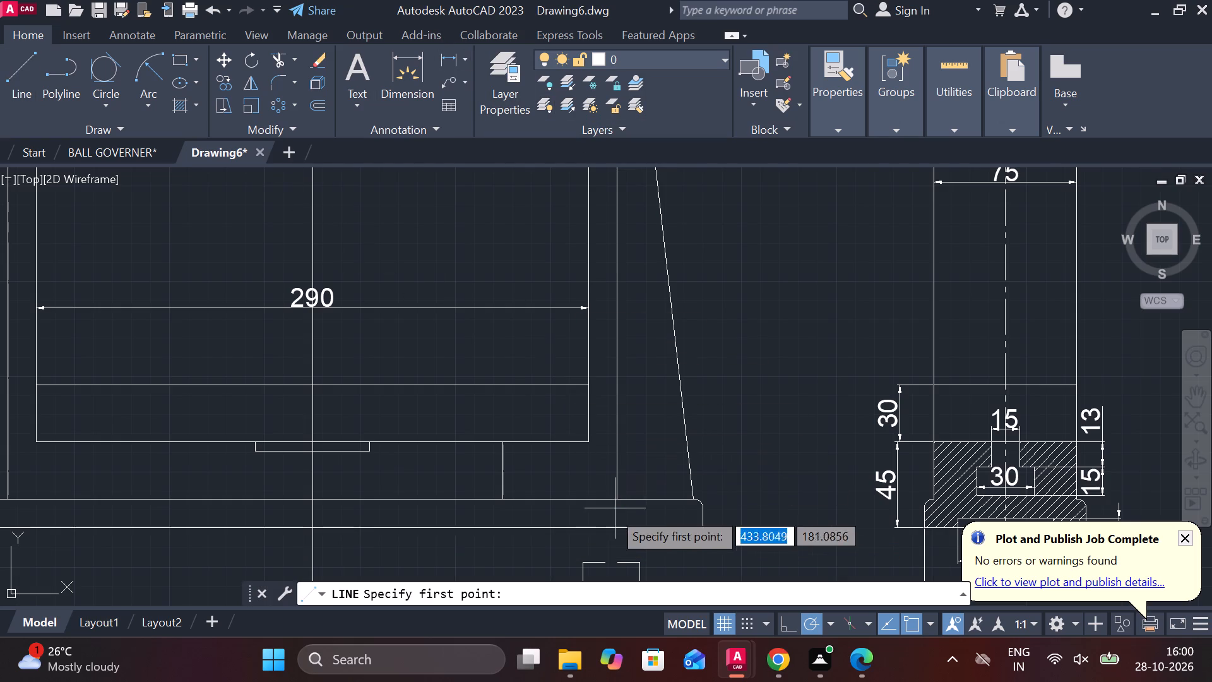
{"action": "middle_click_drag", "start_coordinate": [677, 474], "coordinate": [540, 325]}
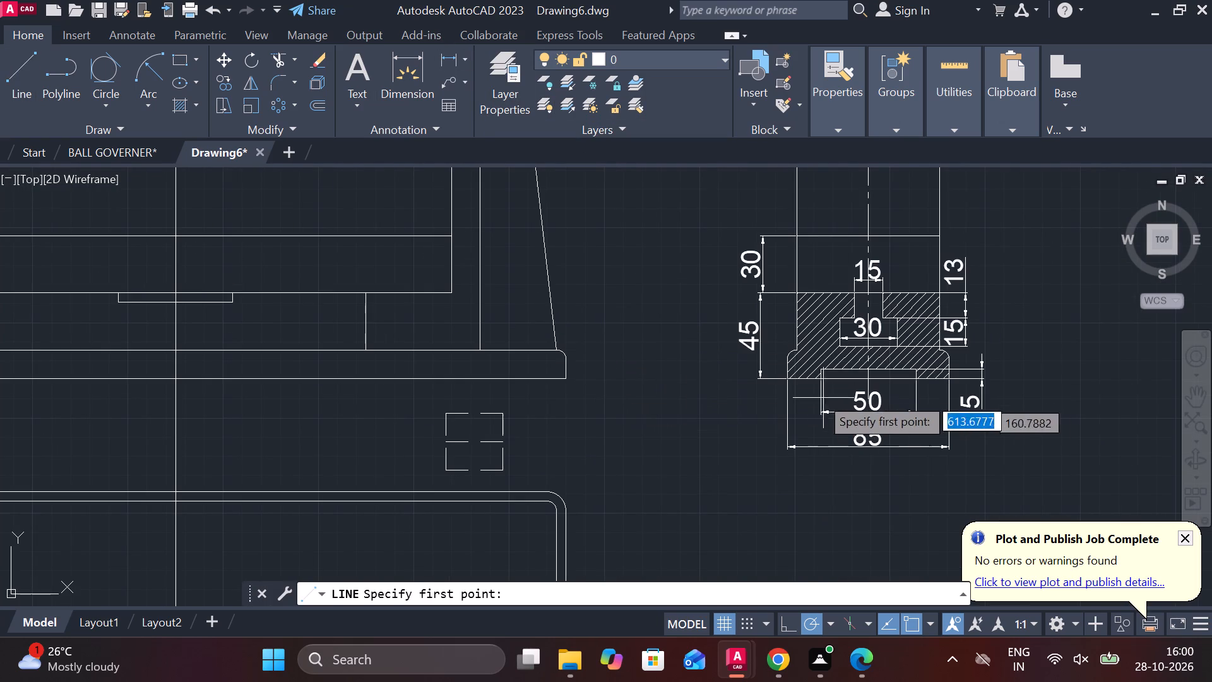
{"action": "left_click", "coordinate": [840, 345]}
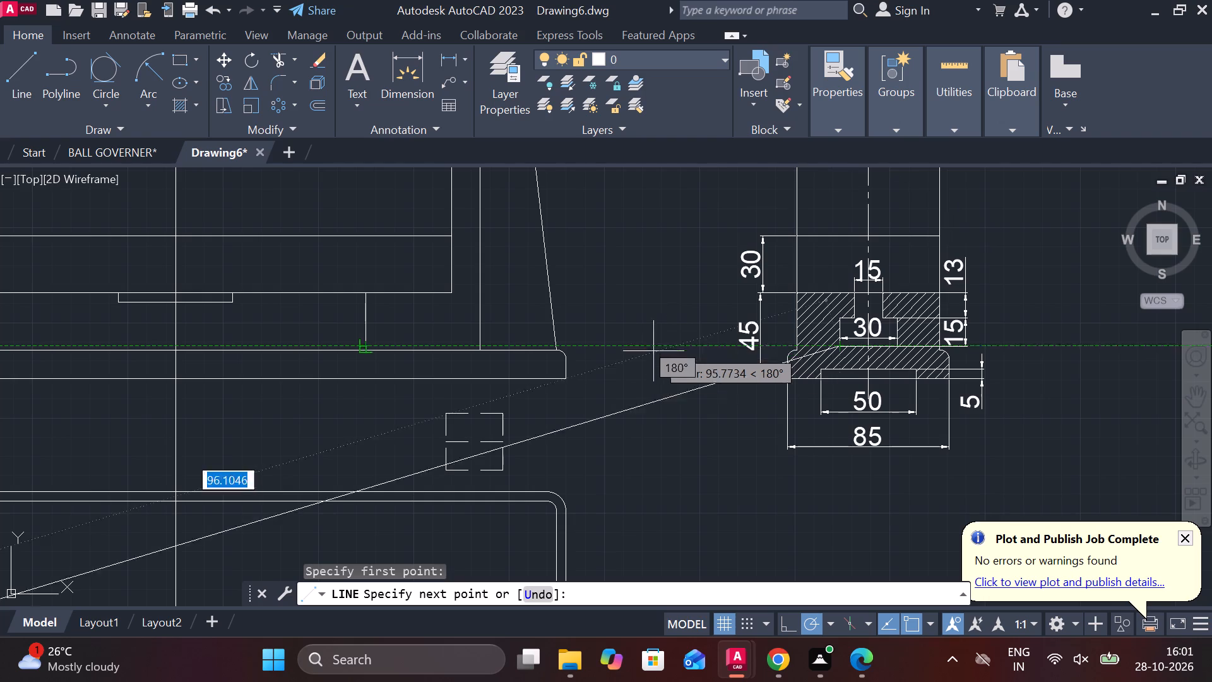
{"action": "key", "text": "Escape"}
Erase the dashed 30 by 30 square together with its midline from between the front and plan views.
{"action": "scroll", "coordinate": [600, 407], "scroll_direction": "down", "scroll_amount": 2}
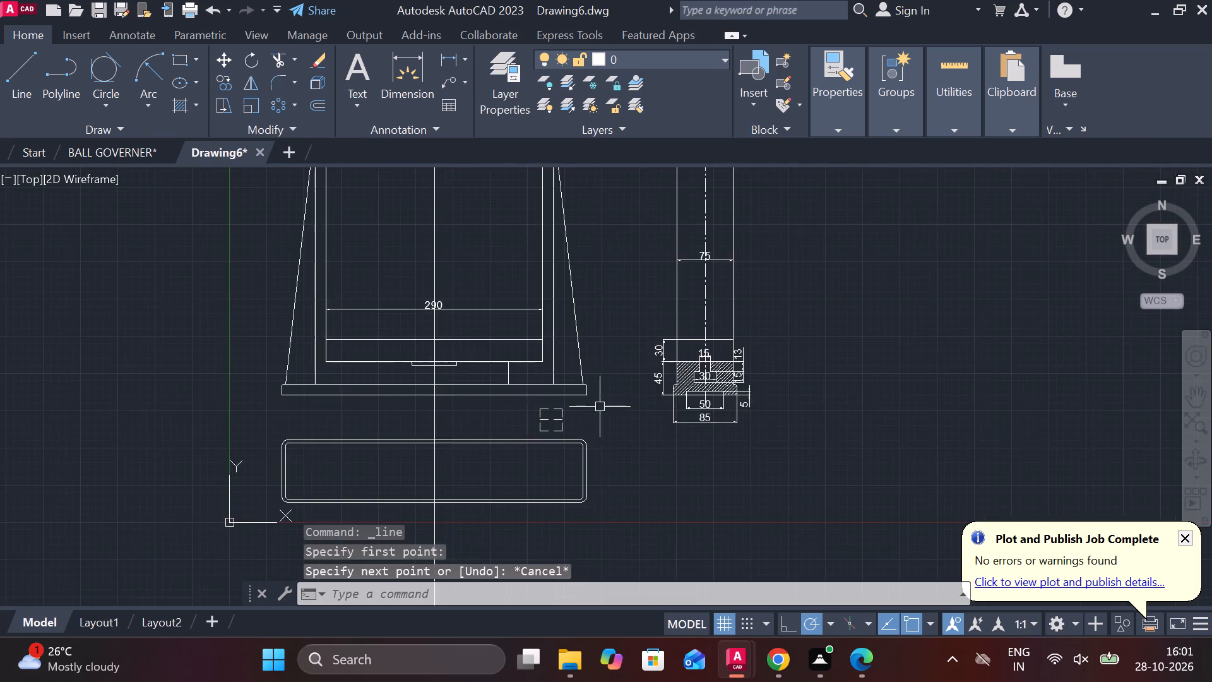
{"action": "scroll", "coordinate": [591, 450], "scroll_direction": "up", "scroll_amount": 2}
{"action": "left_click", "coordinate": [547, 407]}
{"action": "left_click", "coordinate": [437, 330]}
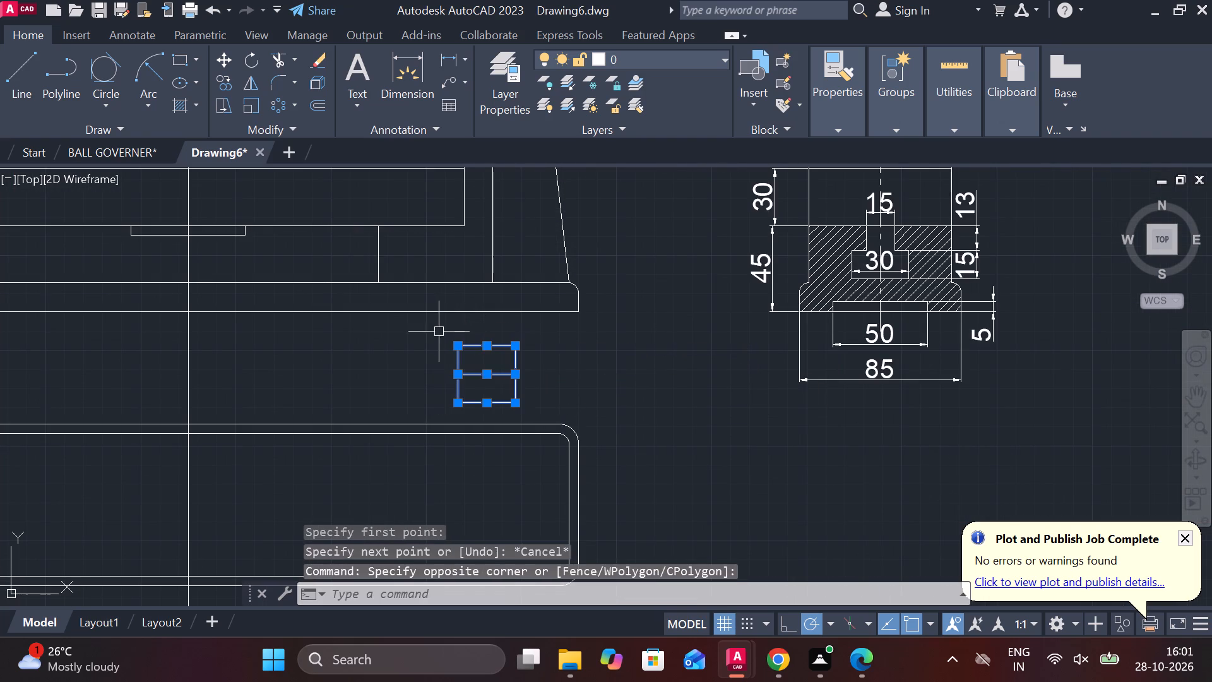
{"action": "type", "text": "E"}
{"action": "key", "text": "space"}
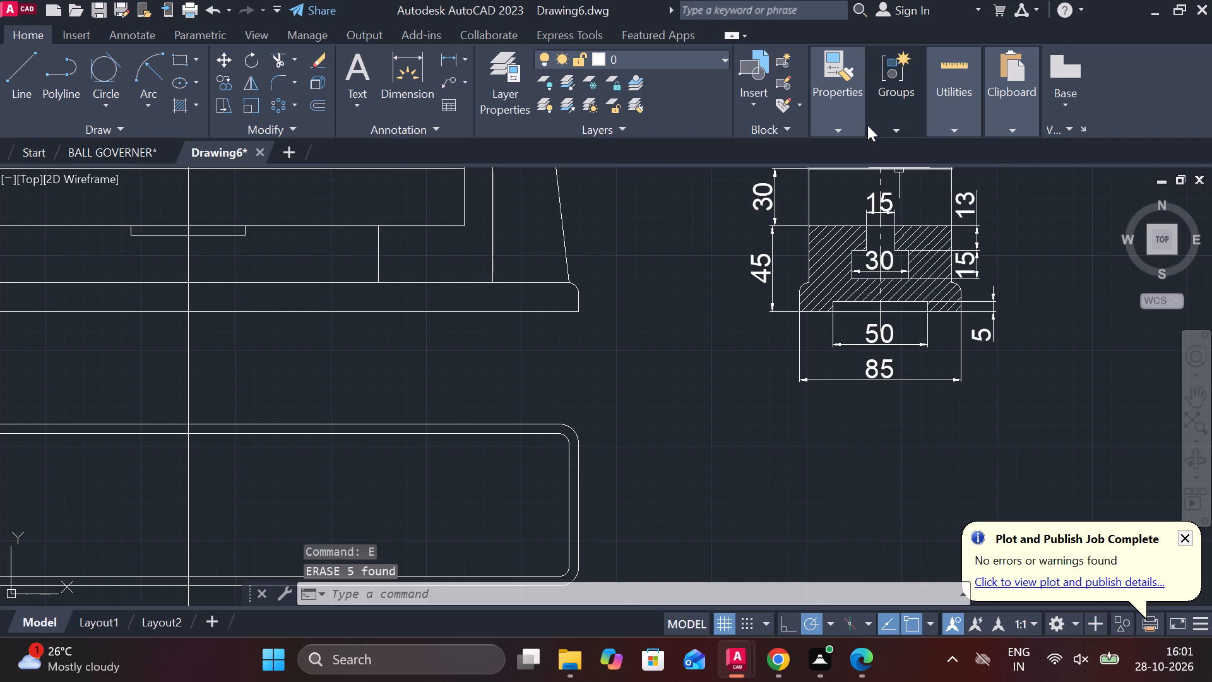
Set both the global linetype scale factor and the current object scale to 0.8 in the Linetype Manager.
{"action": "left_click", "coordinate": [850, 127]}
{"action": "left_click", "coordinate": [1014, 191]}
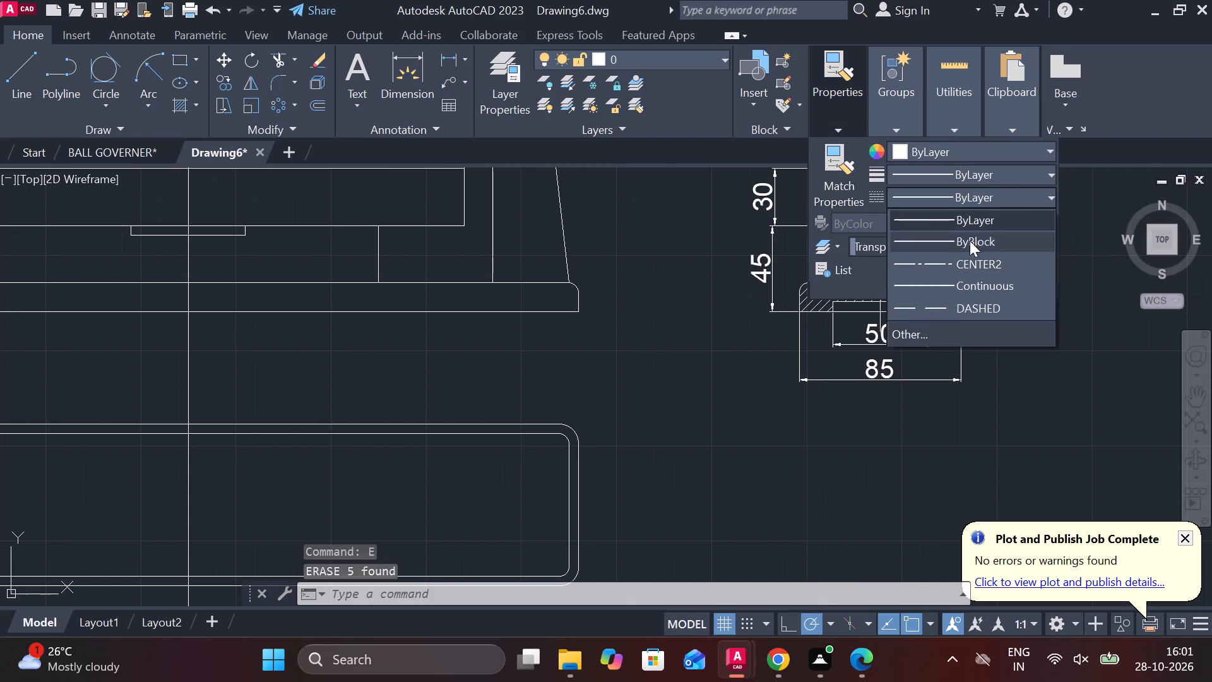
{"action": "left_click", "coordinate": [923, 326]}
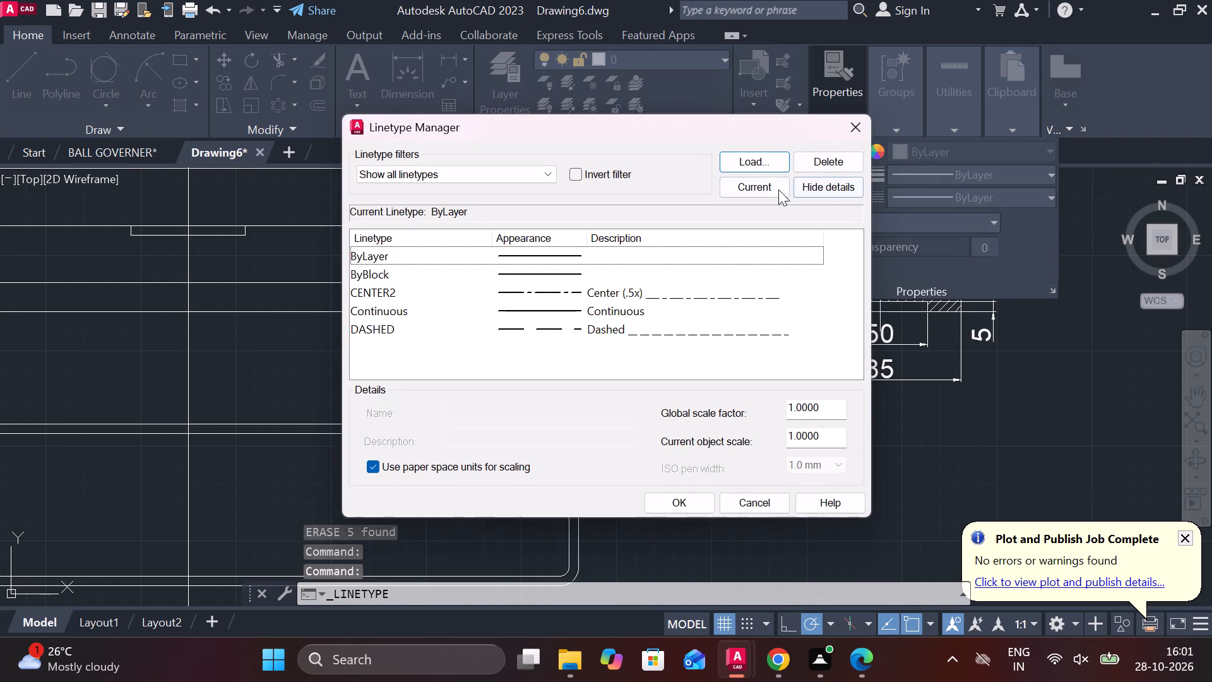
{"action": "left_click", "coordinate": [768, 162]}
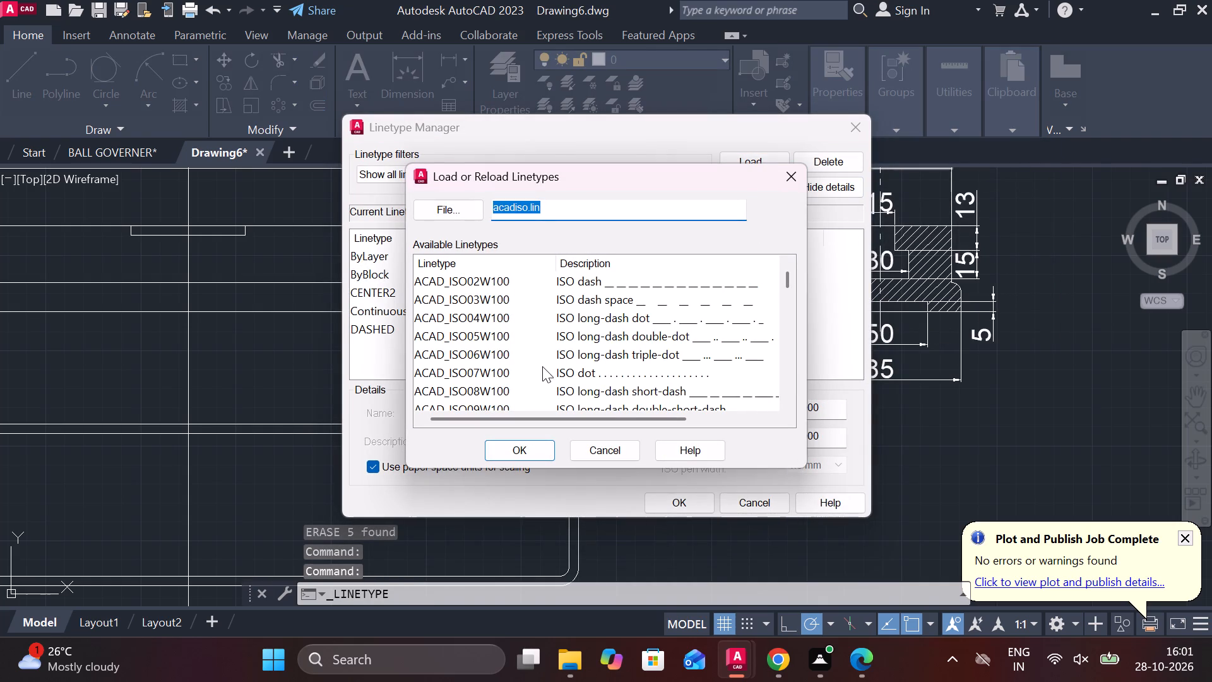
{"action": "left_click", "coordinate": [621, 450]}
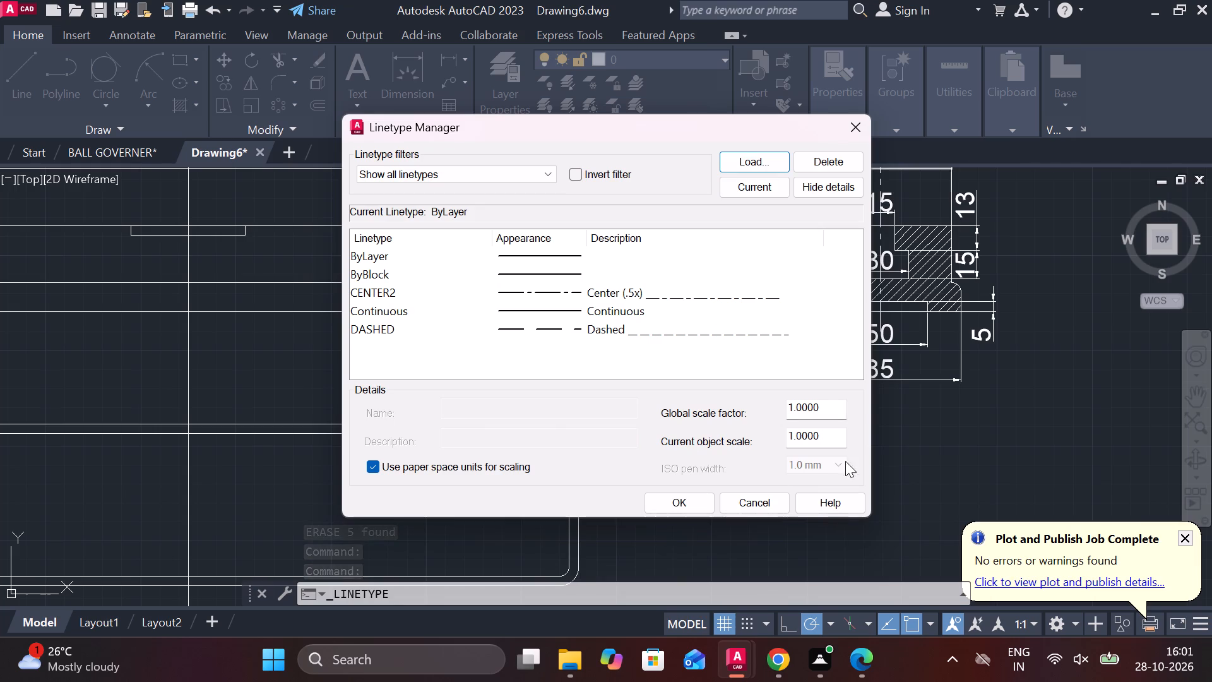
{"action": "left_click_drag", "start_coordinate": [825, 415], "coordinate": [768, 415]}
{"action": "key", "text": "period"}
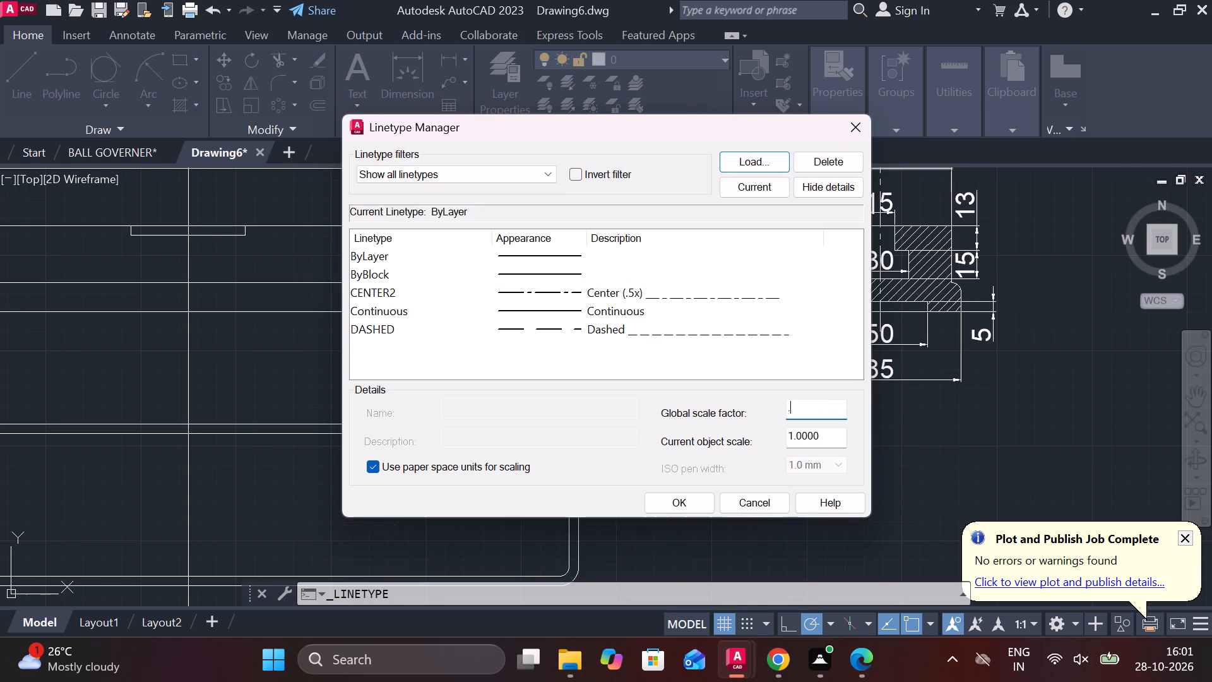
{"action": "key", "text": "8"}
{"action": "left_click_drag", "start_coordinate": [821, 437], "coordinate": [792, 437]}
{"action": "left_click_drag", "start_coordinate": [792, 437], "coordinate": [737, 436]}
{"action": "key", "text": "period"}
{"action": "key", "text": "8"}
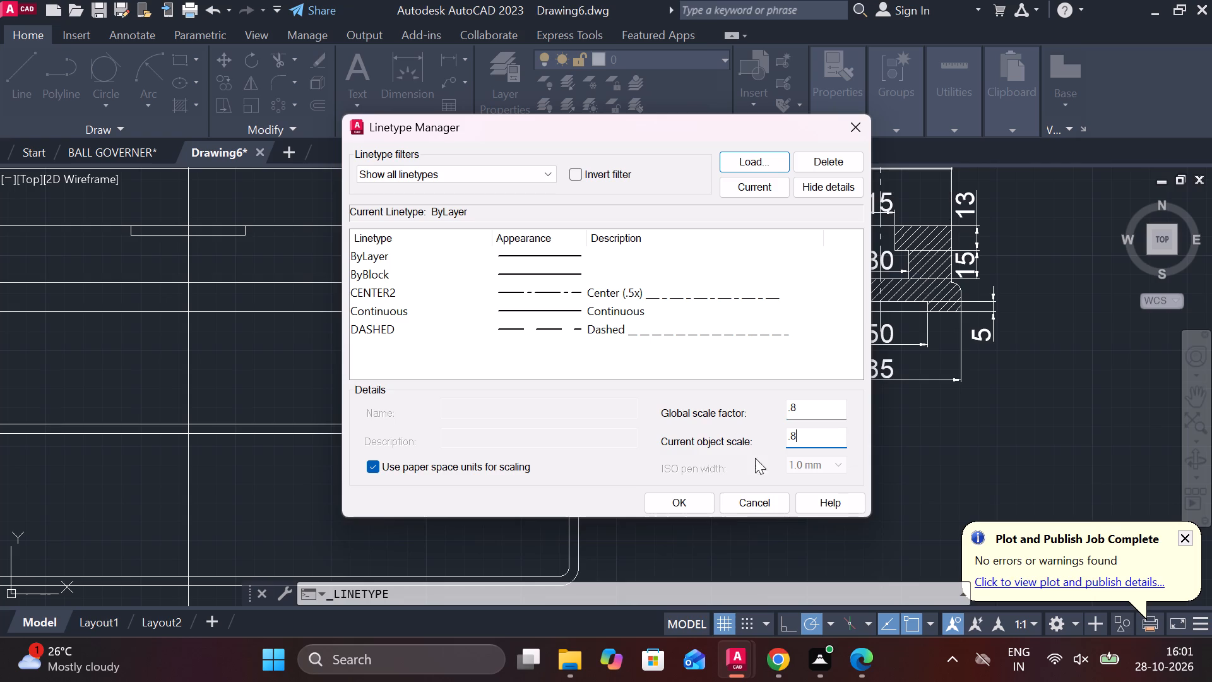
{"action": "double_click", "coordinate": [685, 511]}
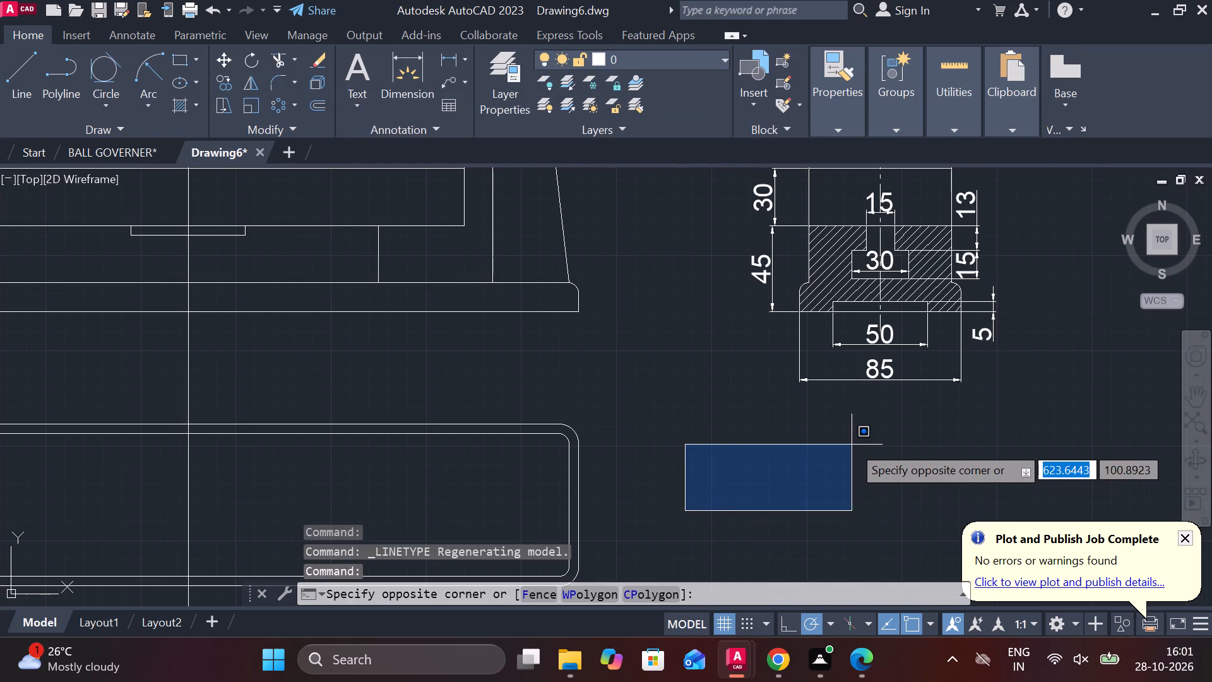
{"action": "left_click", "coordinate": [752, 468]}
{"action": "key", "text": "grave"}
{"action": "key", "text": "Escape"}
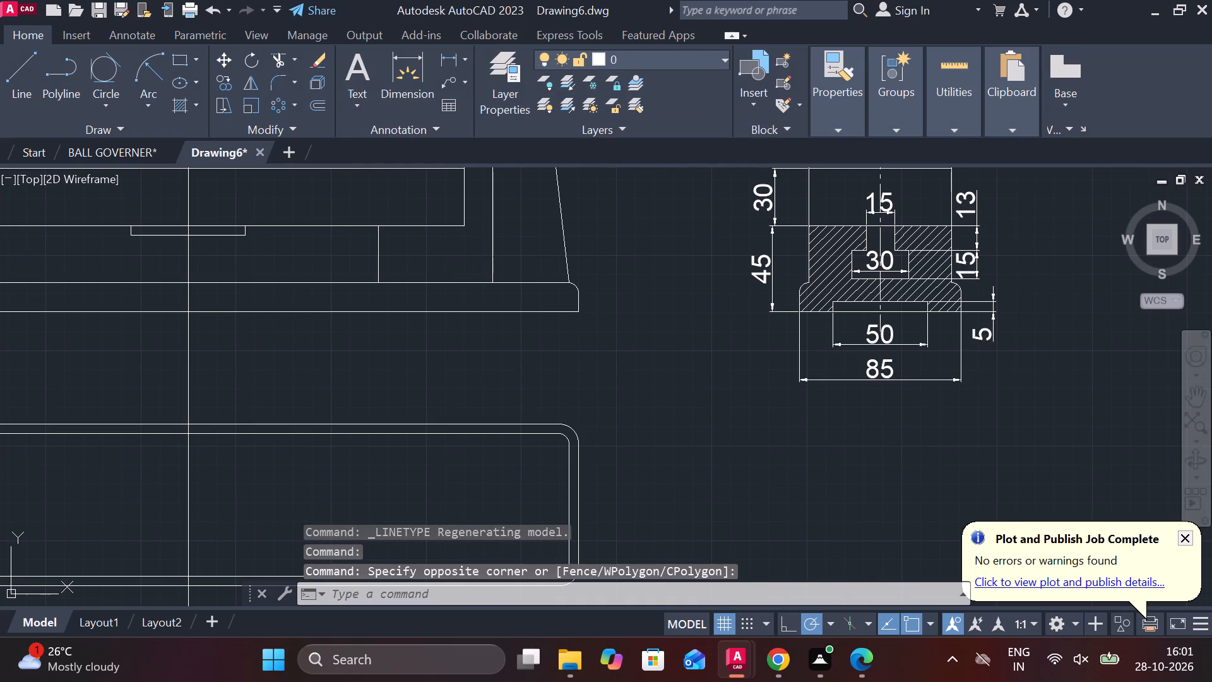
Assign the CENTER2 linetype to the long vertical centre line running through the front and plan views.
{"action": "scroll", "coordinate": [761, 464], "scroll_direction": "down", "scroll_amount": 2}
{"action": "left_click", "coordinate": [539, 213]}
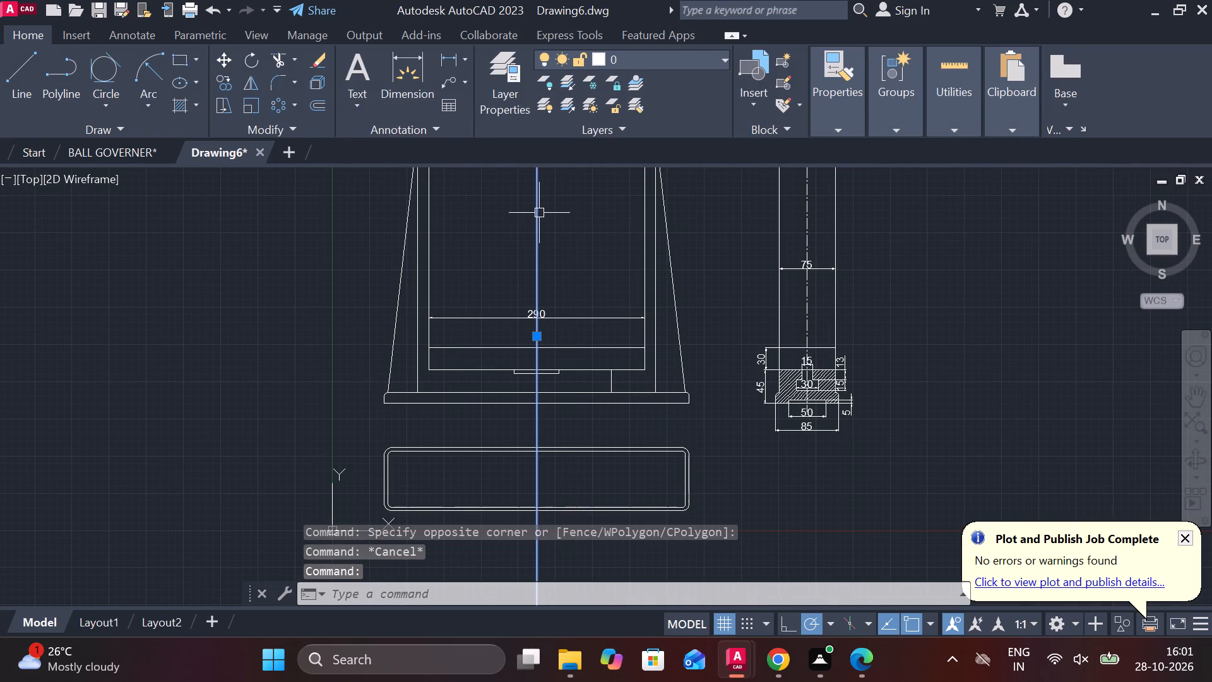
{"action": "left_click", "coordinate": [840, 127]}
{"action": "left_click", "coordinate": [974, 201]}
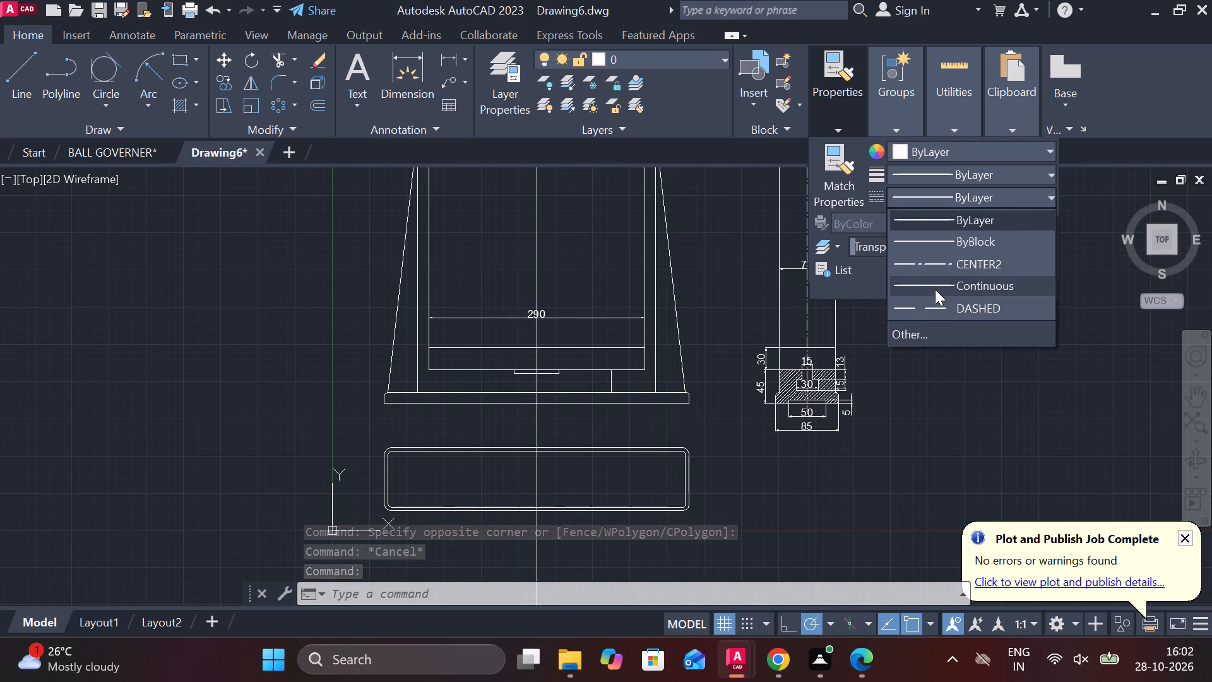
{"action": "left_click", "coordinate": [930, 266]}
{"action": "key", "text": "Escape"}
Draw a rectangle 30 wide by 28 high from lines in the empty space right of the side view.
{"action": "scroll", "coordinate": [854, 397], "scroll_direction": "up", "scroll_amount": 2}
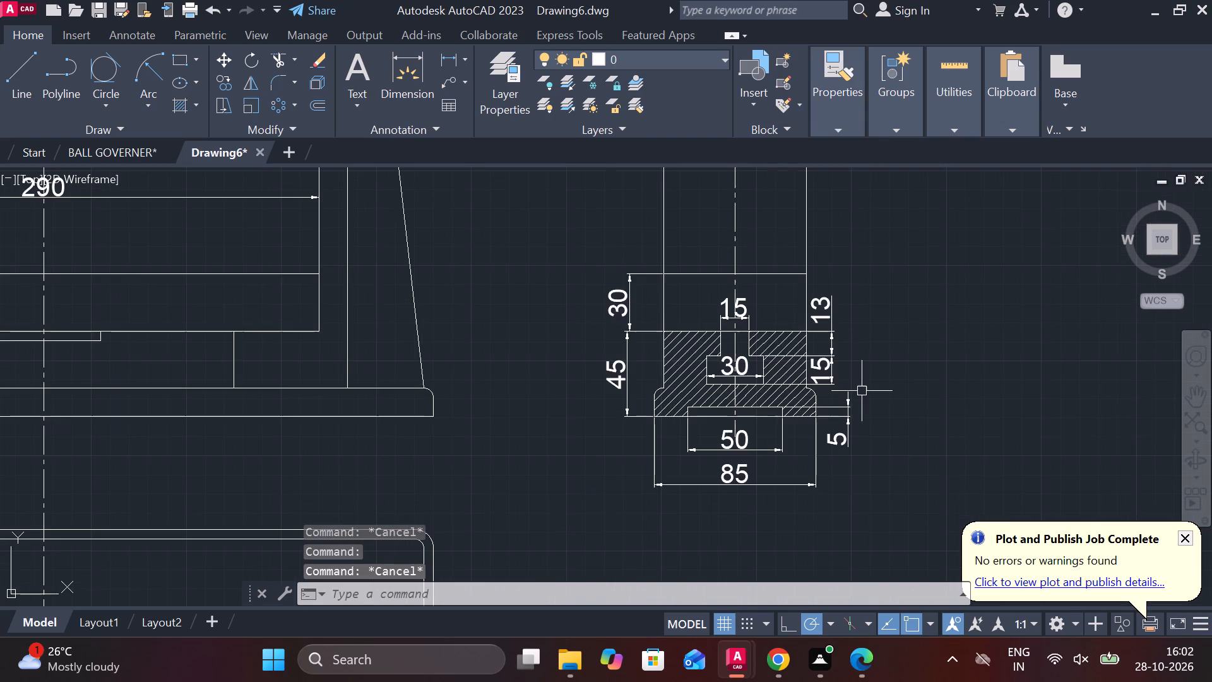
{"action": "key", "text": "l"}
{"action": "key", "text": "Return"}
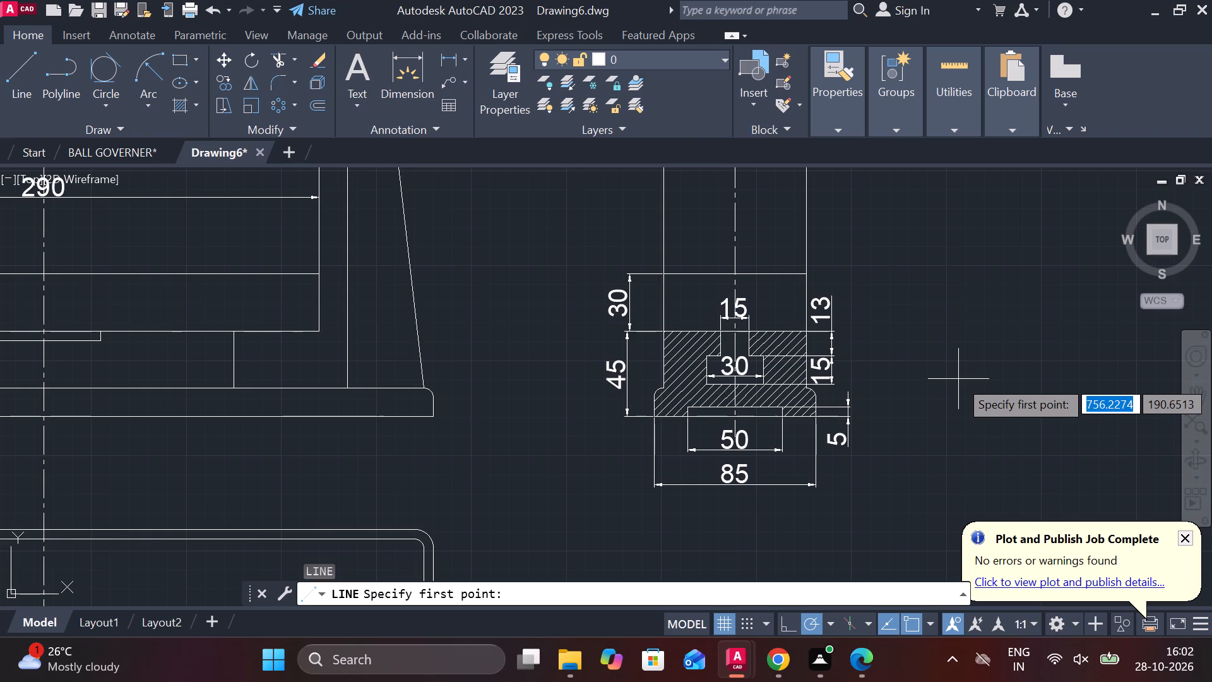
{"action": "middle_click_drag", "start_coordinate": [951, 374], "coordinate": [861, 371]}
{"action": "middle_click_drag", "start_coordinate": [876, 306], "coordinate": [764, 306]}
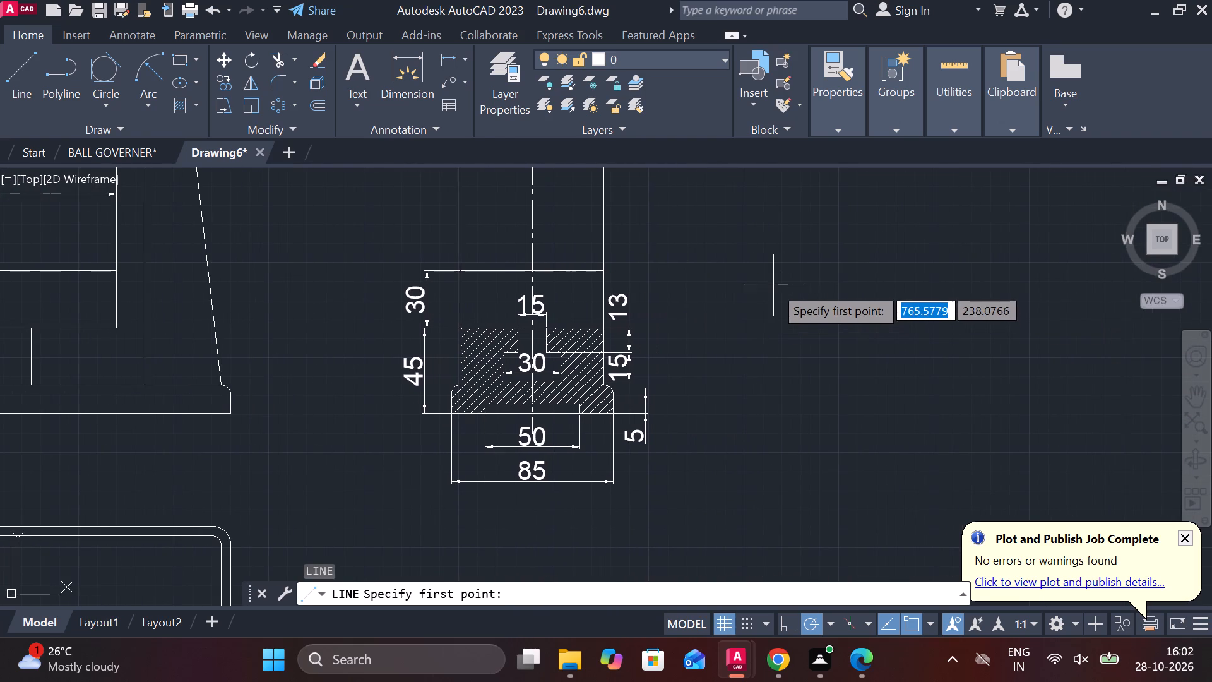
{"action": "double_click", "coordinate": [773, 285]}
{"action": "key", "text": "2"}
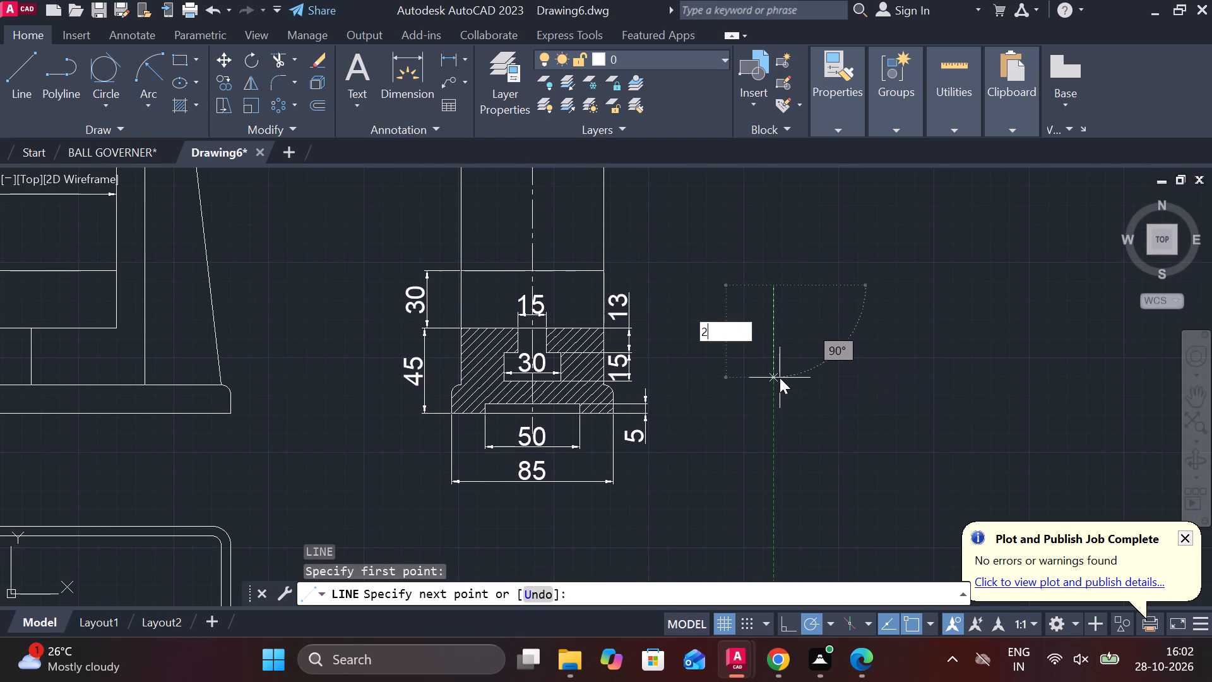
{"action": "type", "text": "8"}
{"action": "key", "text": "space"}
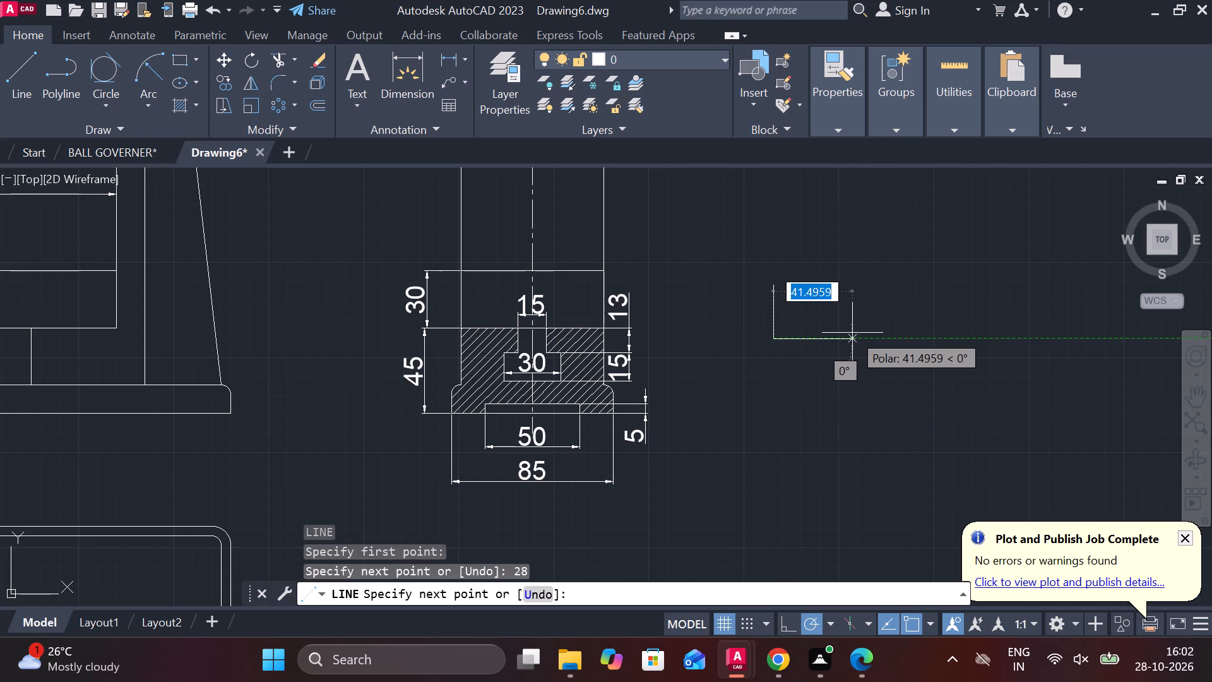
{"action": "type", "text": "30"}
{"action": "key", "text": "Return"}
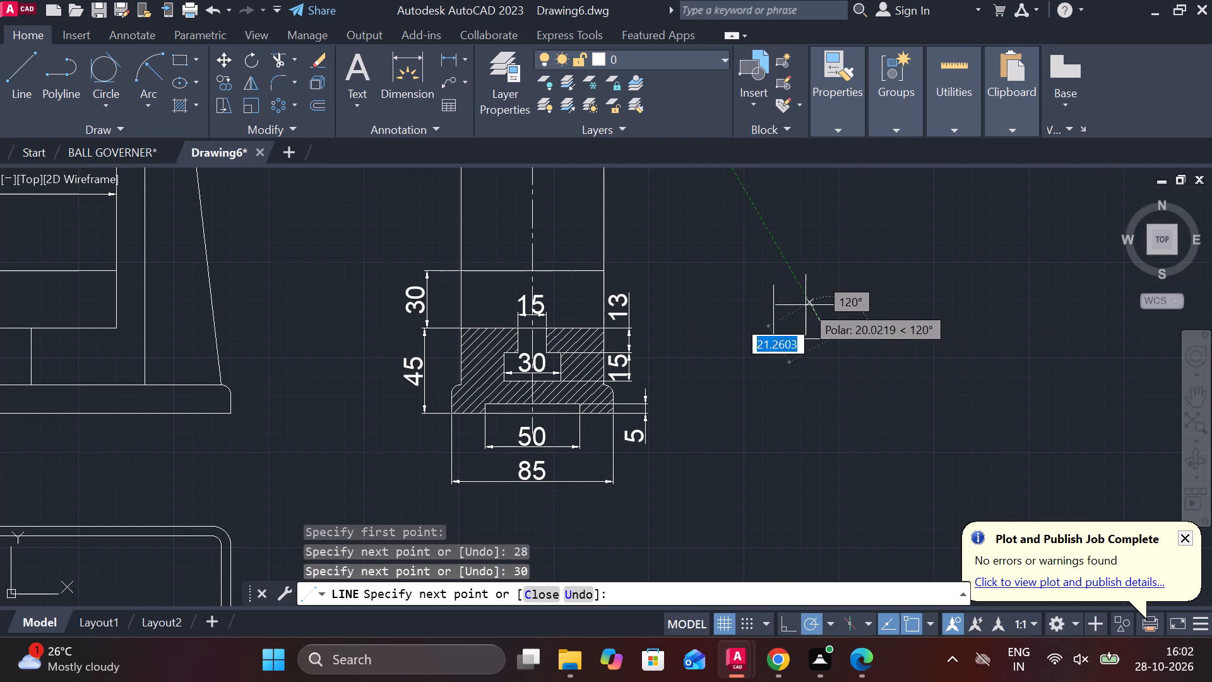
{"action": "type", "text": "28"}
{"action": "key", "text": "space"}
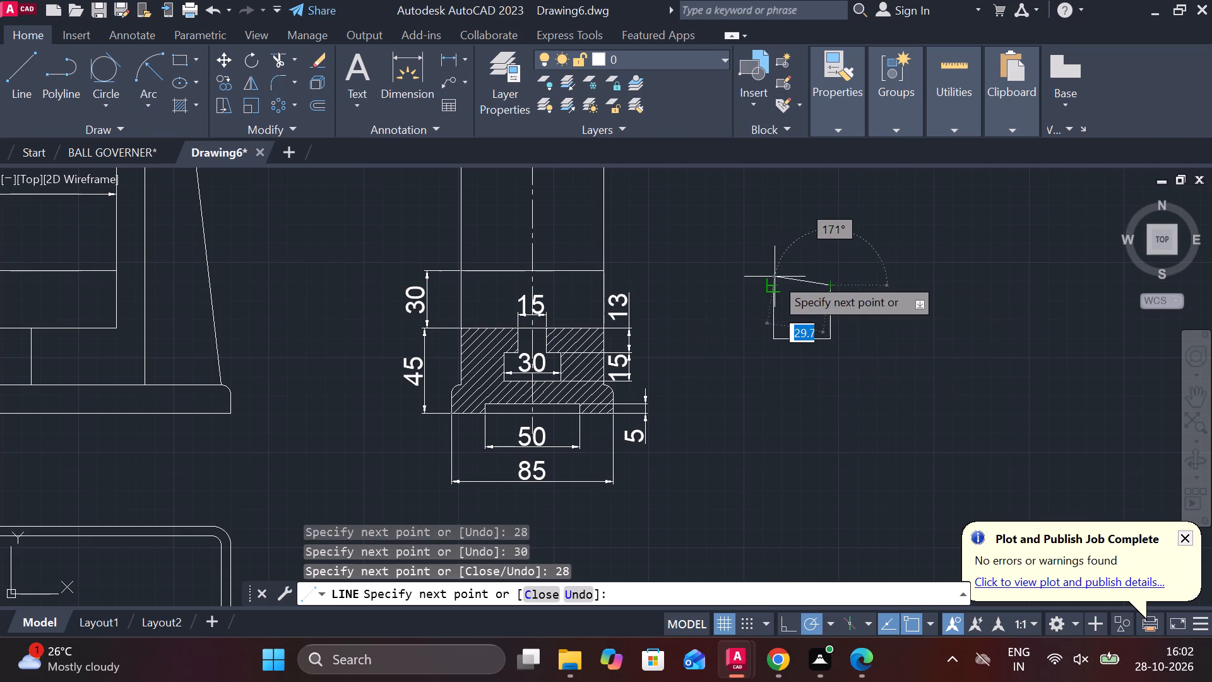
{"action": "left_click", "coordinate": [772, 287]}
{"action": "key", "text": "Escape"}
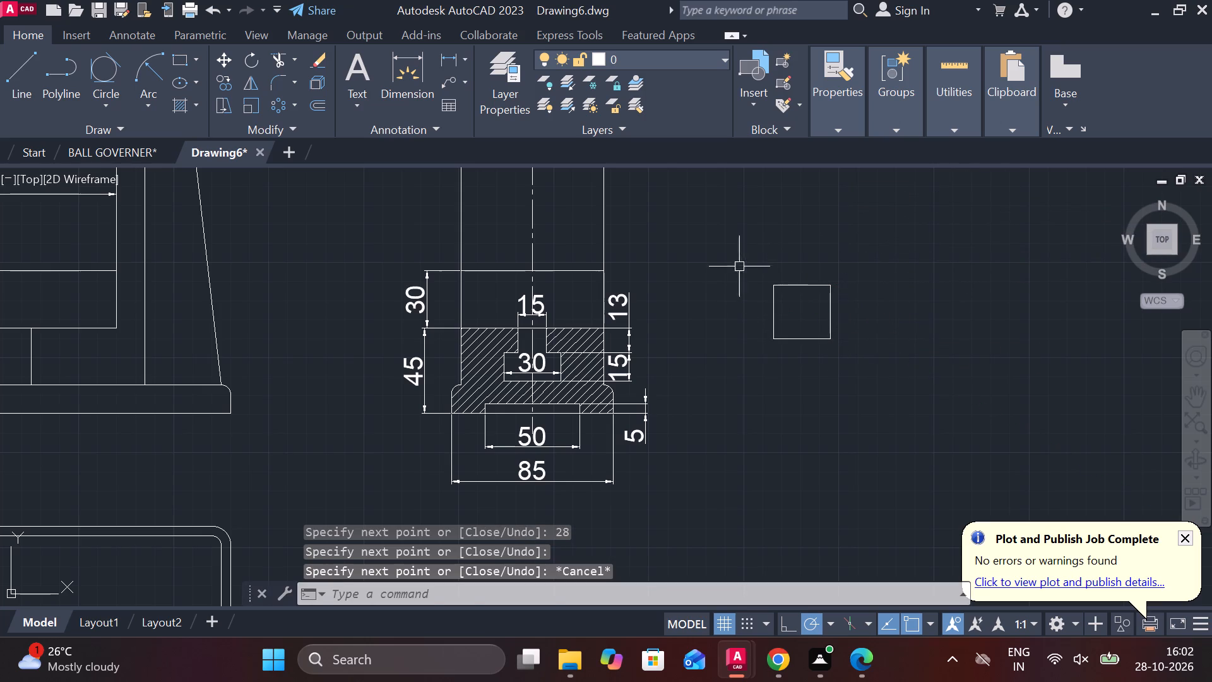
Assign the DASHED linetype to the four lines of the 30 by 28 rectangle.
{"action": "left_click_drag", "start_coordinate": [738, 263], "coordinate": [759, 285]}
{"action": "left_click", "coordinate": [878, 372]}
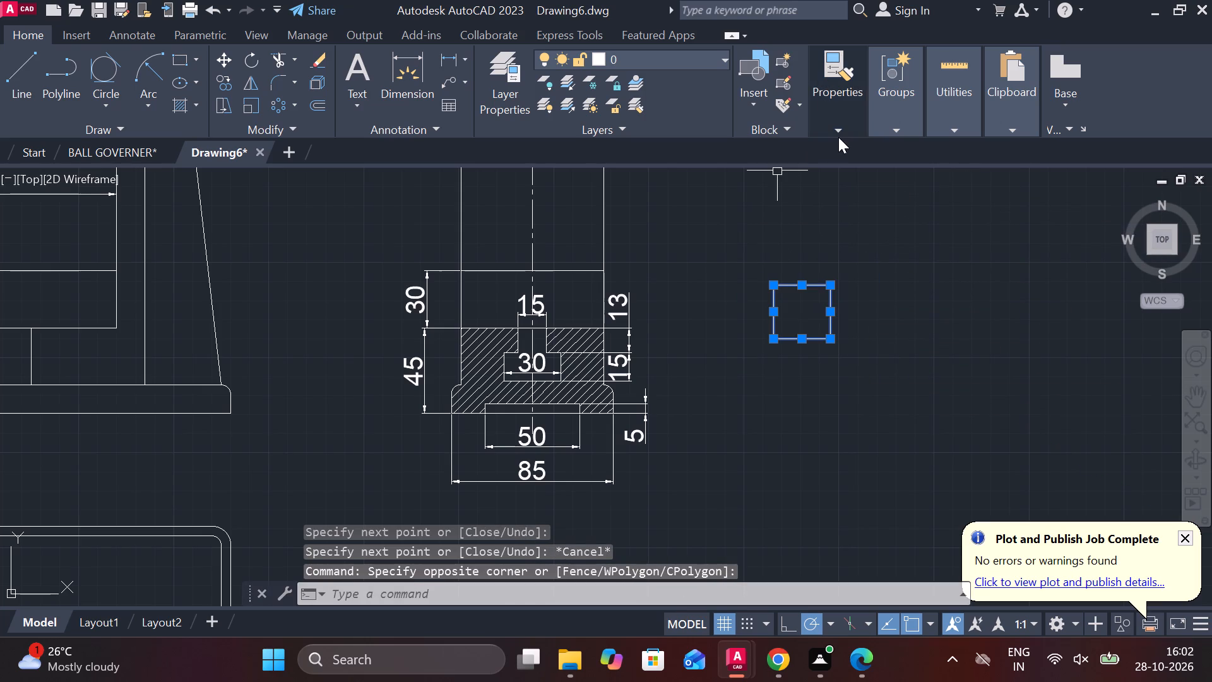
{"action": "left_click", "coordinate": [838, 137]}
{"action": "left_click", "coordinate": [952, 189]}
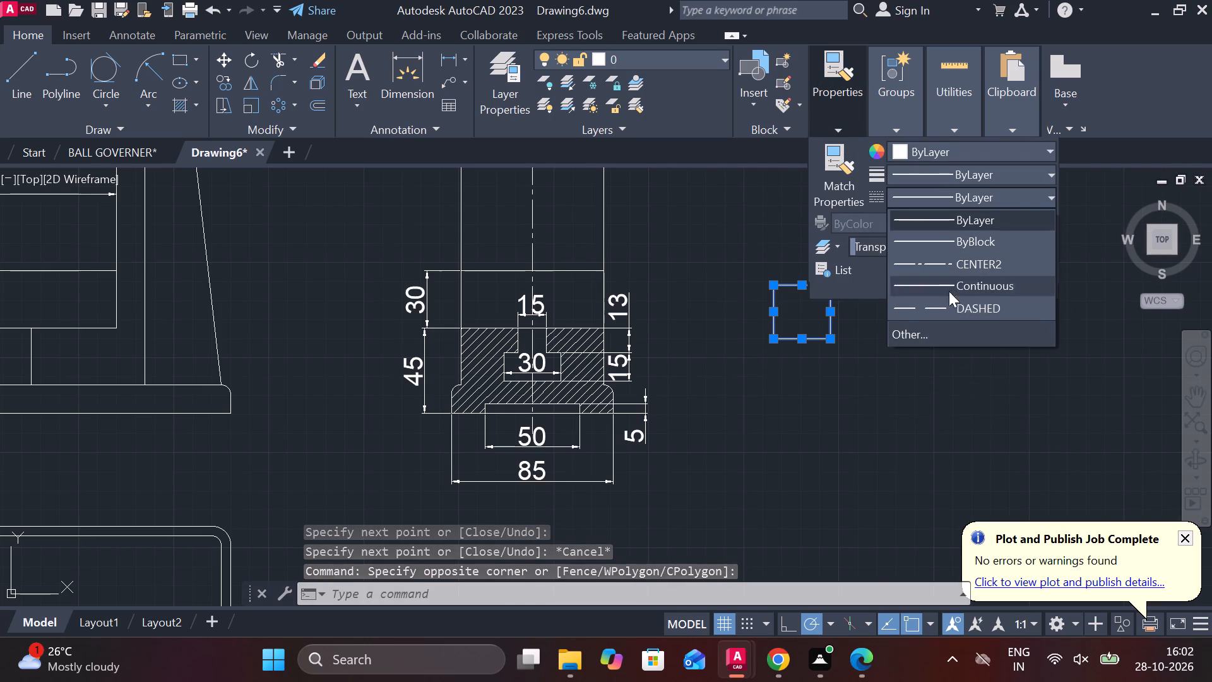
{"action": "left_click", "coordinate": [923, 302]}
{"action": "key", "text": "Escape"}
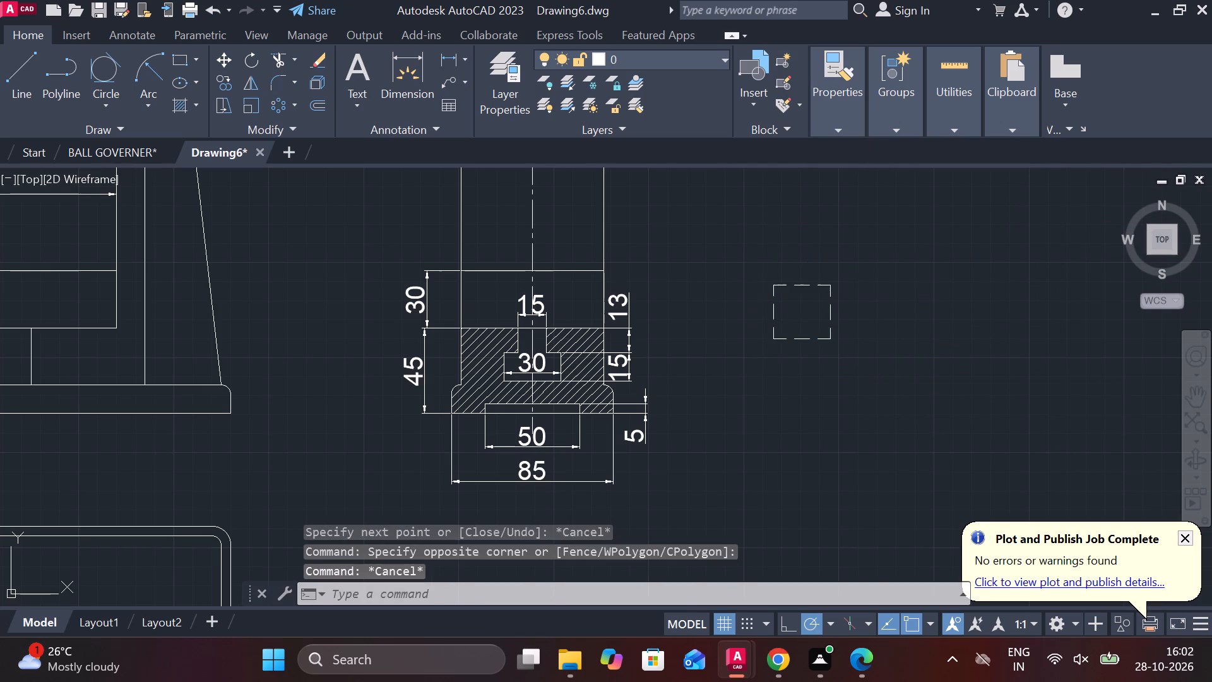
Move the dashed 30 by 28 rectangle by its top-edge midpoint onto the upper end of the short vertical line above the front view's base.
{"action": "left_click", "coordinate": [757, 277]}
{"action": "double_click", "coordinate": [884, 366]}
{"action": "key", "text": "m"}
{"action": "key", "text": "Return"}
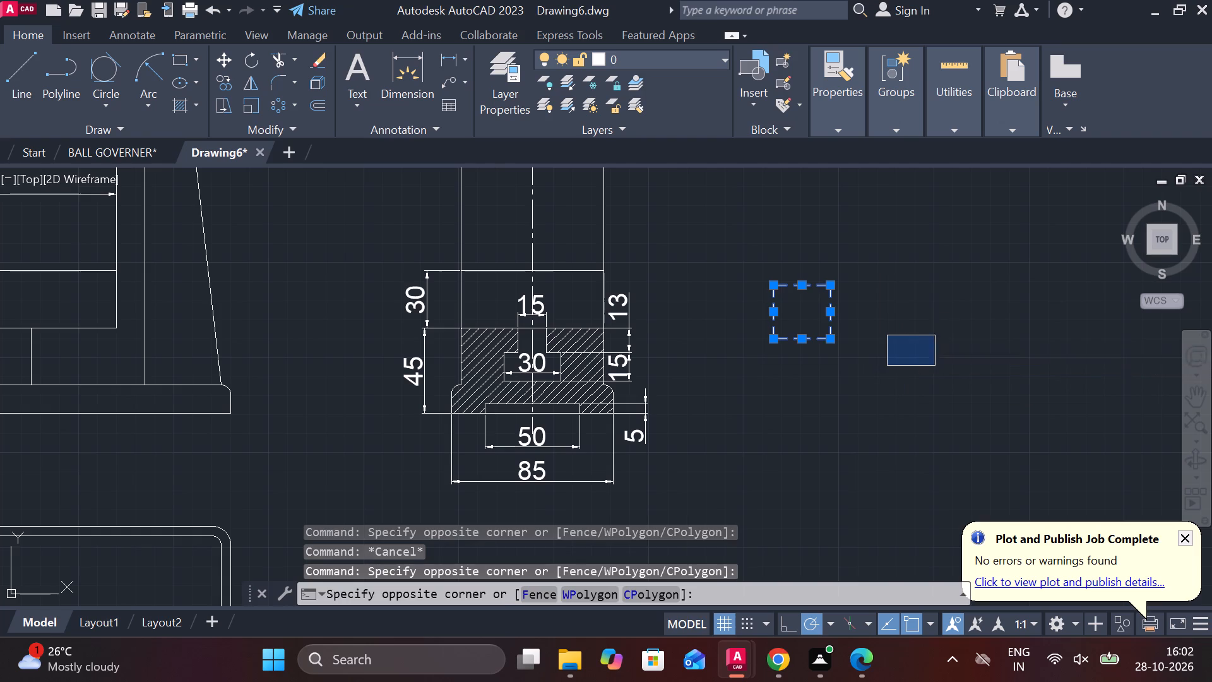
{"action": "left_click", "coordinate": [808, 281]}
{"action": "scroll", "coordinate": [862, 292], "scroll_direction": "down", "scroll_amount": 1}
{"action": "middle_click_drag", "start_coordinate": [350, 324], "coordinate": [350, 324]}
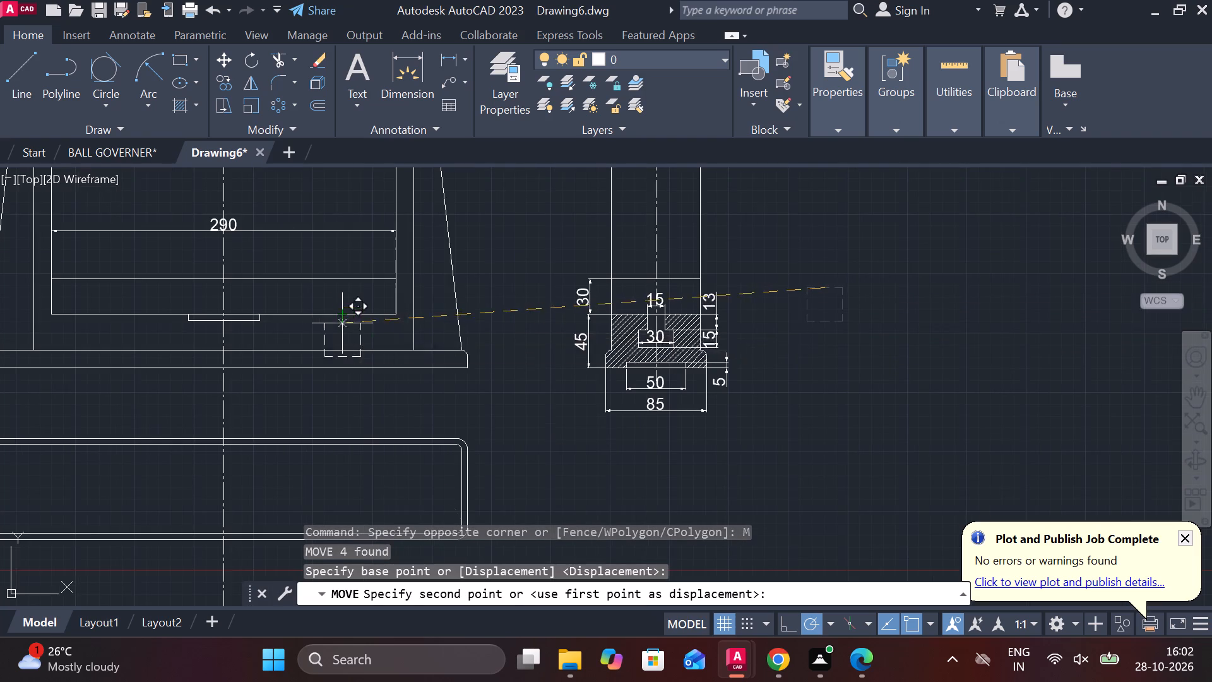
{"action": "middle_click_drag", "start_coordinate": [350, 324], "coordinate": [515, 321]}
{"action": "scroll", "coordinate": [479, 323], "scroll_direction": "up", "scroll_amount": 3}
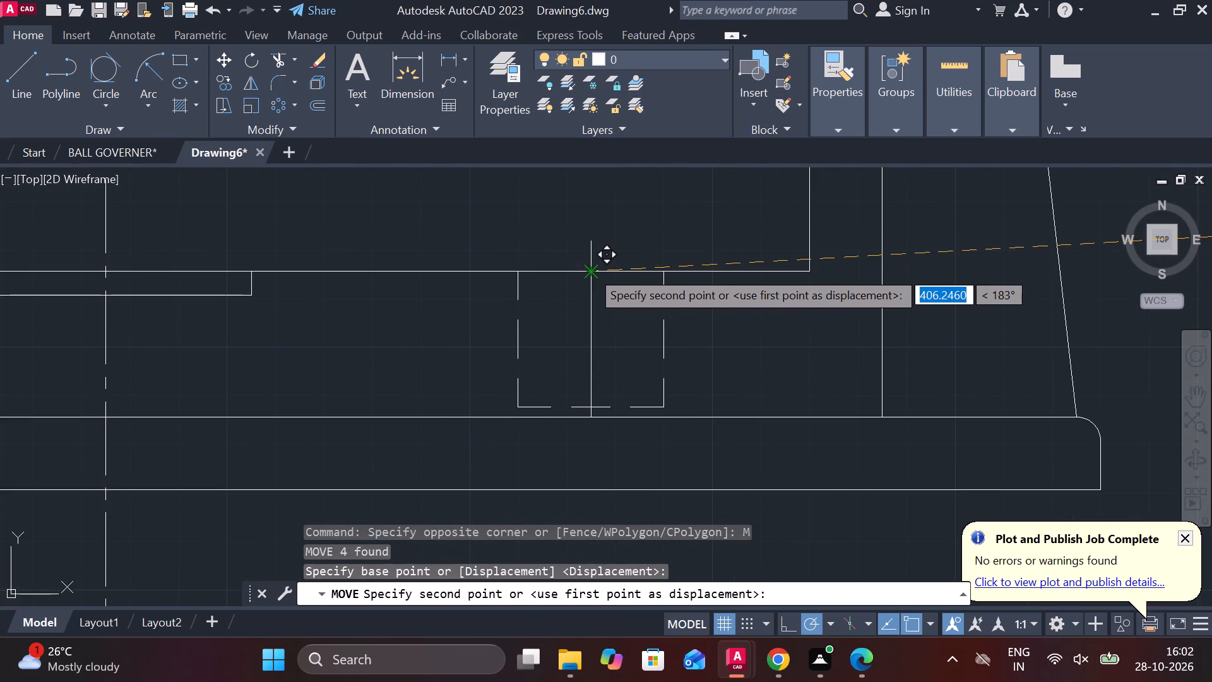
{"action": "left_click", "coordinate": [590, 270]}
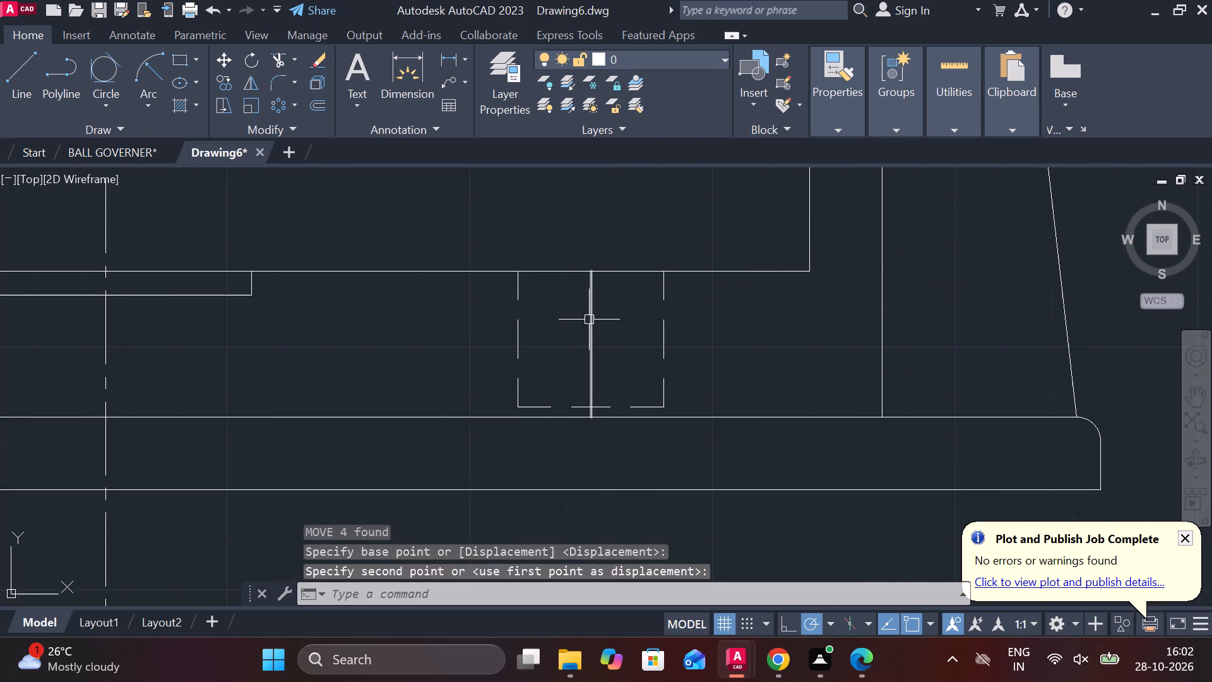
Assign the CENTER2 linetype to the short vertical line inside the dashed 30 by 28 rectangle.
{"action": "left_click", "coordinate": [589, 320]}
{"action": "left_click", "coordinate": [851, 131]}
{"action": "left_click", "coordinate": [1011, 191]}
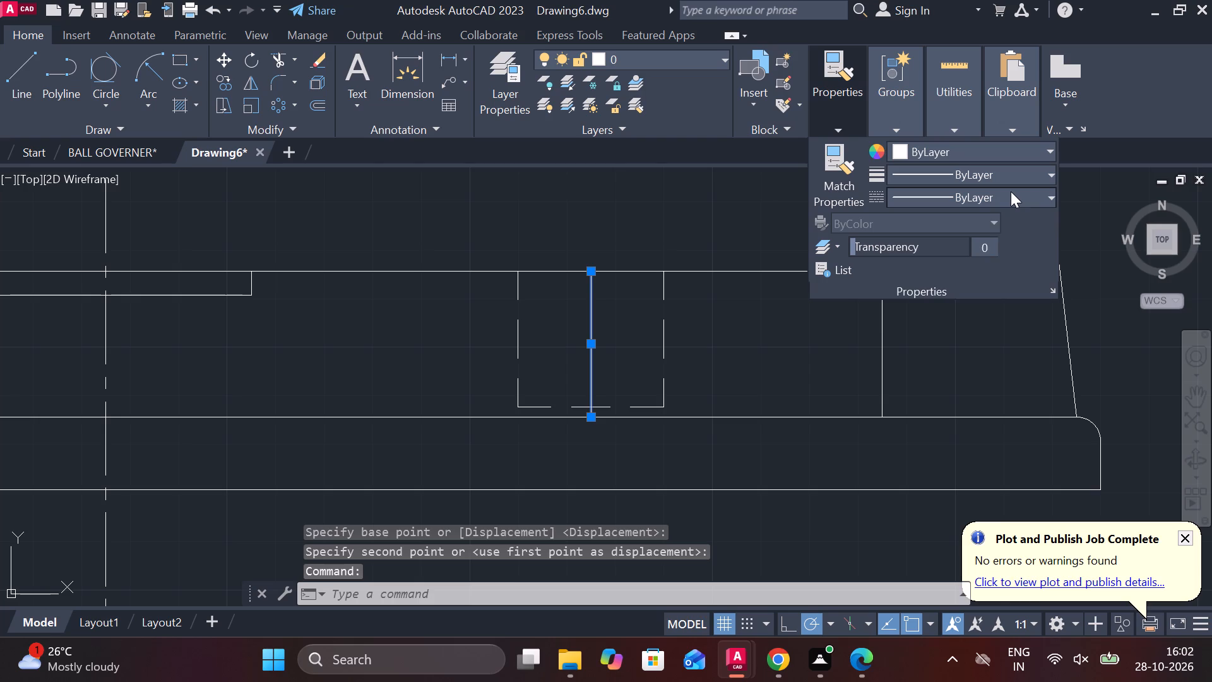
{"action": "left_click", "coordinate": [930, 268]}
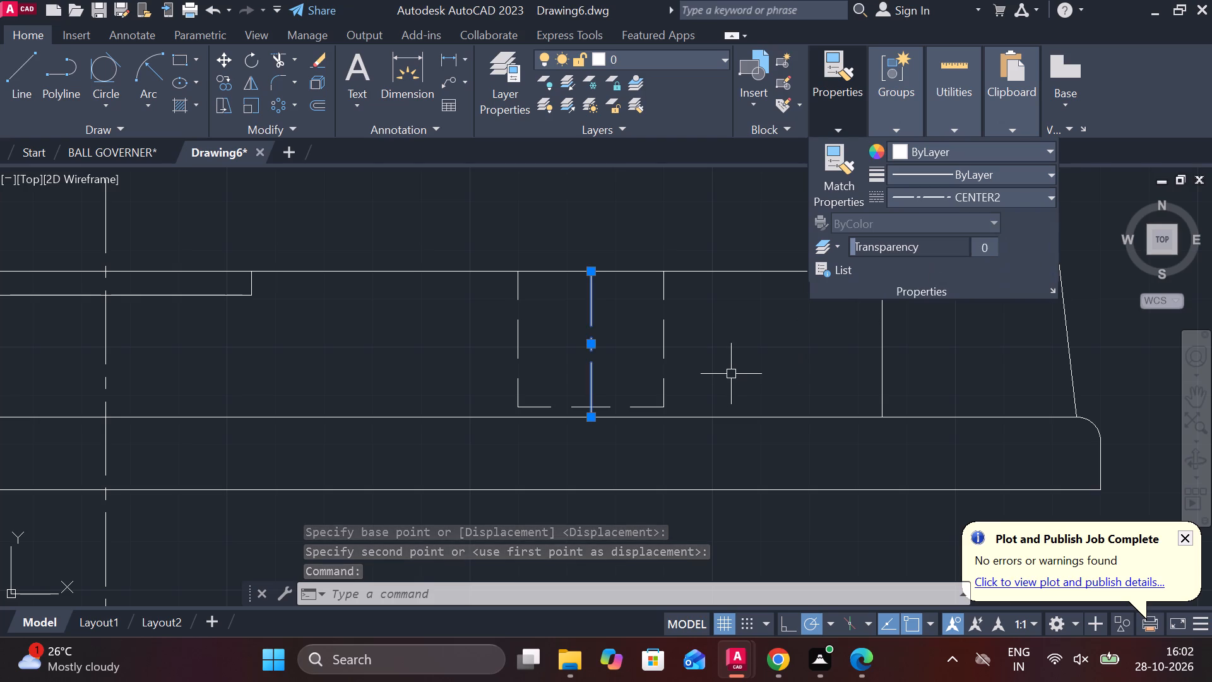
{"action": "key", "text": "Escape"}
Mirror the dashed rectangle and its short centre line about the front view's long vertical centre line, keeping the originals.
{"action": "scroll", "coordinate": [727, 319], "scroll_direction": "down", "scroll_amount": 3}
{"action": "scroll", "coordinate": [696, 325], "scroll_direction": "up", "scroll_amount": 3}
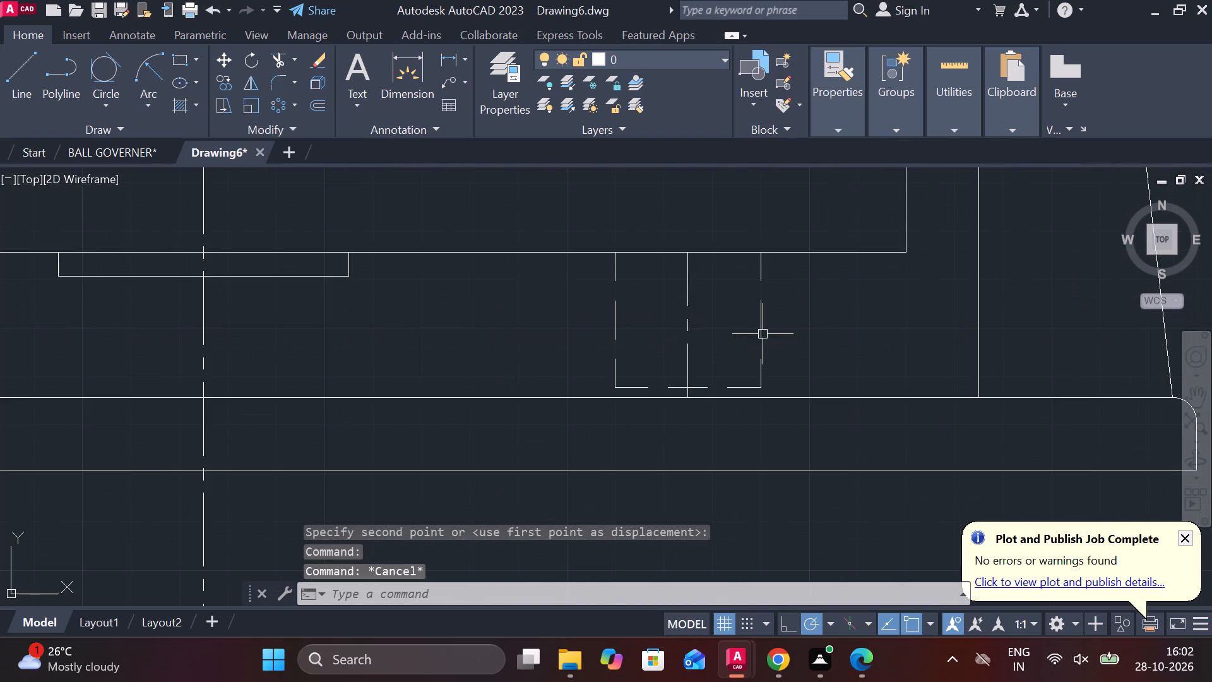
{"action": "left_click", "coordinate": [766, 330]}
{"action": "key", "text": "Escape"}
{"action": "left_click", "coordinate": [761, 321]}
{"action": "key", "text": "Escape"}
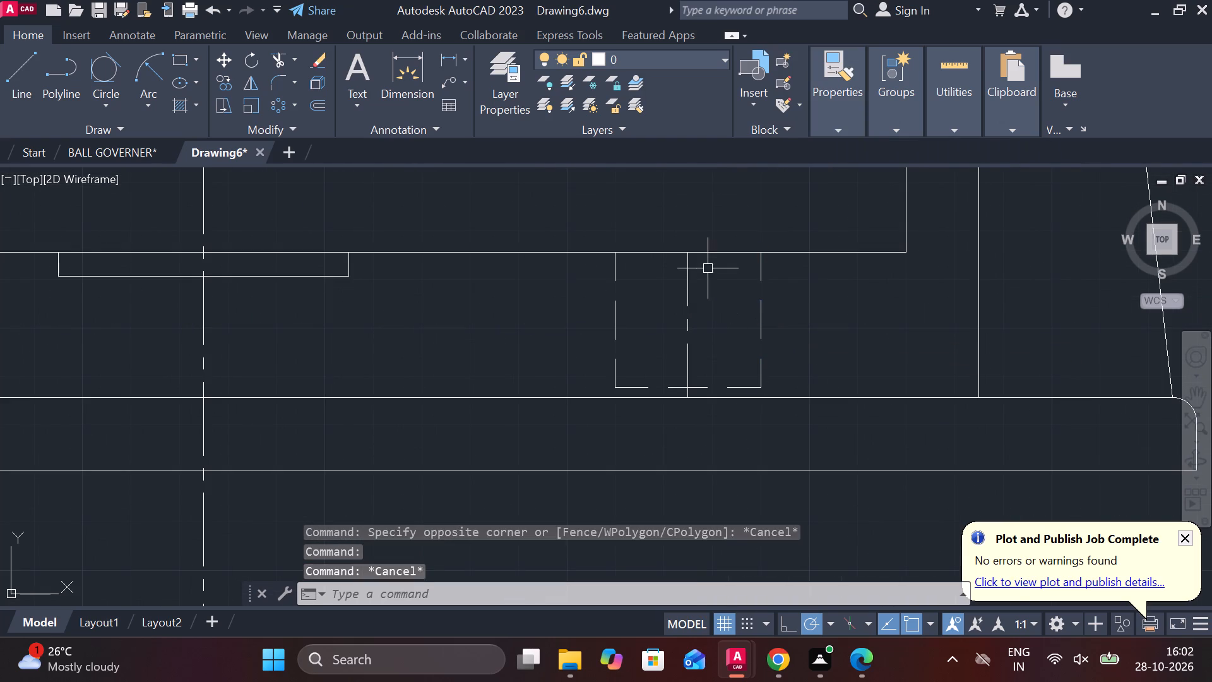
{"action": "left_click", "coordinate": [711, 253]}
{"action": "left_click", "coordinate": [612, 313]}
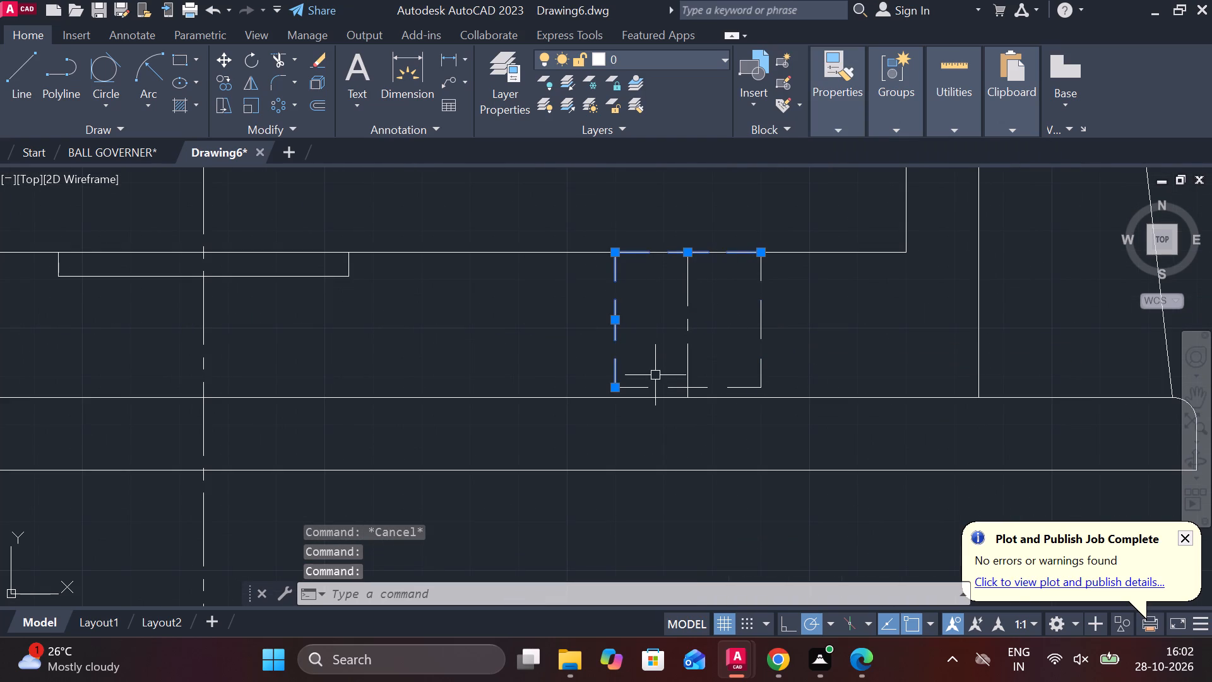
{"action": "left_click", "coordinate": [650, 383]}
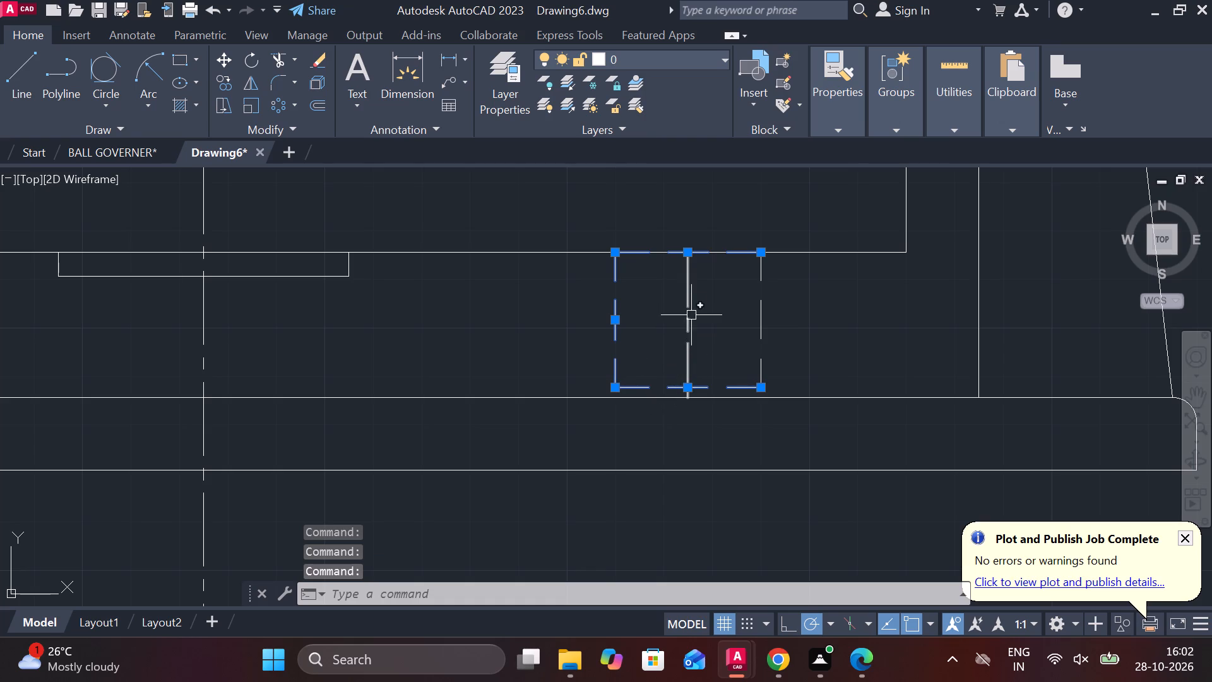
{"action": "left_click", "coordinate": [691, 308]}
{"action": "left_click", "coordinate": [762, 320]}
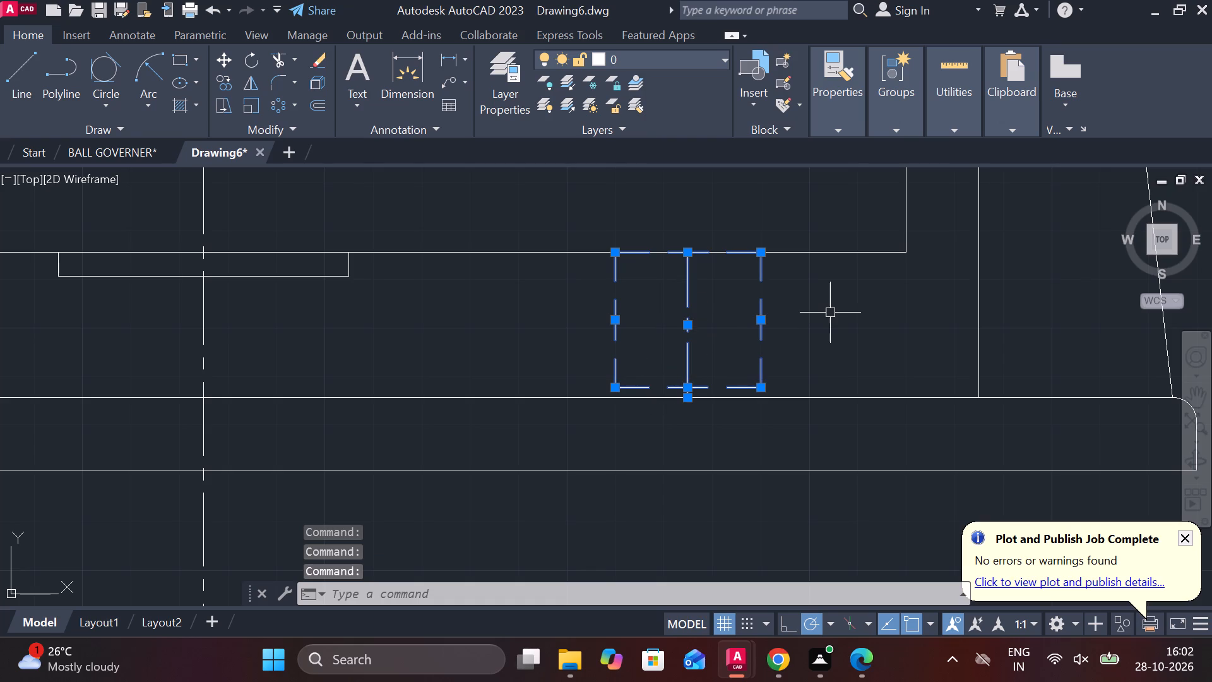
{"action": "type", "text": "MI"}
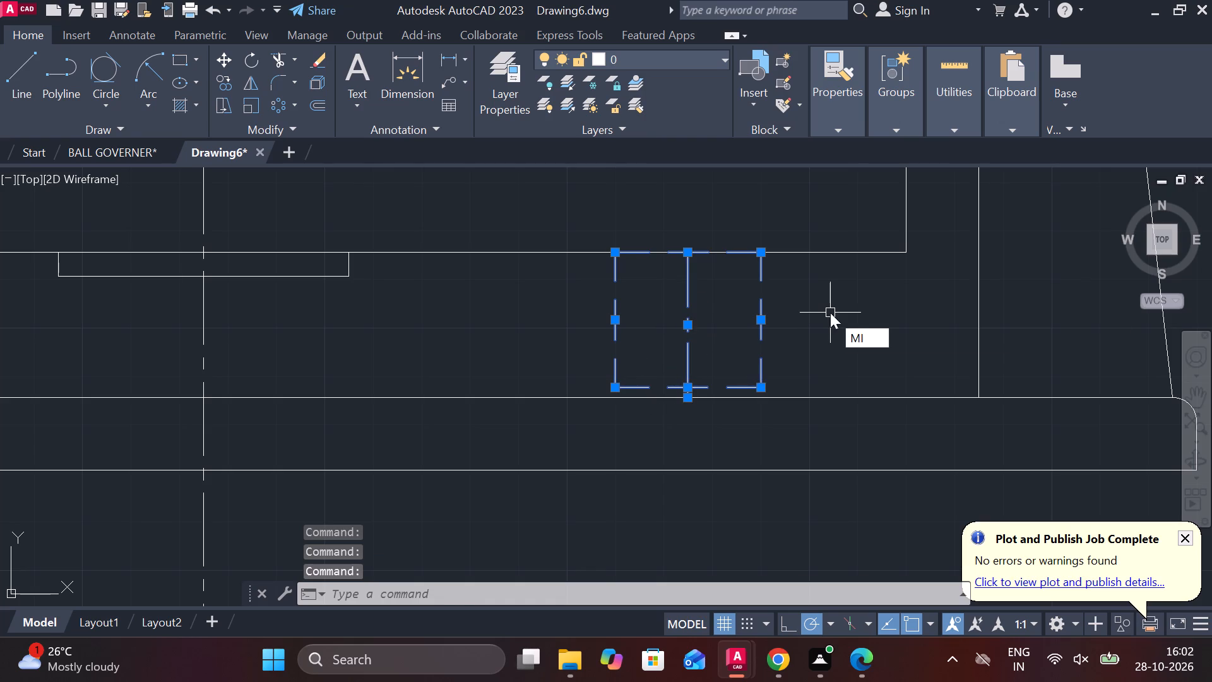
{"action": "key", "text": "Return"}
{"action": "scroll", "coordinate": [823, 313], "scroll_direction": "down", "scroll_amount": 2}
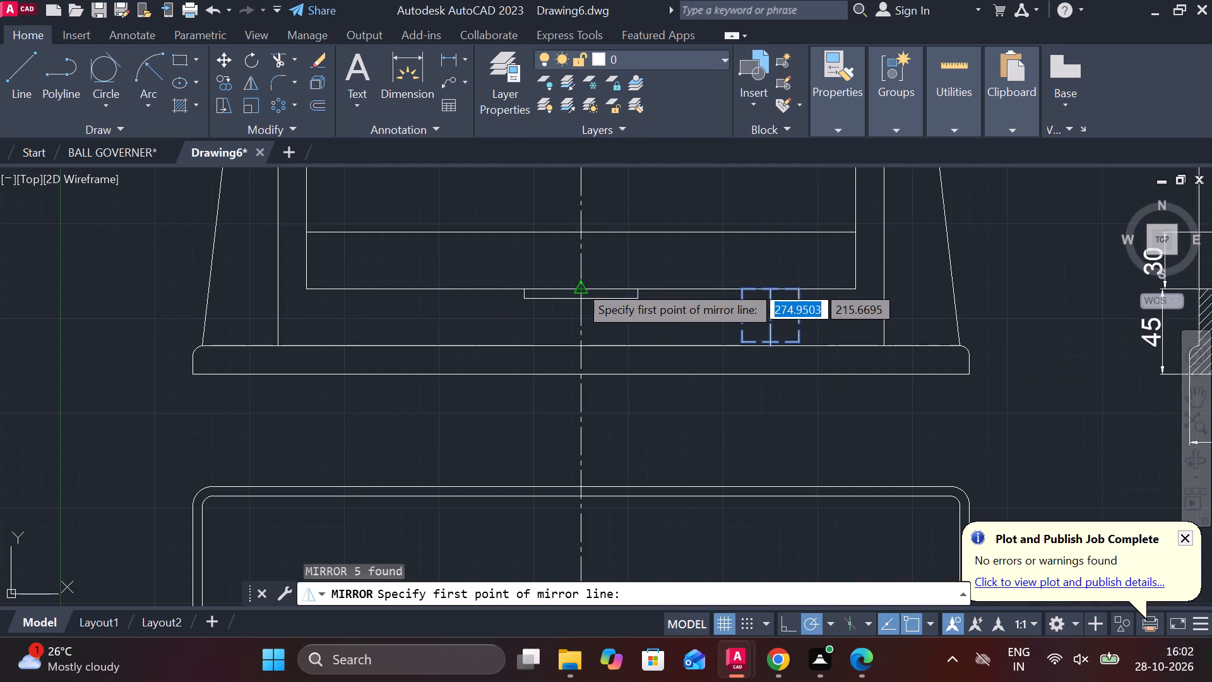
{"action": "left_click", "coordinate": [578, 284]}
{"action": "left_click", "coordinate": [581, 371]}
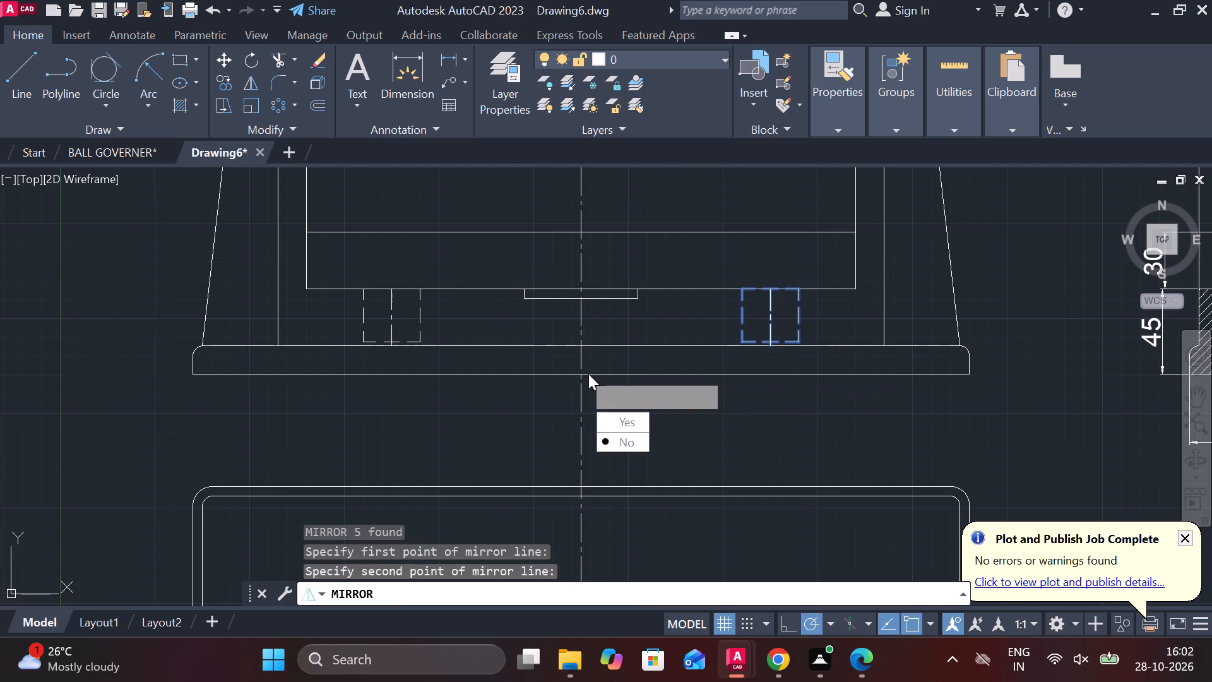
{"action": "left_click_drag", "start_coordinate": [621, 442], "coordinate": [581, 371]}
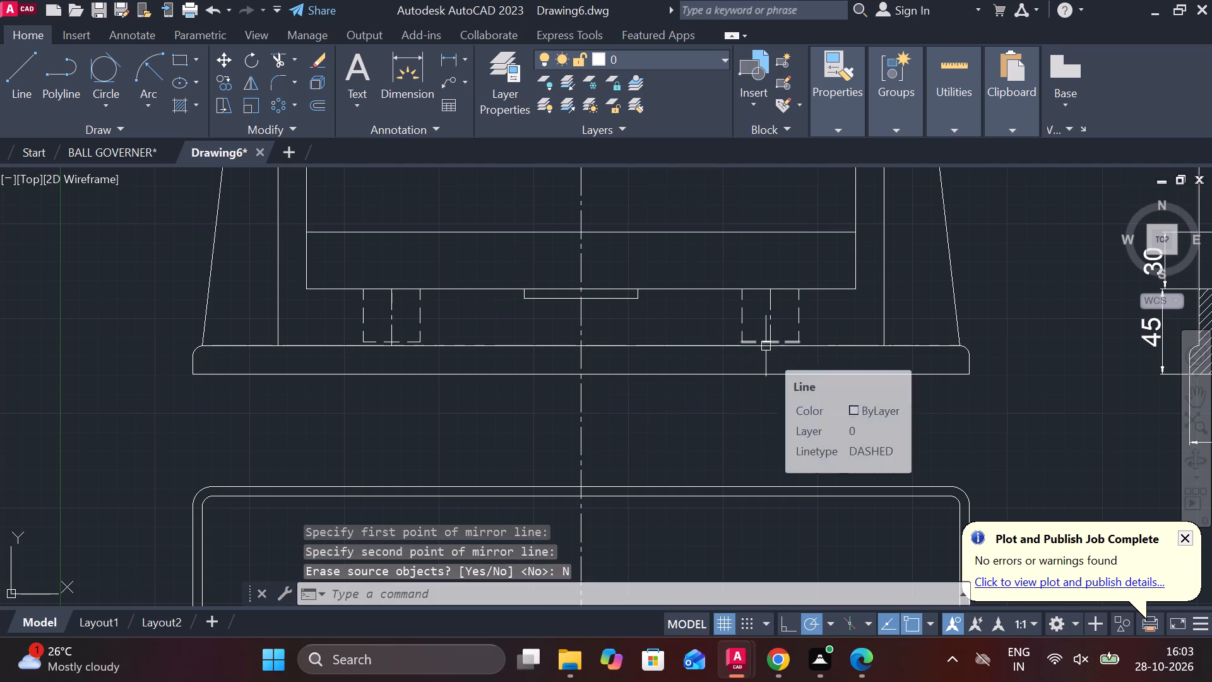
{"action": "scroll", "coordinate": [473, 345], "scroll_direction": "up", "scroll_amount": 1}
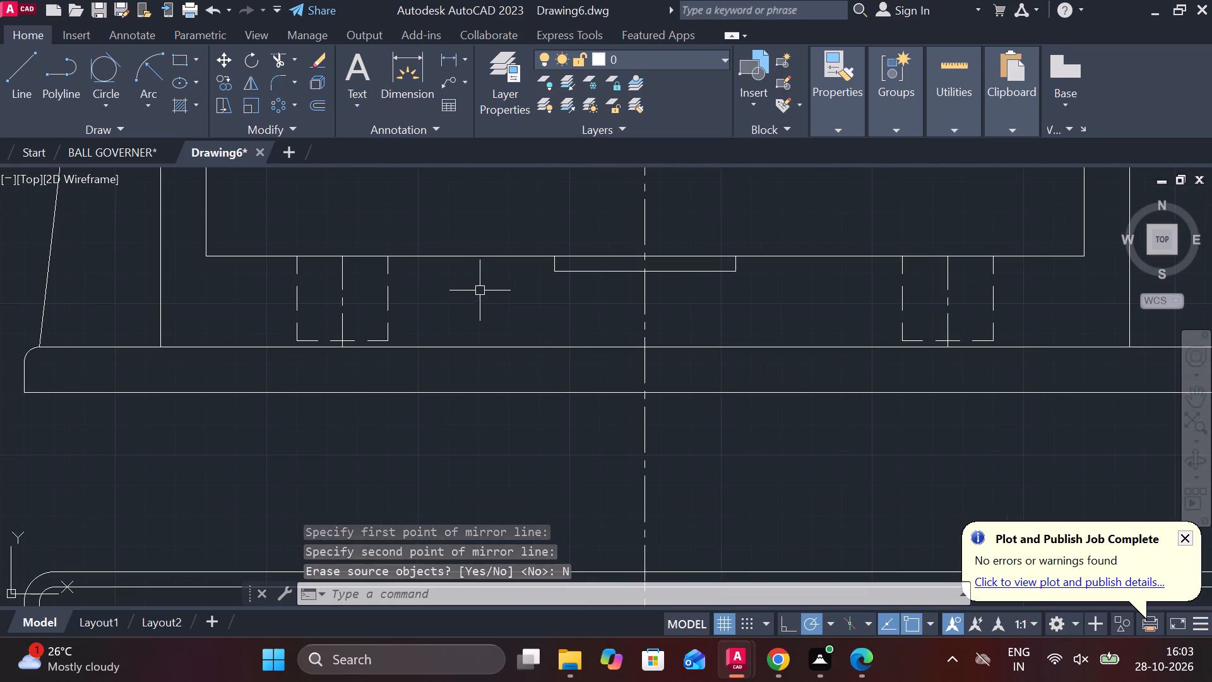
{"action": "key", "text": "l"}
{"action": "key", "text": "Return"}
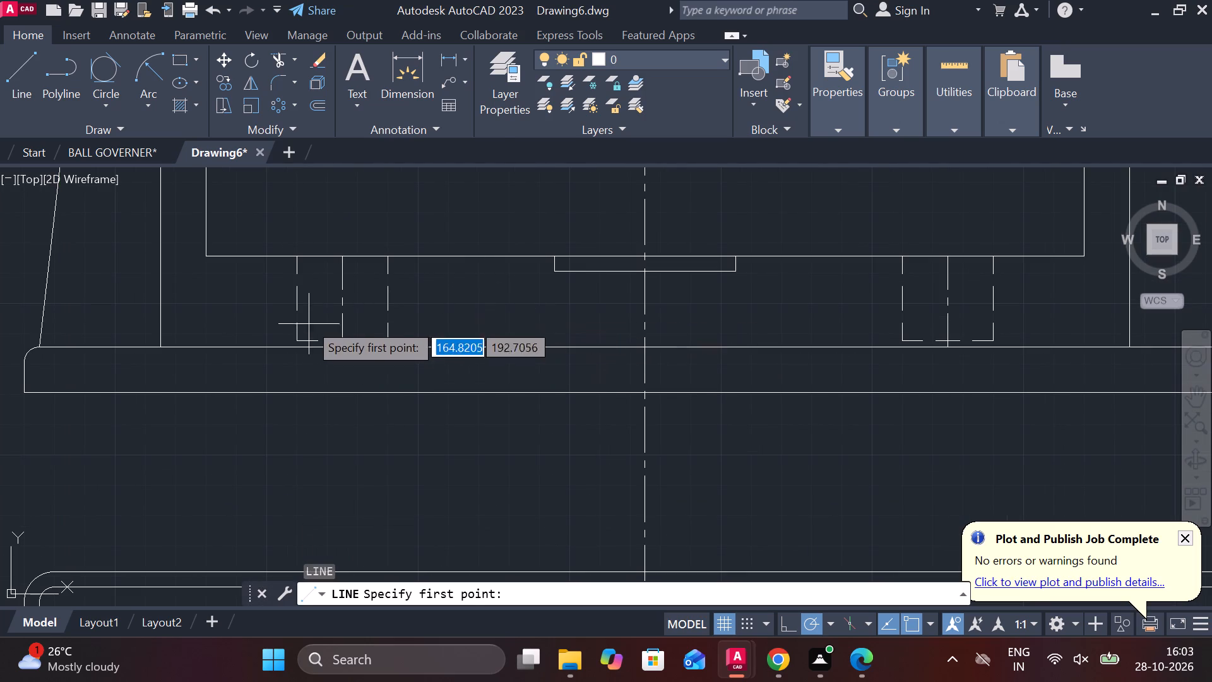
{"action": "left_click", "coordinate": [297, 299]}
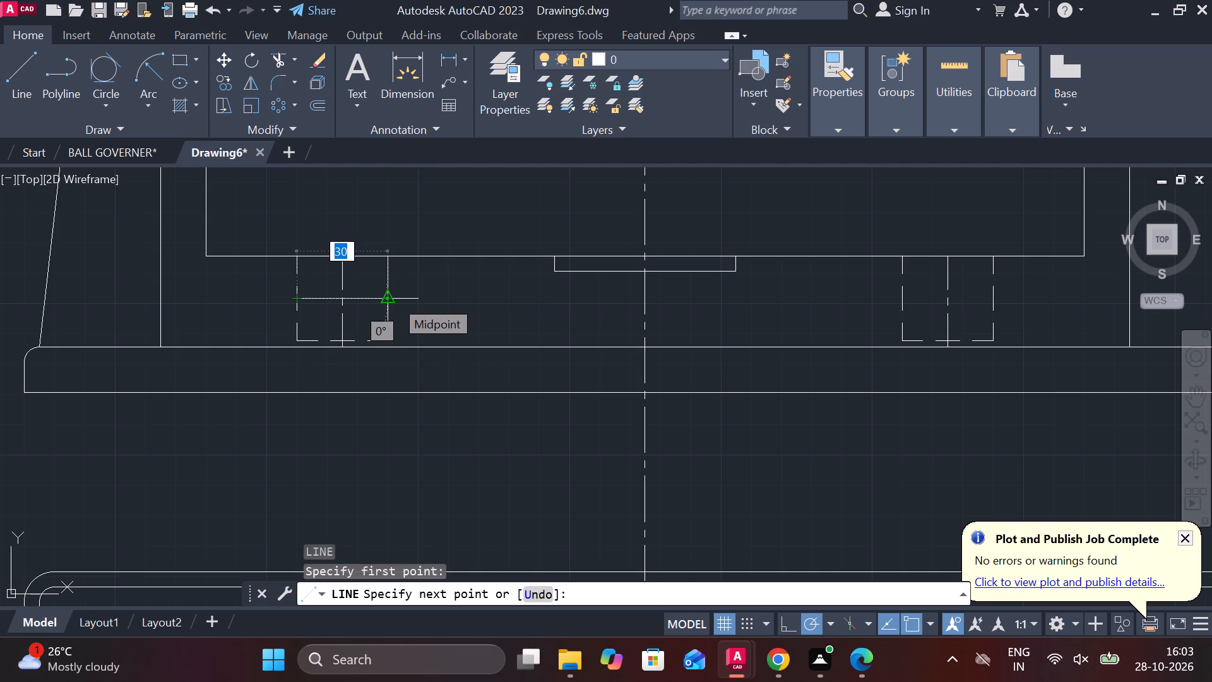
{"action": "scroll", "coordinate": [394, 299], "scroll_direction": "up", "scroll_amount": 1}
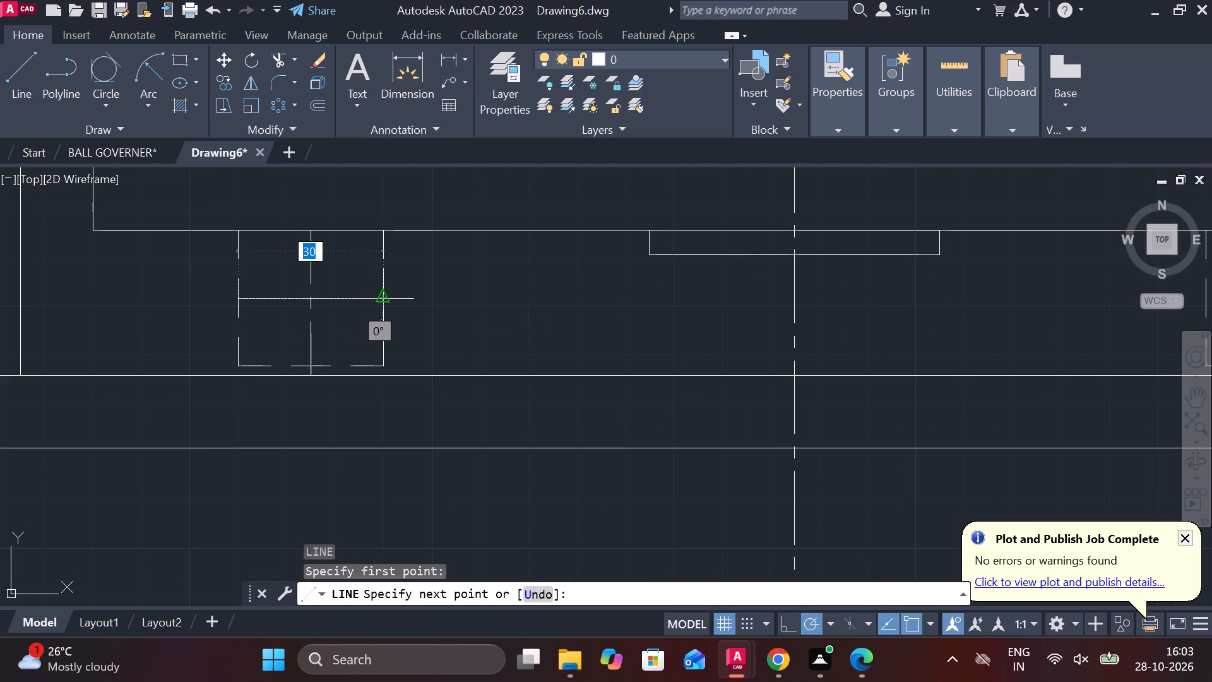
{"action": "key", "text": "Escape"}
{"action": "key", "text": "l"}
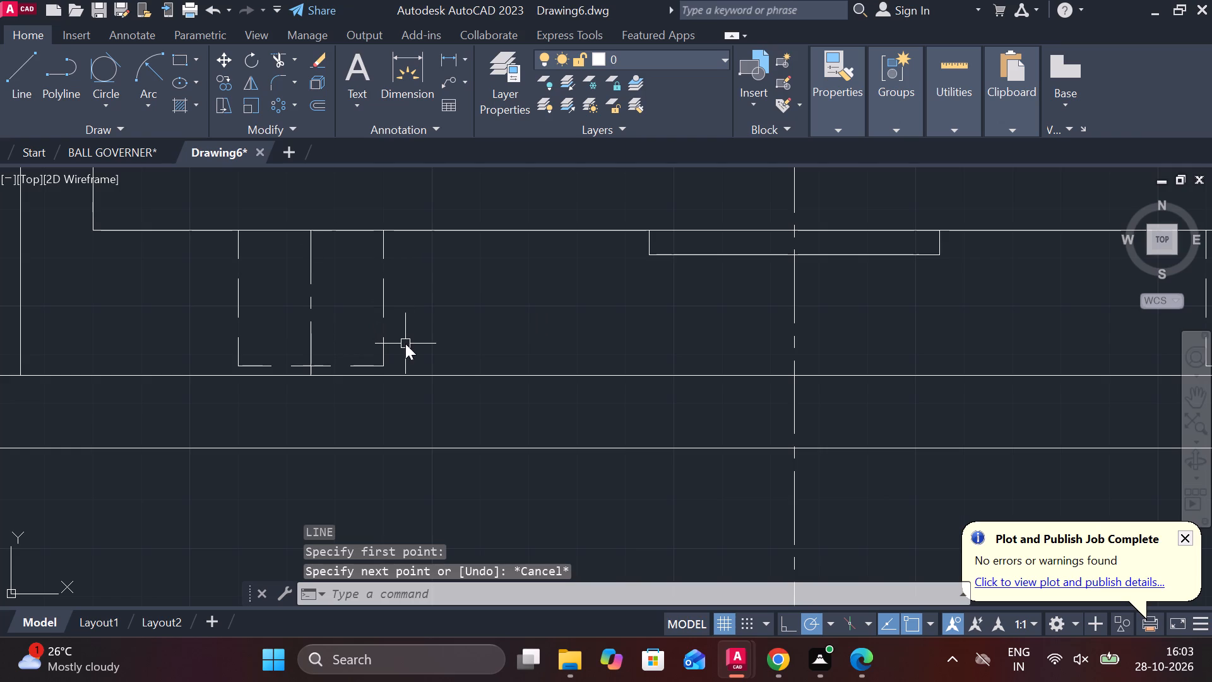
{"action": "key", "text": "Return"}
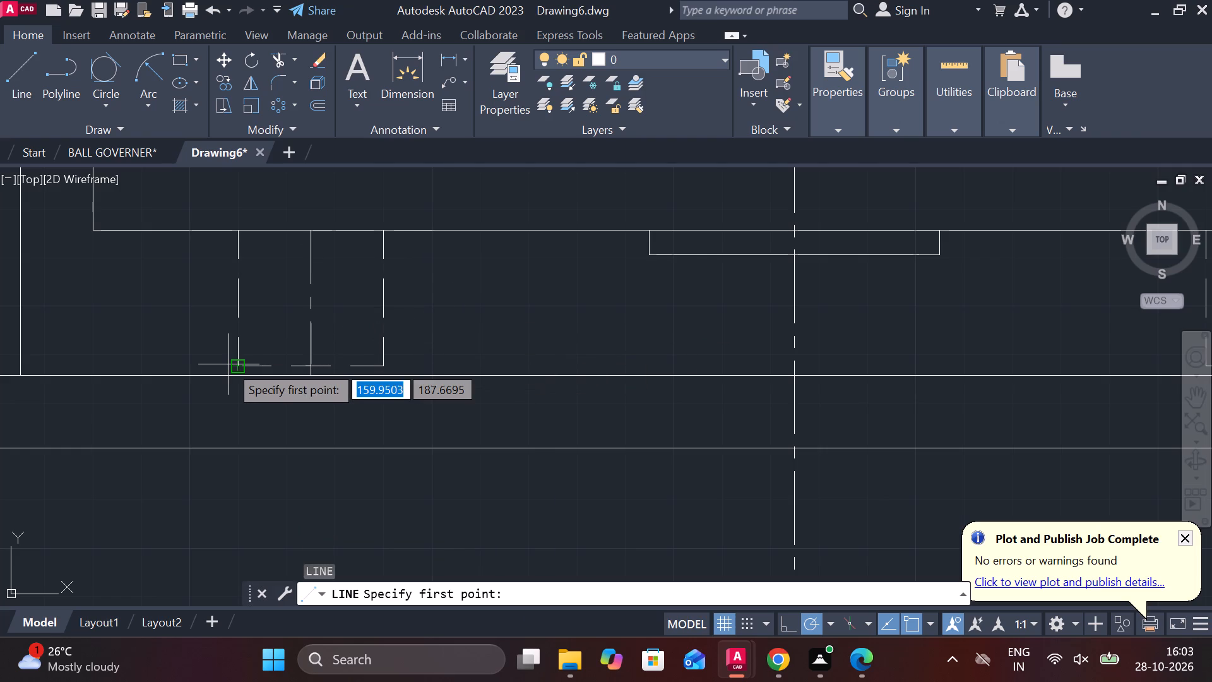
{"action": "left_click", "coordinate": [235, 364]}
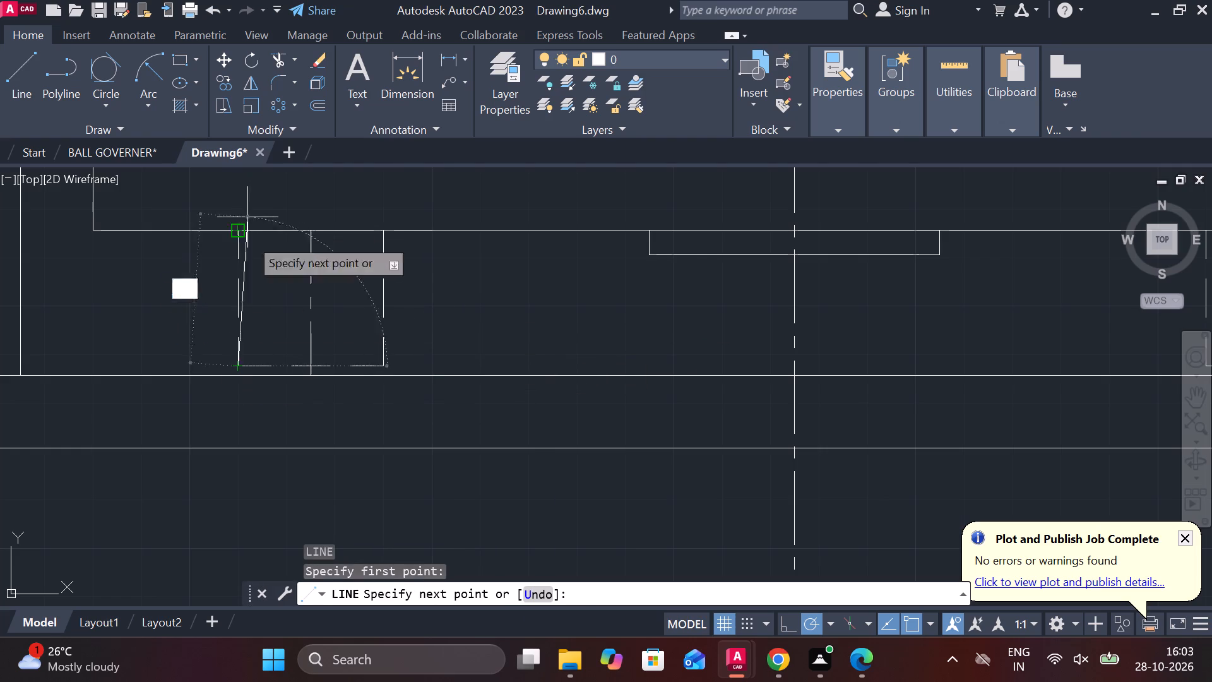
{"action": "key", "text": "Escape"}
Draw a line along the bottom edge of the mirrored dashed rectangle, from corner to corner.
{"action": "scroll", "coordinate": [432, 340], "scroll_direction": "down", "scroll_amount": 1}
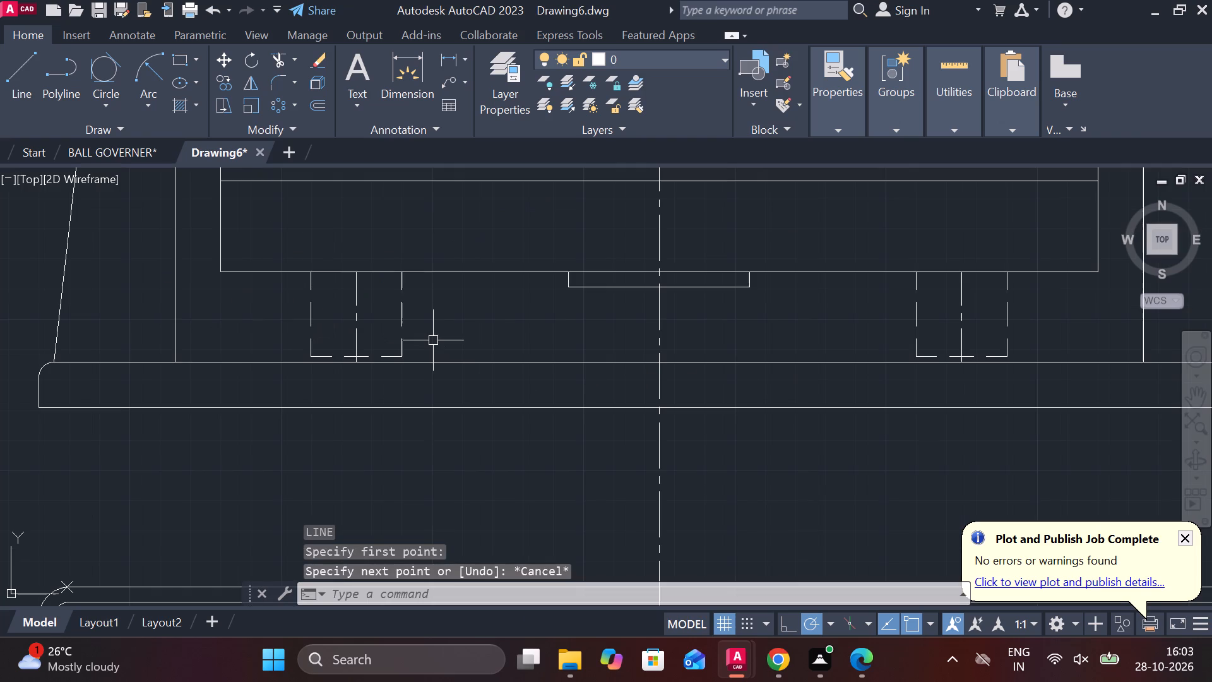
{"action": "key", "text": "l"}
{"action": "key", "text": "Return"}
{"action": "left_click", "coordinate": [316, 357]}
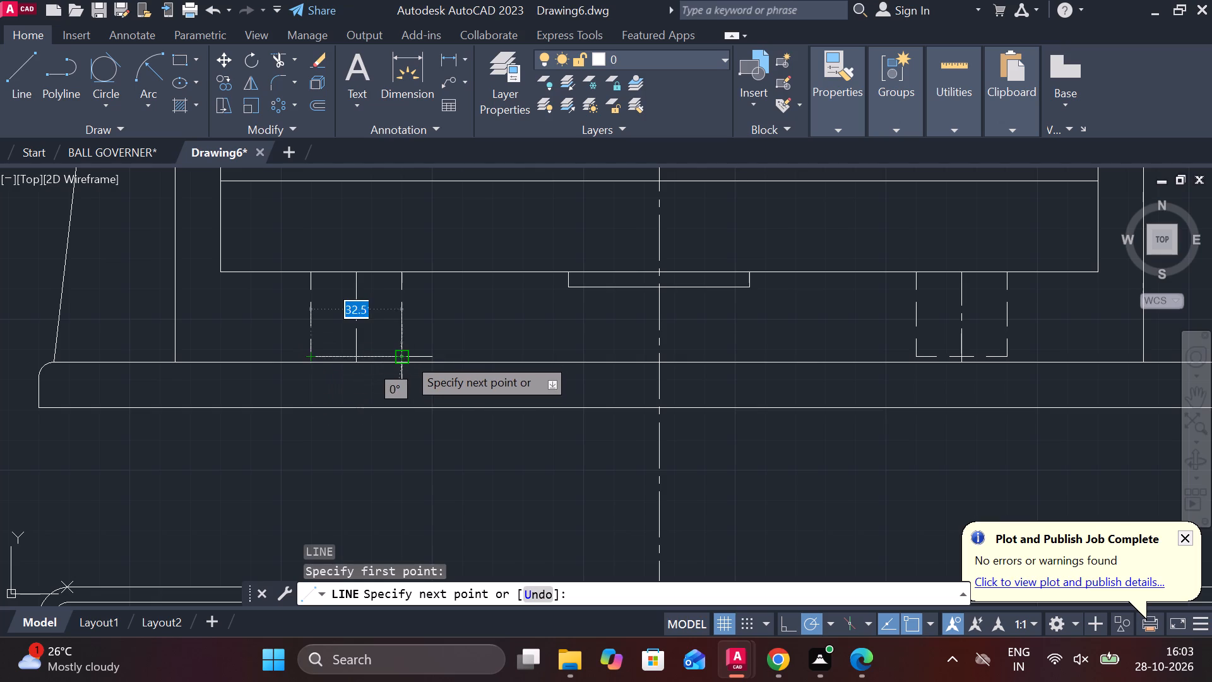
{"action": "left_click", "coordinate": [405, 355]}
{"action": "key", "text": "Escape"}
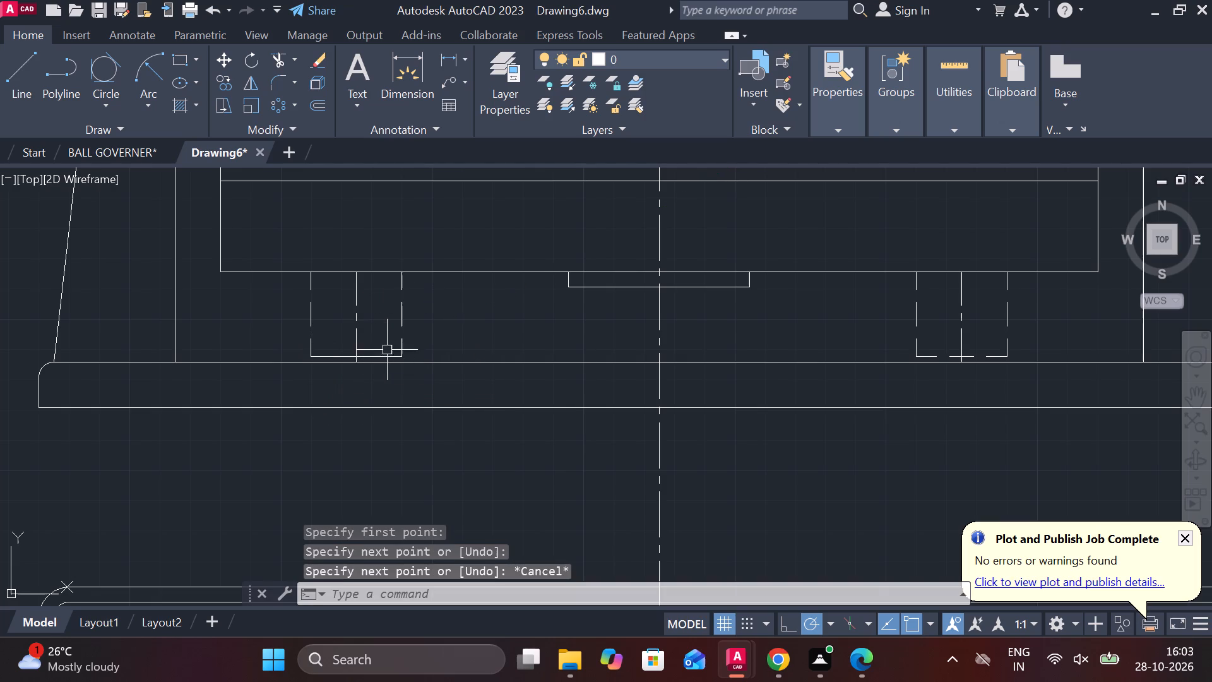
Move the new line 15 straight up from the mirrored rectangle's bottom edge, using its midpoint as base point.
{"action": "left_click", "coordinate": [386, 354]}
{"action": "type", "text": "M'"}
{"action": "key", "text": "Return"}
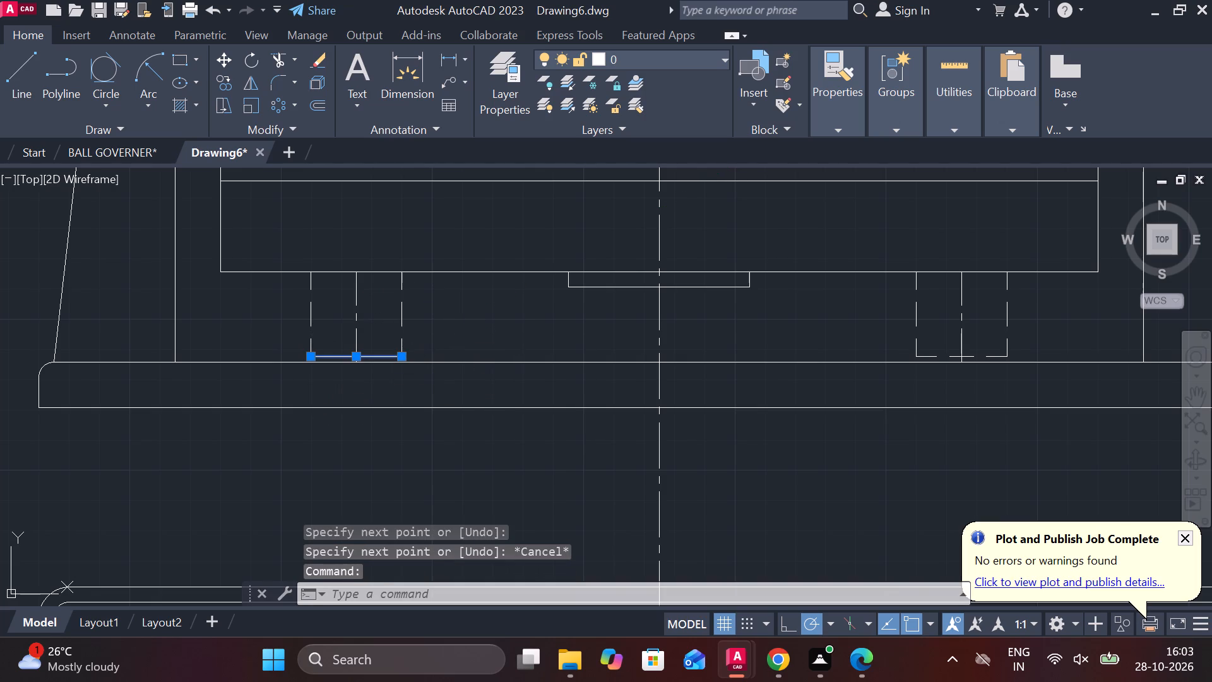
{"action": "key", "text": "m"}
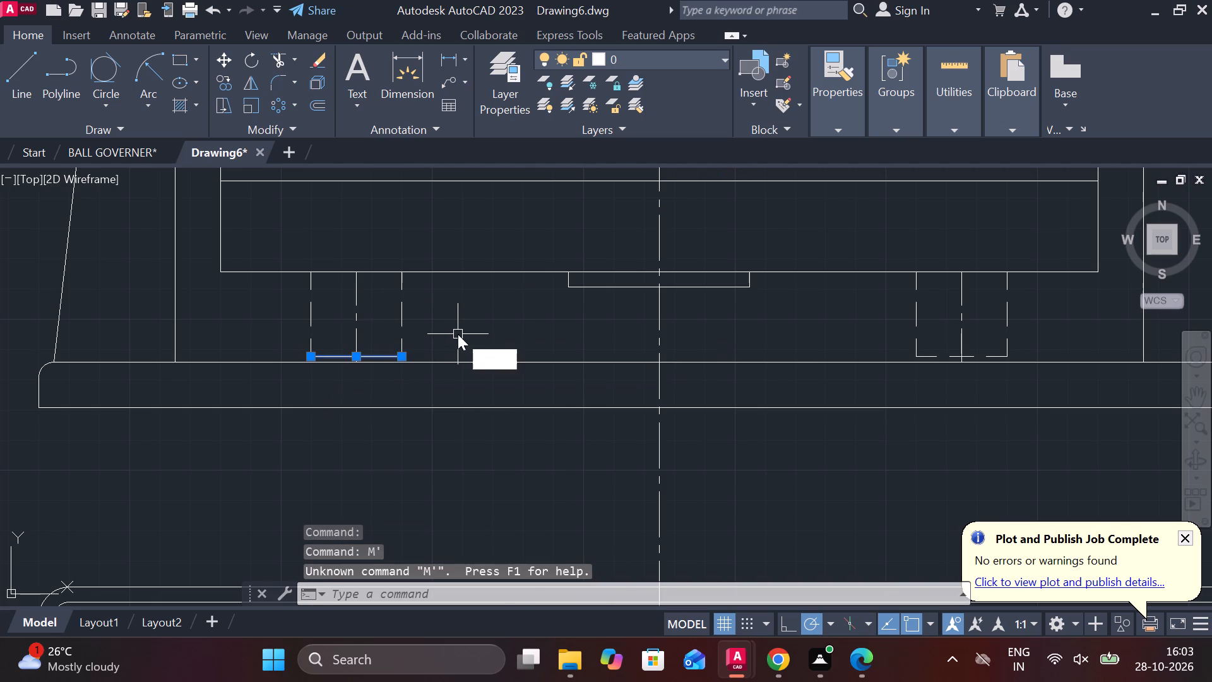
{"action": "key", "text": "Return"}
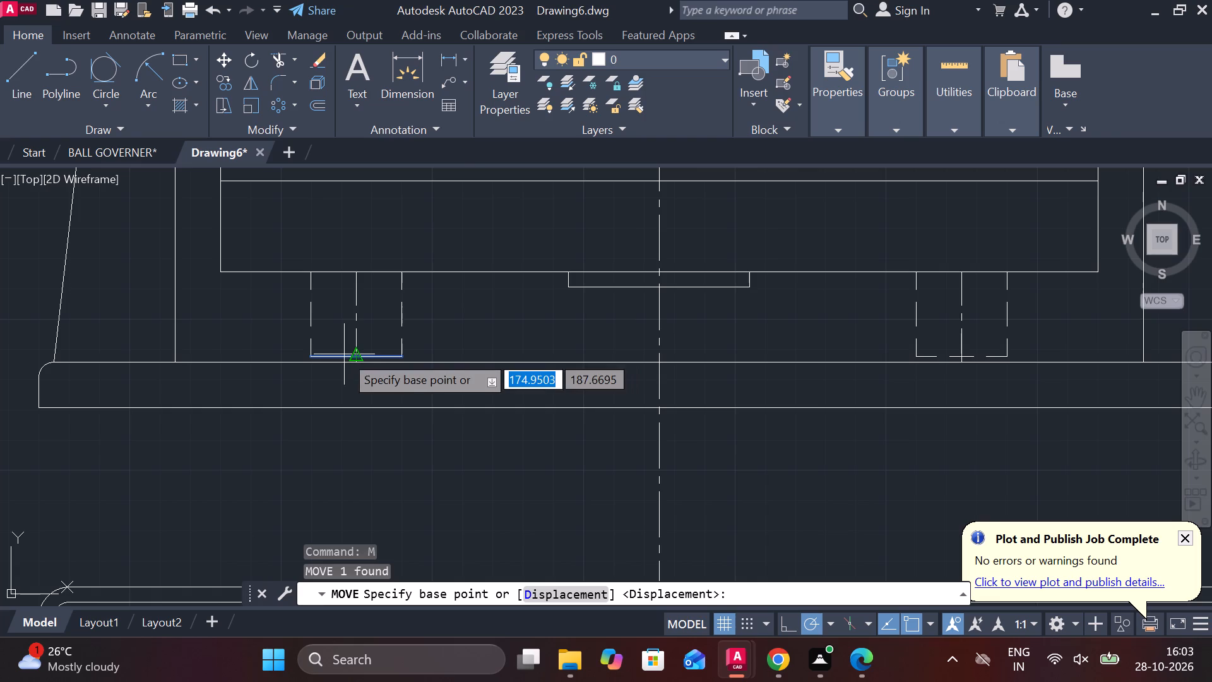
{"action": "scroll", "coordinate": [357, 353], "scroll_direction": "up", "scroll_amount": 2}
{"action": "left_click", "coordinate": [357, 352]}
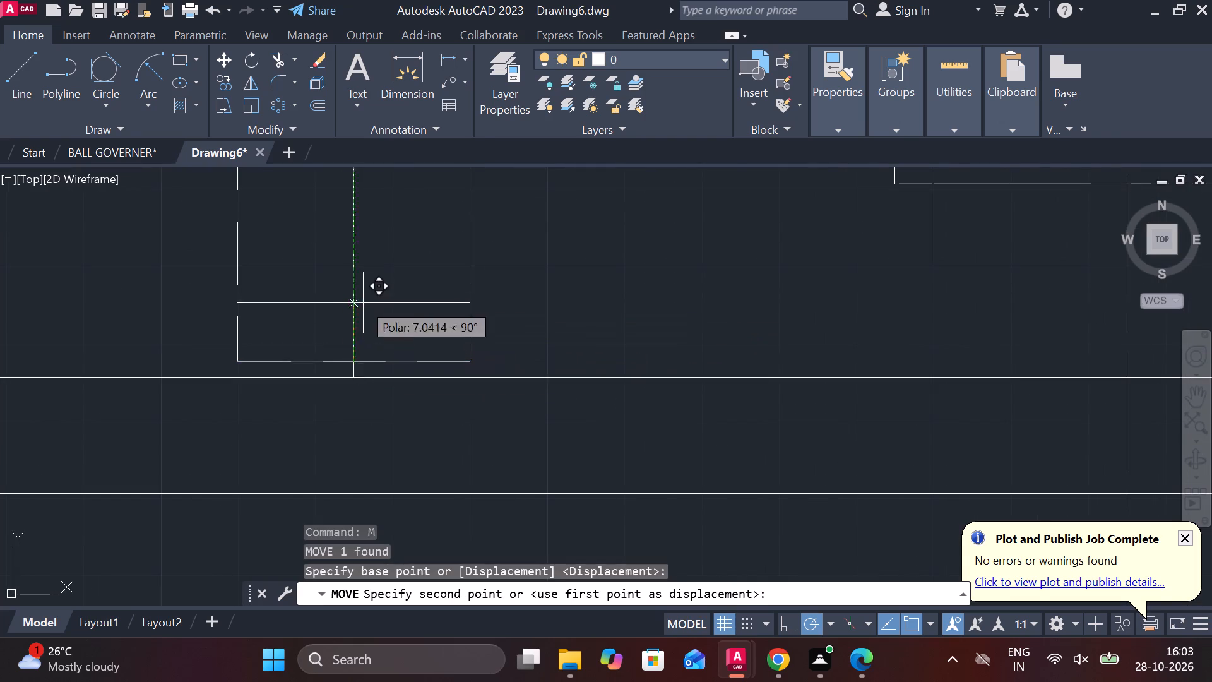
{"action": "scroll", "coordinate": [362, 302], "scroll_direction": "down", "scroll_amount": 2}
{"action": "type", "text": "15"}
{"action": "key", "text": "space"}
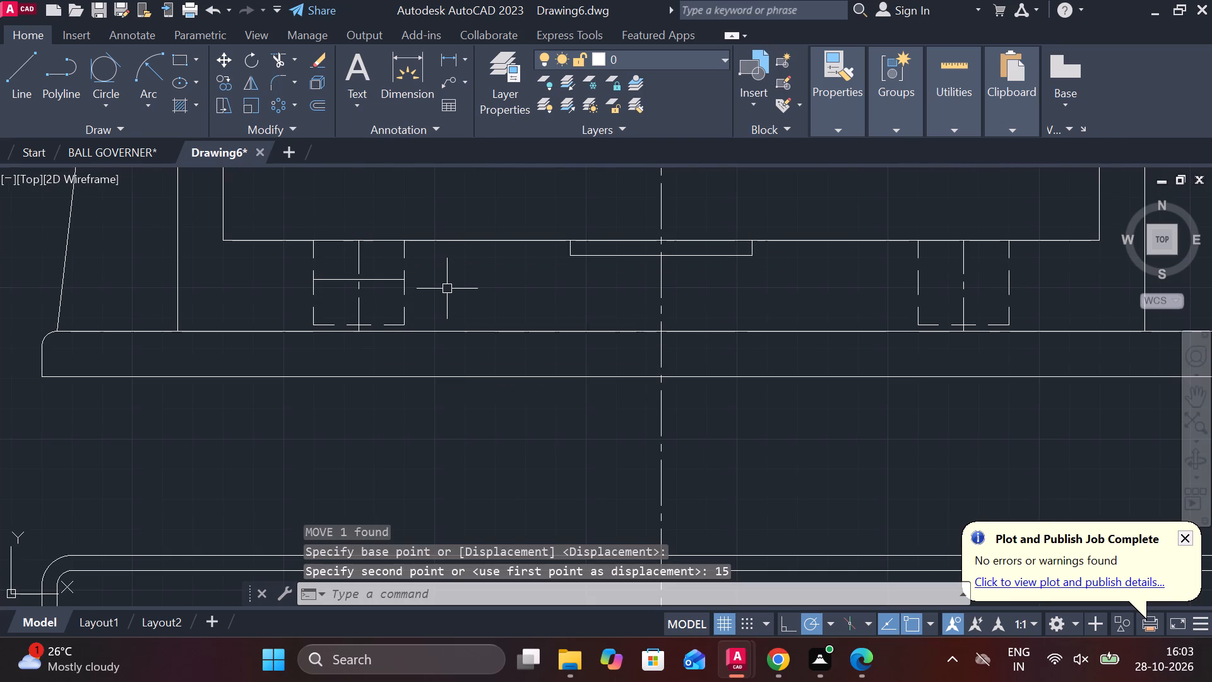
{"action": "key", "text": "Escape"}
Lengthen the raised line horizontally from its inner end so it runs just past the far side of the other dashed rectangle.
{"action": "left_click", "coordinate": [376, 282]}
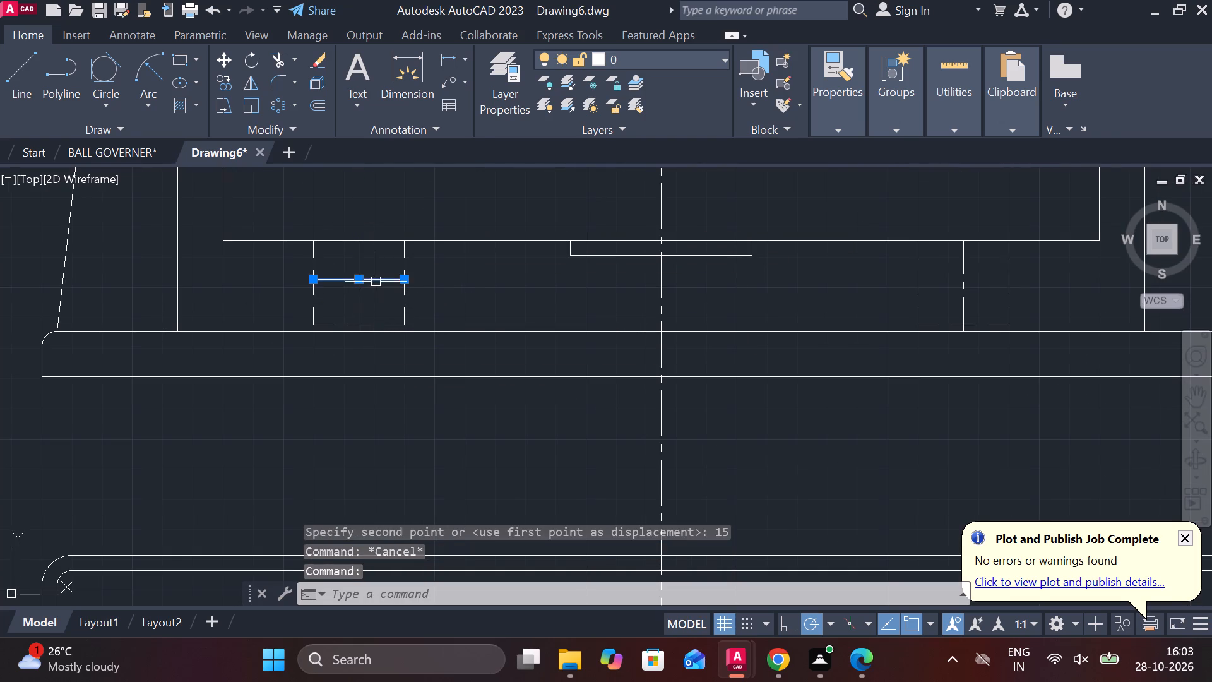
{"action": "left_click", "coordinate": [473, 325]}
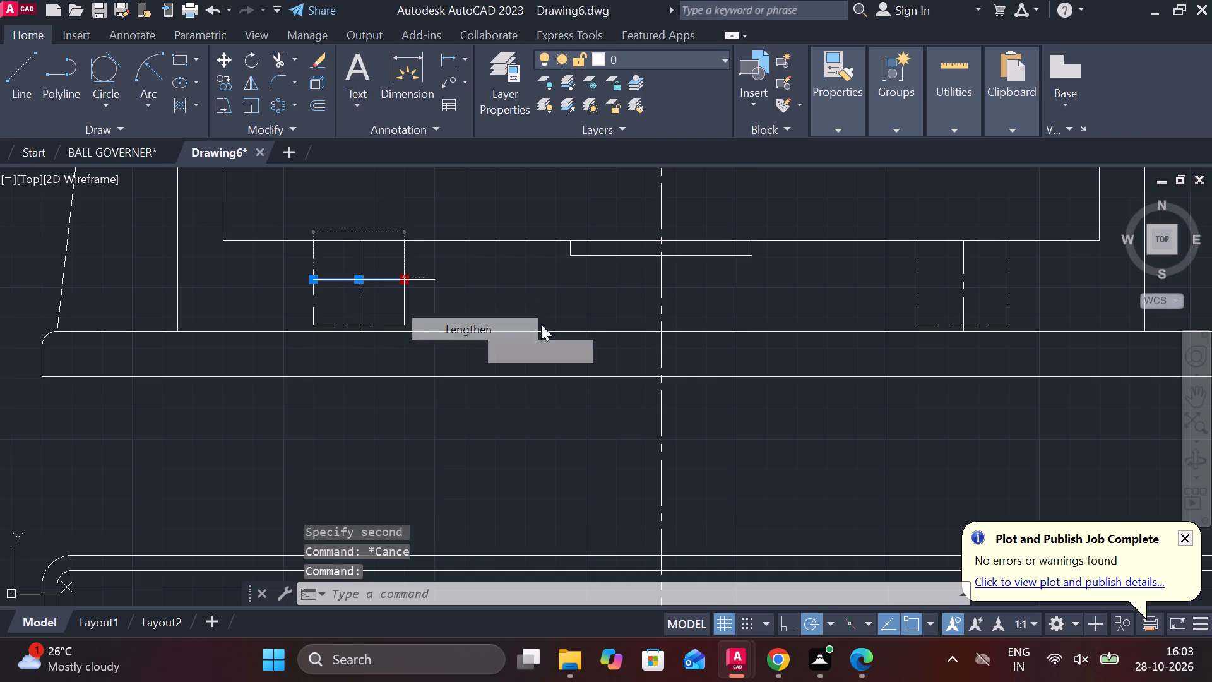
{"action": "left_click", "coordinate": [1044, 314]}
{"action": "key", "text": "Escape"}
Trim the long horizontal line between the two dashed rectangles and beyond the outer side of the original rectangle.
{"action": "type", "text": "TR"}
{"action": "key", "text": "space"}
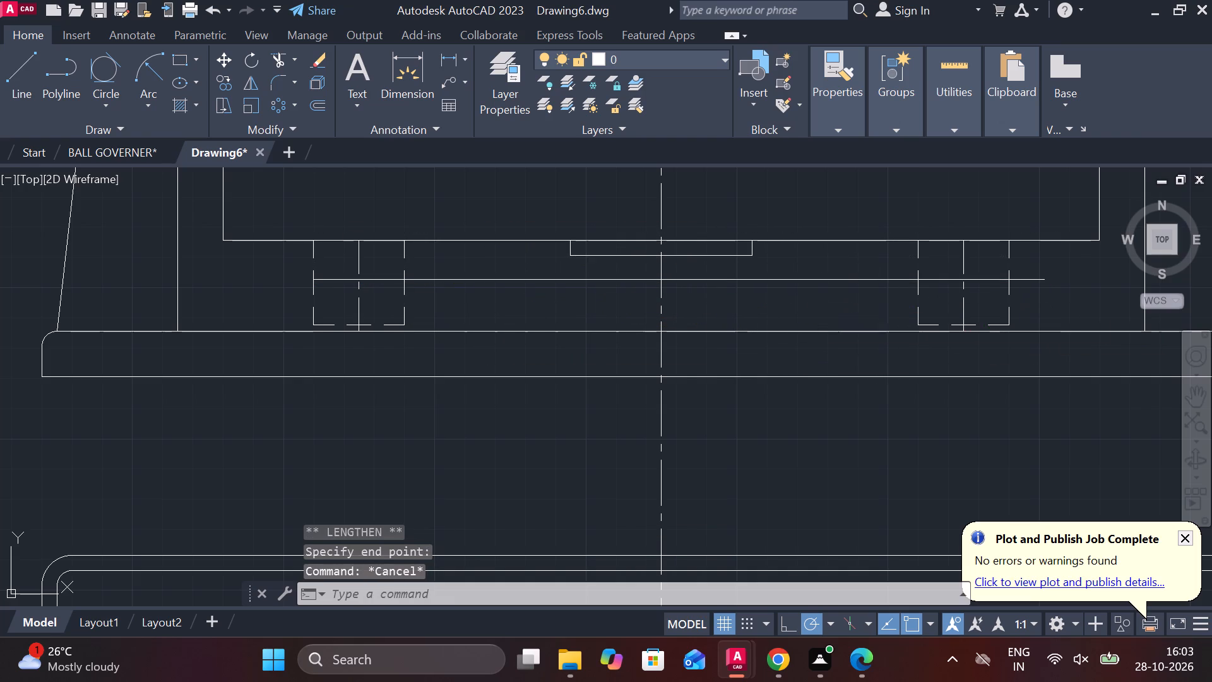
{"action": "left_click", "coordinate": [727, 284]}
{"action": "left_click", "coordinate": [626, 284]}
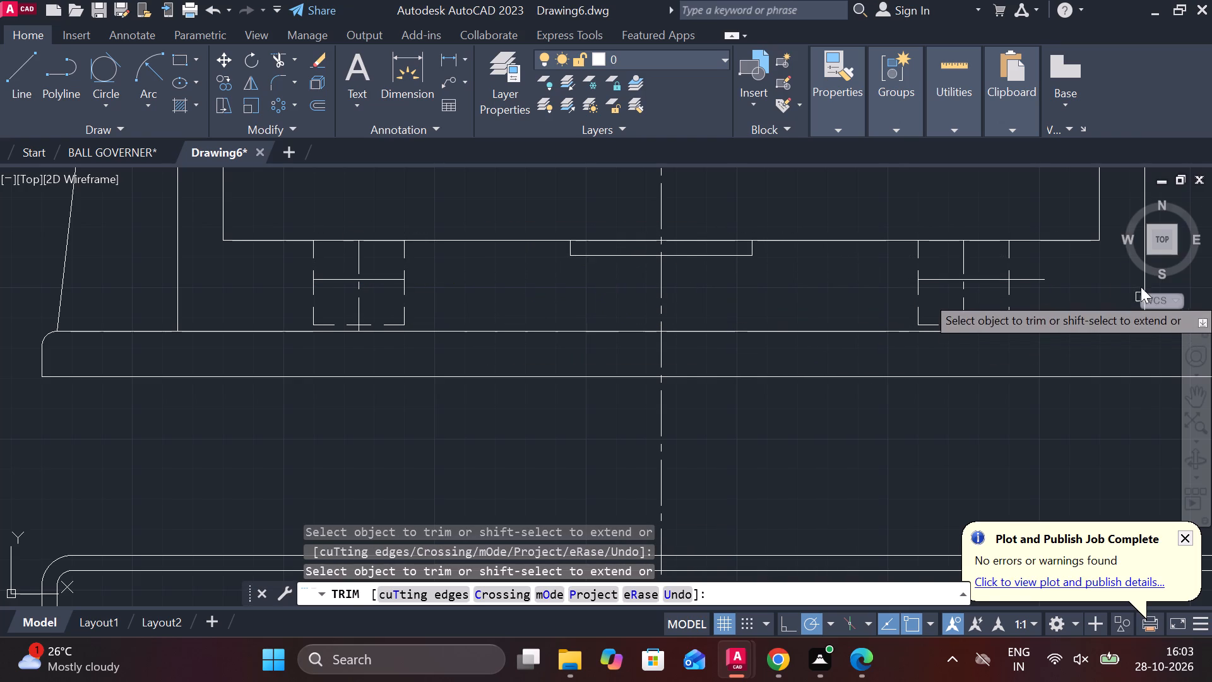
{"action": "left_click", "coordinate": [1034, 283]}
{"action": "scroll", "coordinate": [1031, 338], "scroll_direction": "down", "scroll_amount": 2}
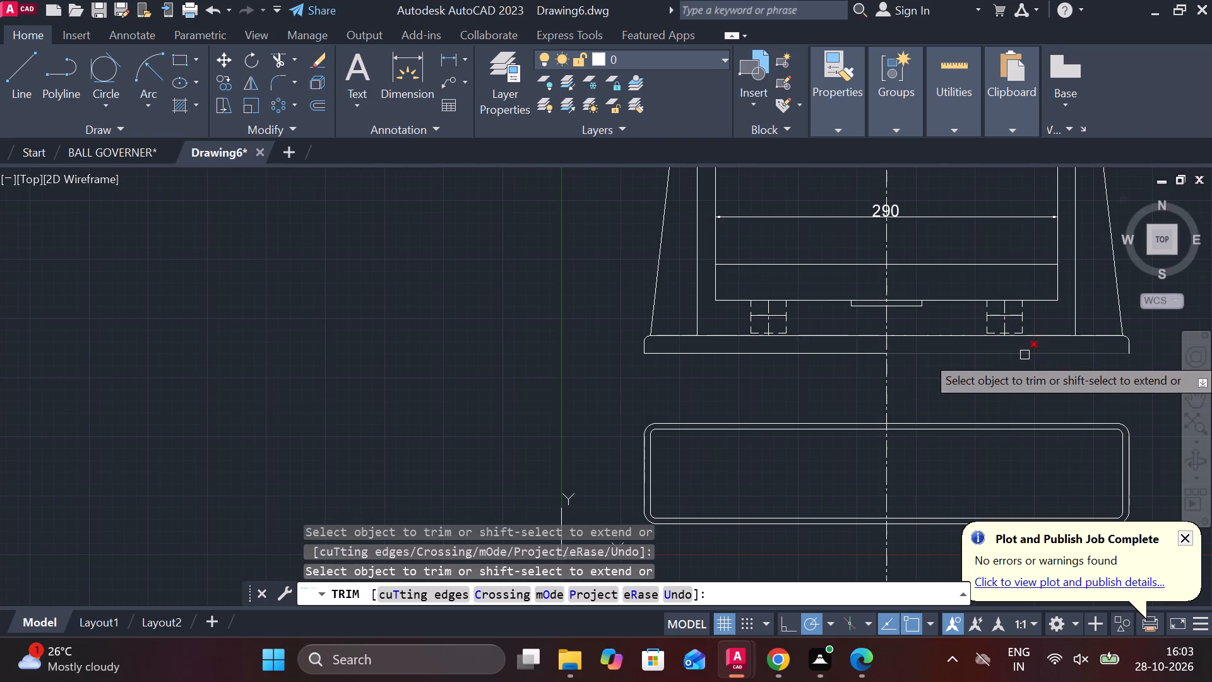
{"action": "scroll", "coordinate": [795, 380], "scroll_direction": "up", "scroll_amount": 2}
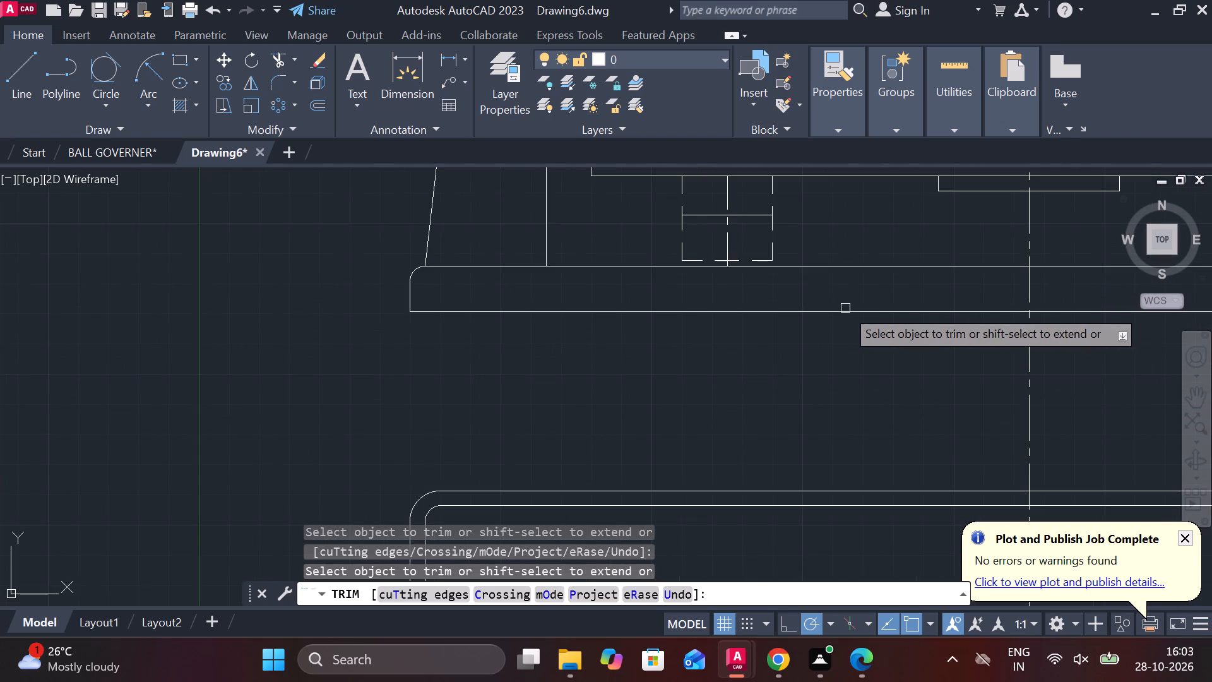
{"action": "key", "text": "Escape"}
Set the linetype of the short horizontal lines inside both dashed rectangles to DASHED.
{"action": "left_click", "coordinate": [702, 216]}
{"action": "scroll", "coordinate": [702, 216], "scroll_direction": "down", "scroll_amount": 2}
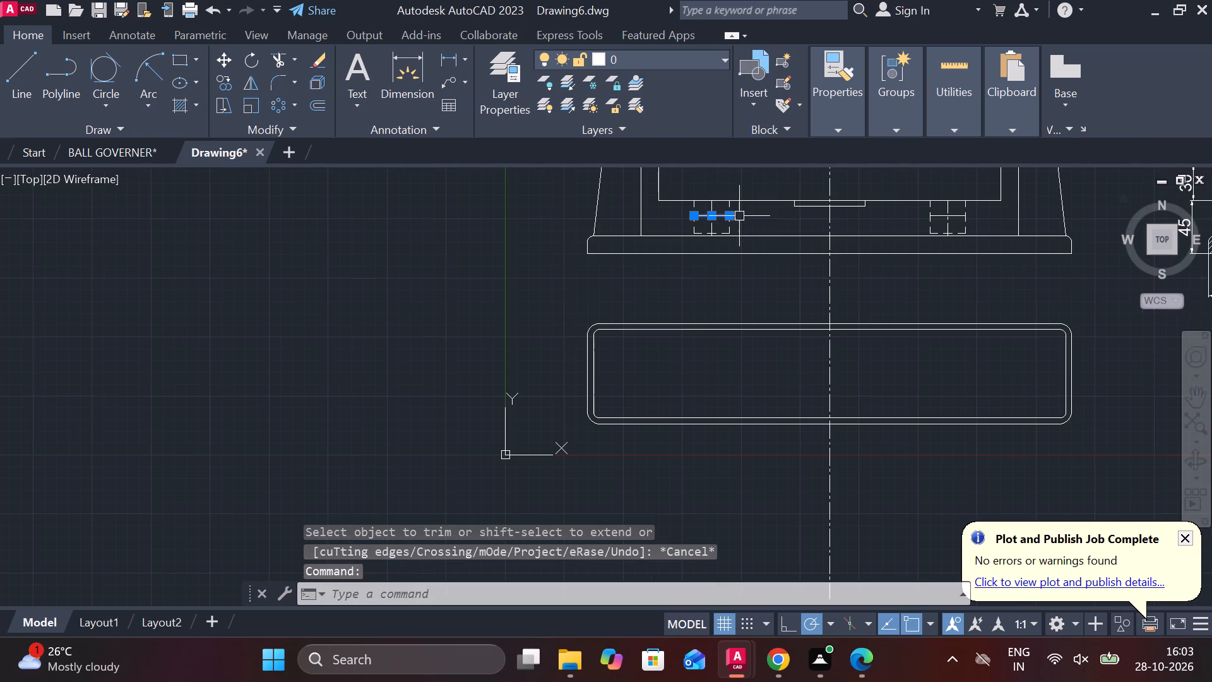
{"action": "left_click", "coordinate": [956, 215]}
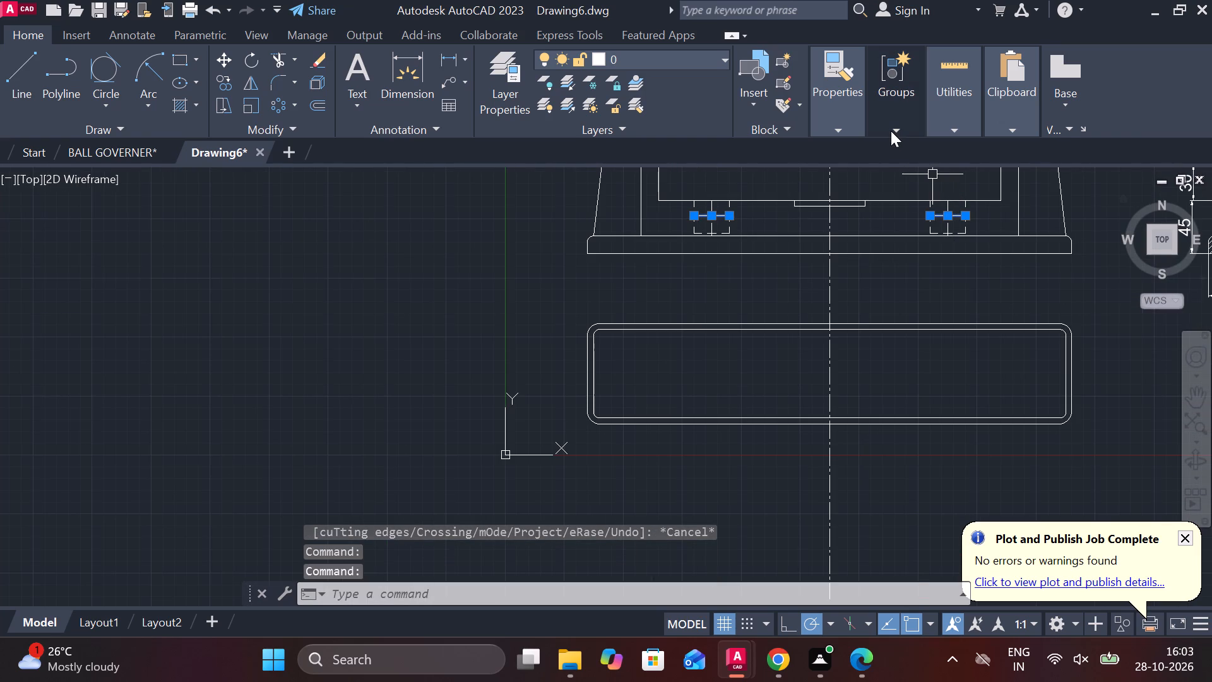
{"action": "left_click", "coordinate": [891, 131]}
{"action": "left_click", "coordinate": [835, 114]}
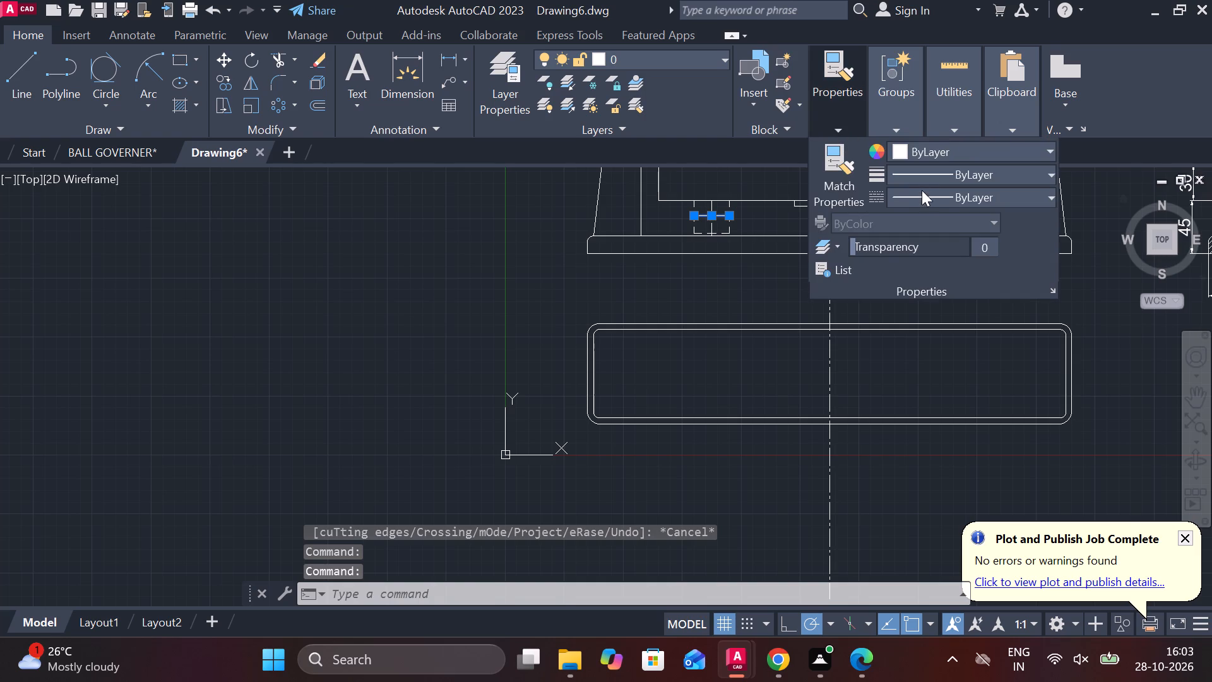
{"action": "left_click", "coordinate": [926, 194]}
{"action": "left_click", "coordinate": [918, 308]}
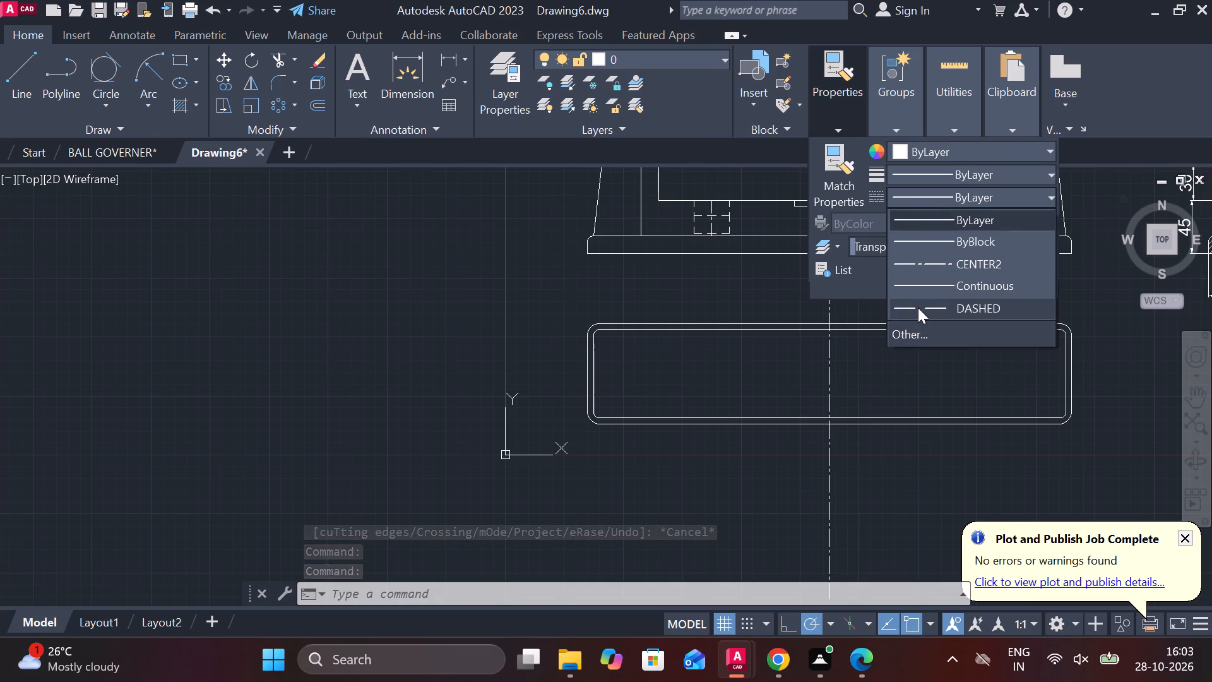
{"action": "key", "text": "Escape"}
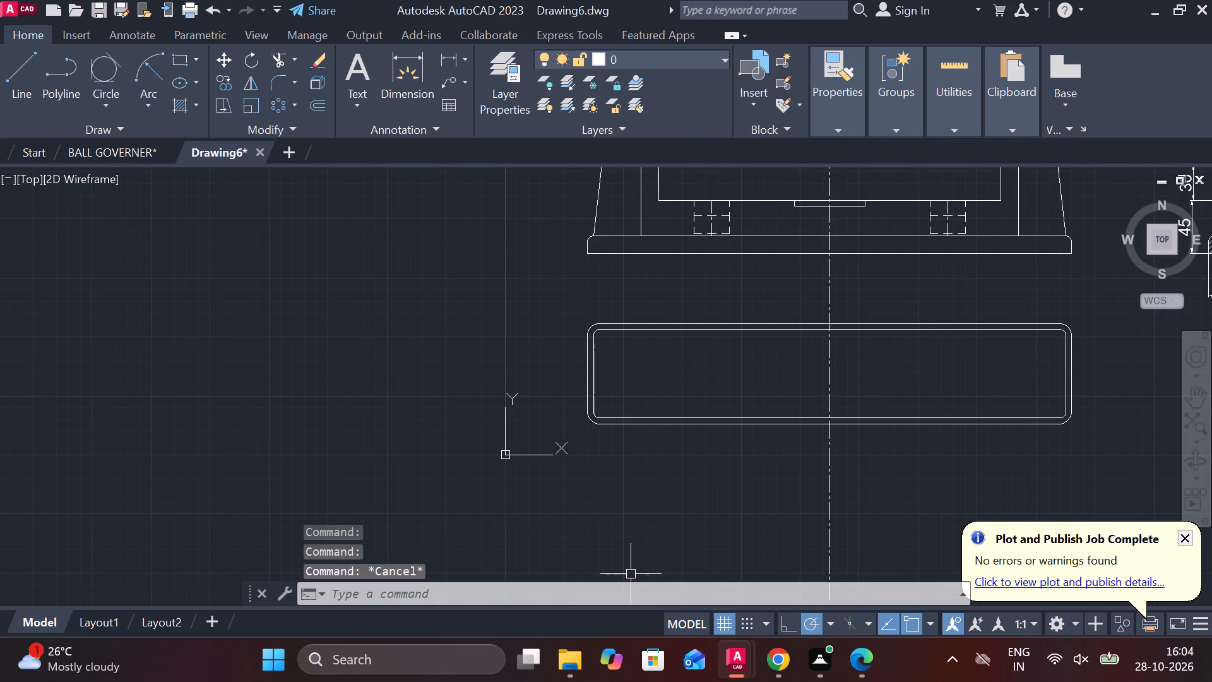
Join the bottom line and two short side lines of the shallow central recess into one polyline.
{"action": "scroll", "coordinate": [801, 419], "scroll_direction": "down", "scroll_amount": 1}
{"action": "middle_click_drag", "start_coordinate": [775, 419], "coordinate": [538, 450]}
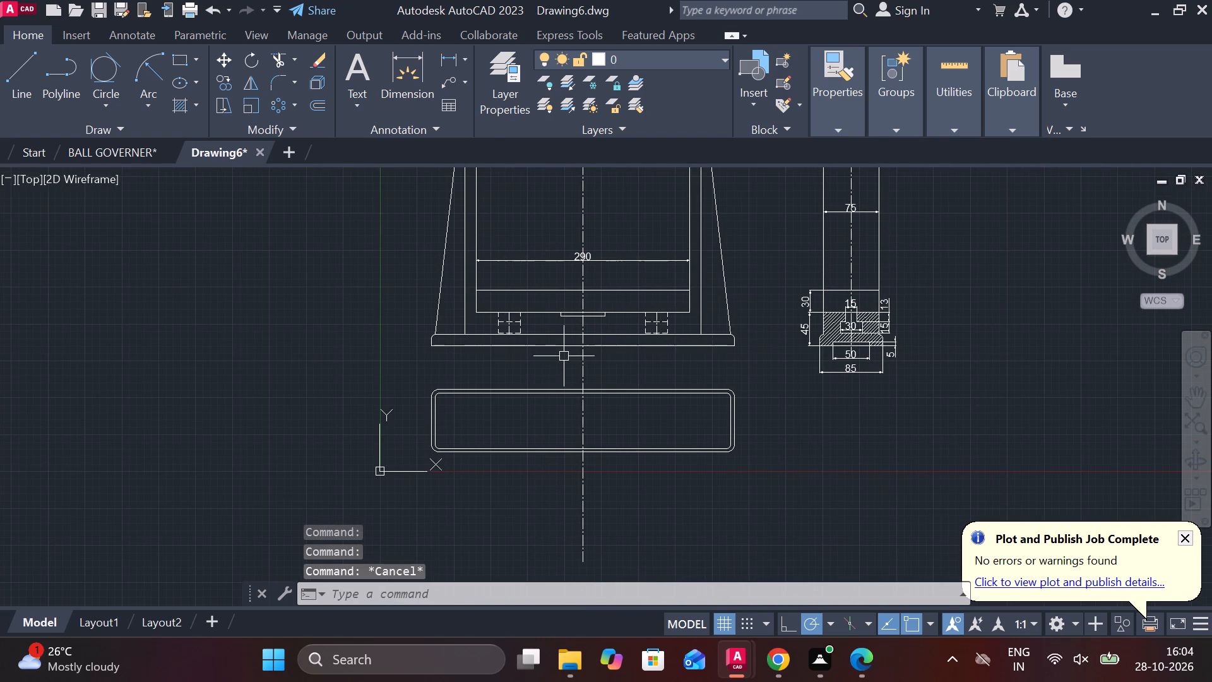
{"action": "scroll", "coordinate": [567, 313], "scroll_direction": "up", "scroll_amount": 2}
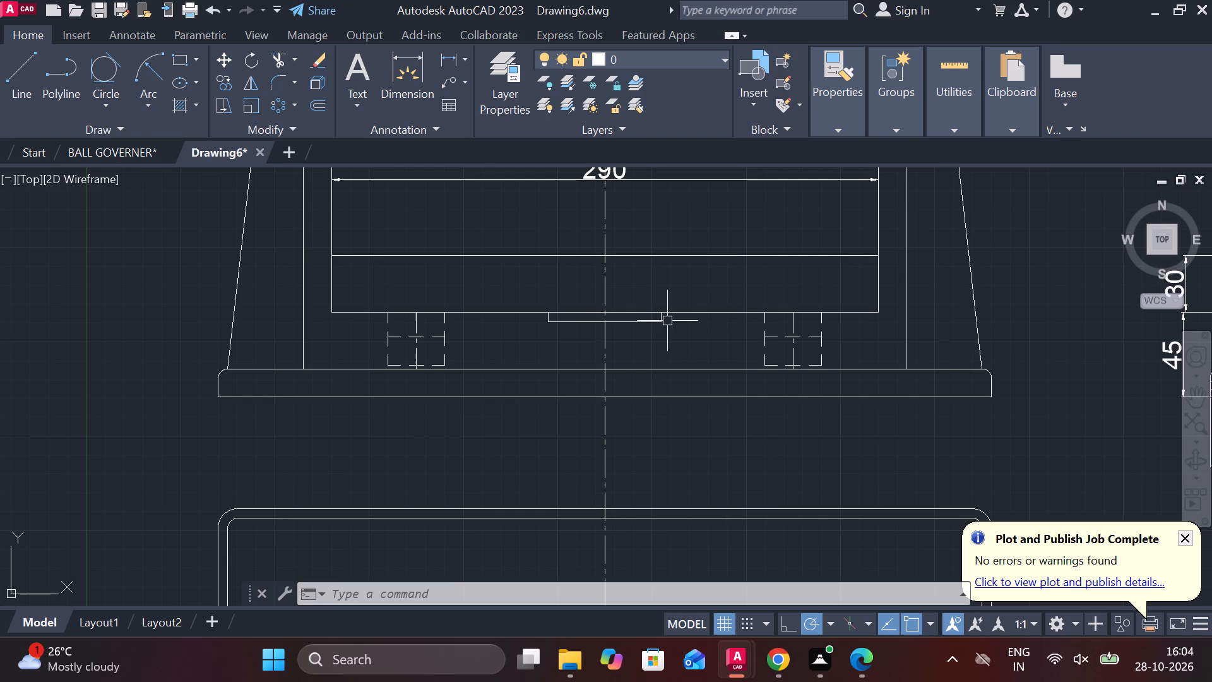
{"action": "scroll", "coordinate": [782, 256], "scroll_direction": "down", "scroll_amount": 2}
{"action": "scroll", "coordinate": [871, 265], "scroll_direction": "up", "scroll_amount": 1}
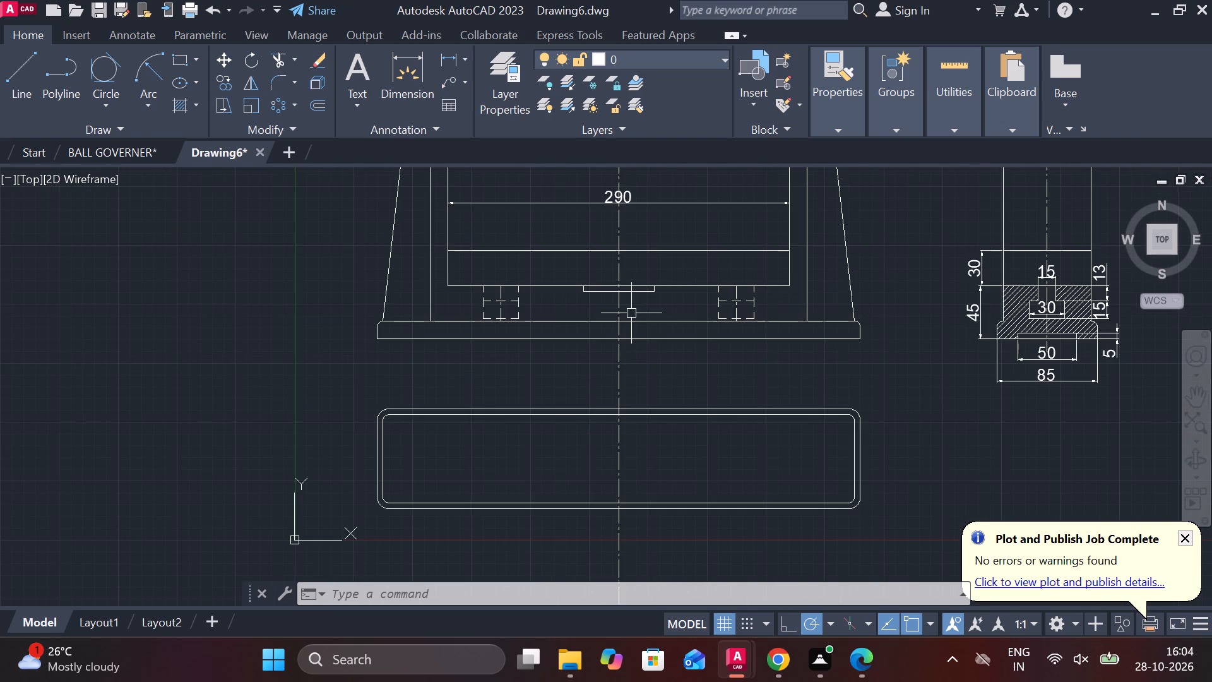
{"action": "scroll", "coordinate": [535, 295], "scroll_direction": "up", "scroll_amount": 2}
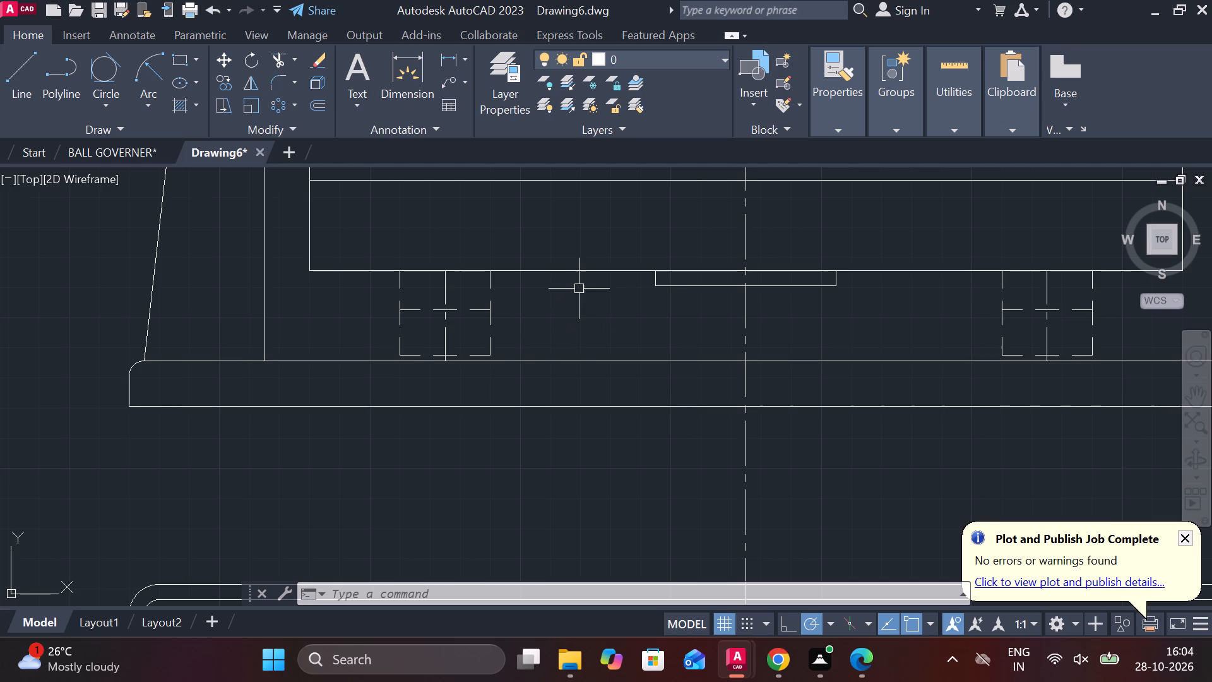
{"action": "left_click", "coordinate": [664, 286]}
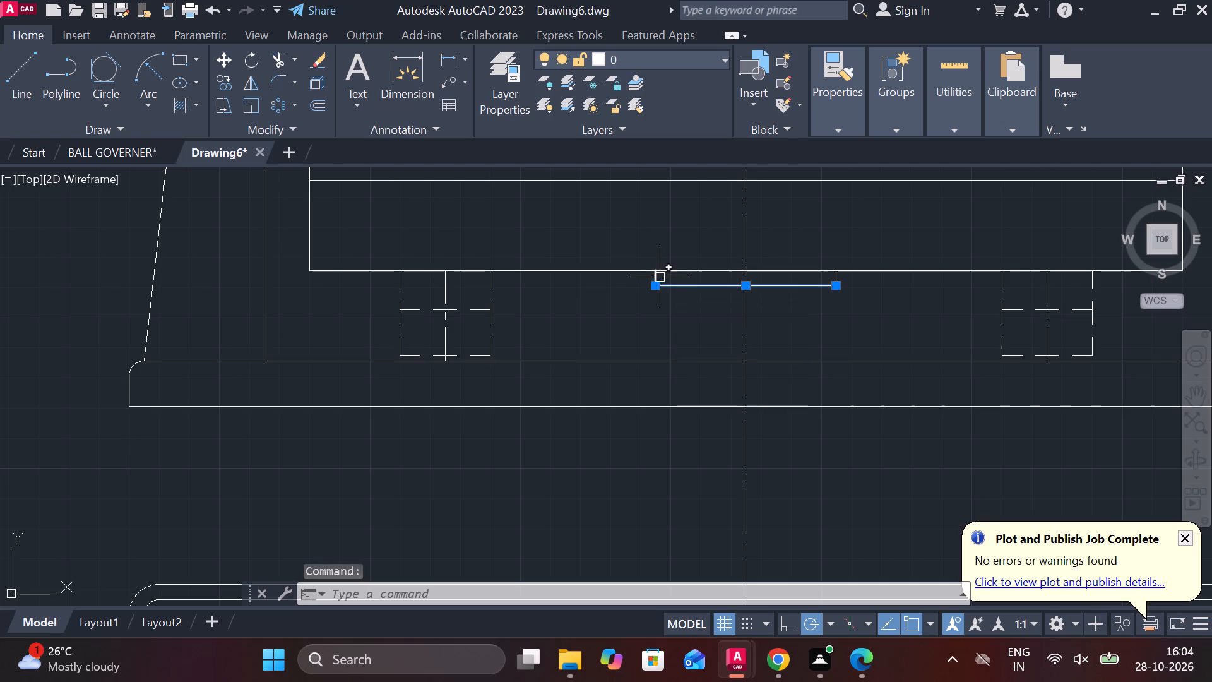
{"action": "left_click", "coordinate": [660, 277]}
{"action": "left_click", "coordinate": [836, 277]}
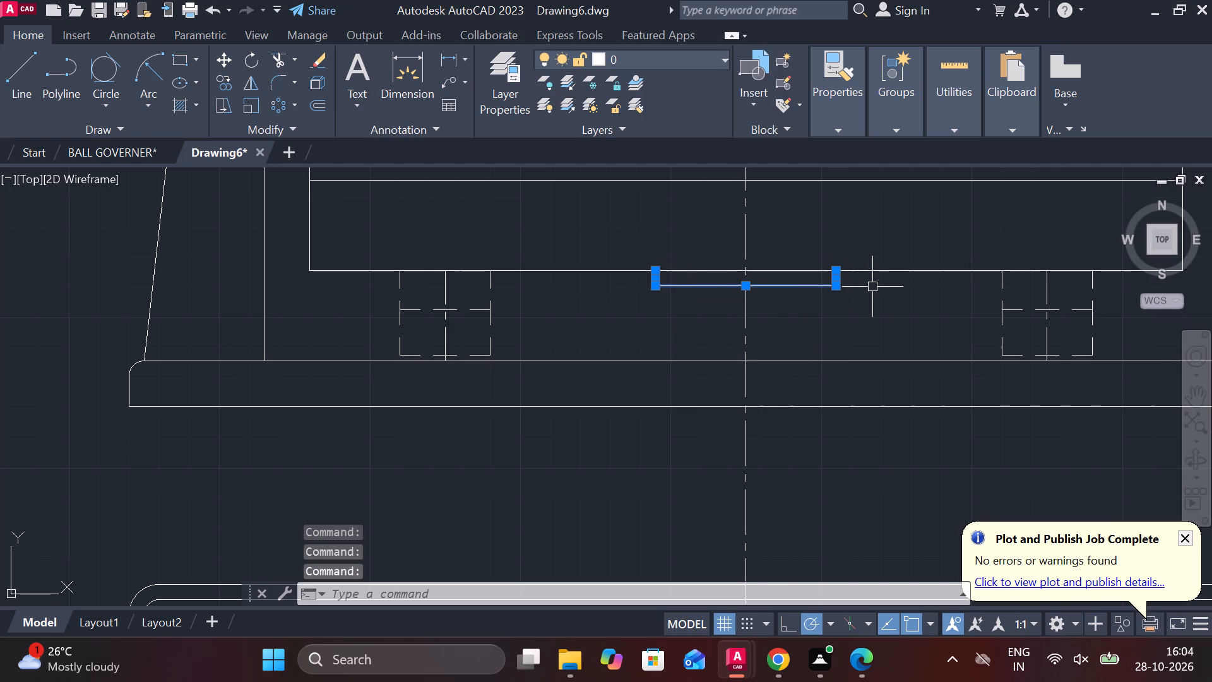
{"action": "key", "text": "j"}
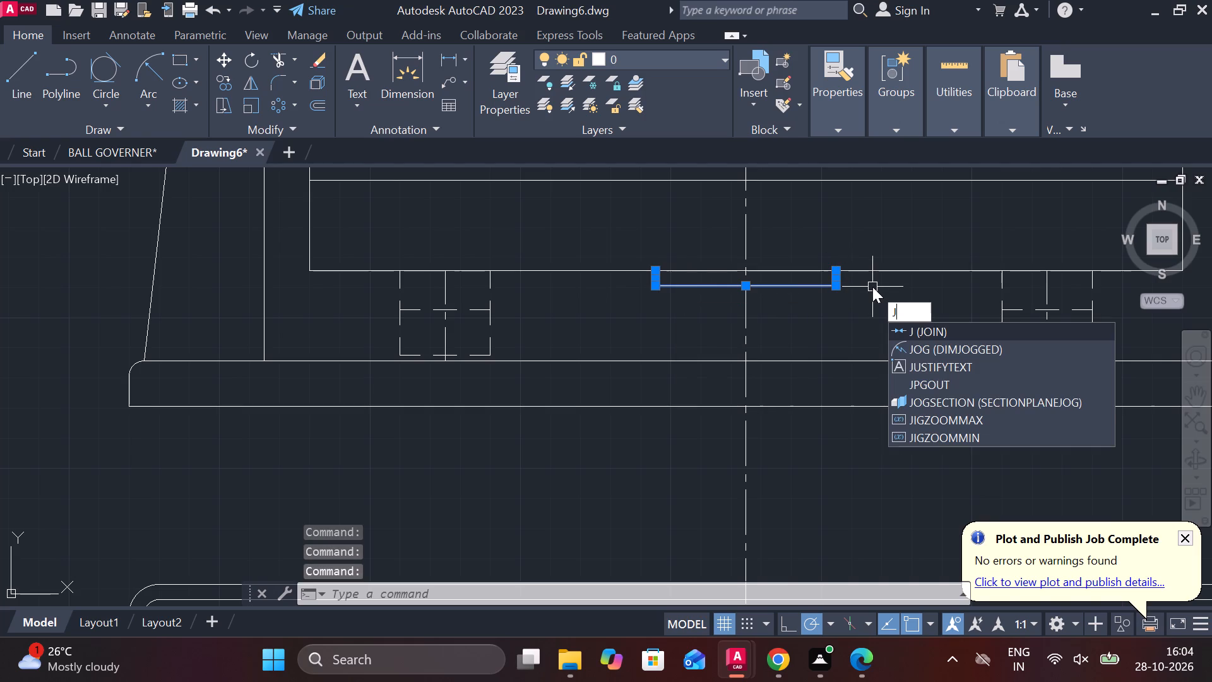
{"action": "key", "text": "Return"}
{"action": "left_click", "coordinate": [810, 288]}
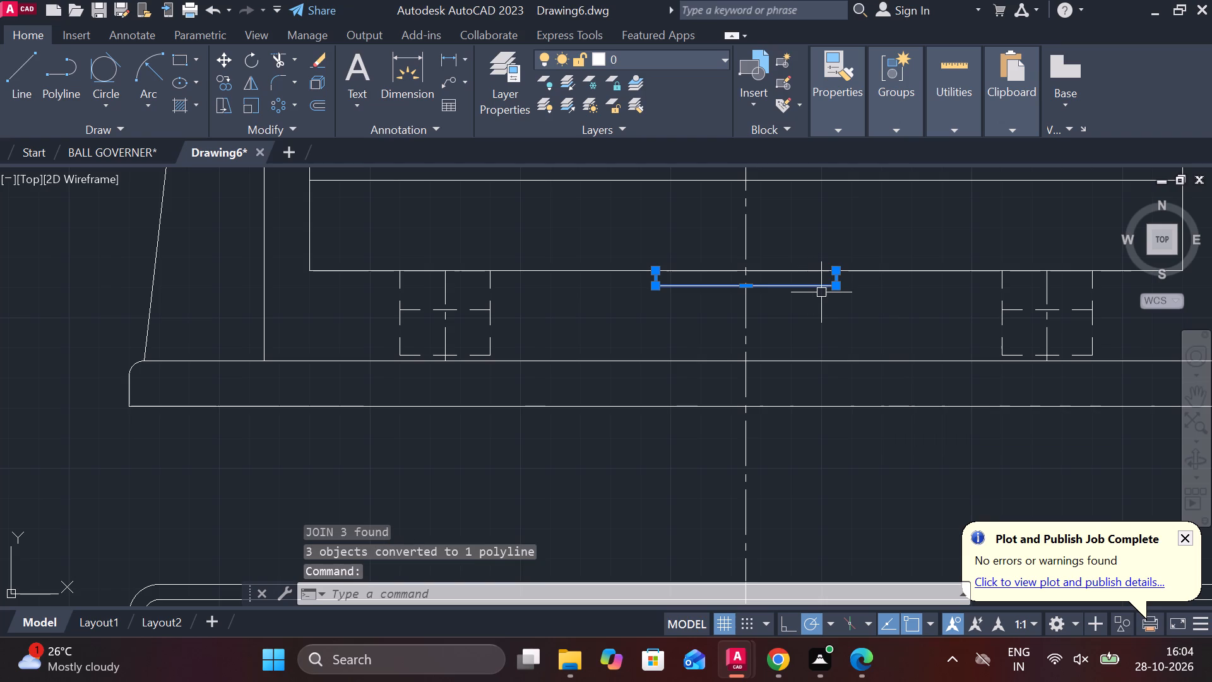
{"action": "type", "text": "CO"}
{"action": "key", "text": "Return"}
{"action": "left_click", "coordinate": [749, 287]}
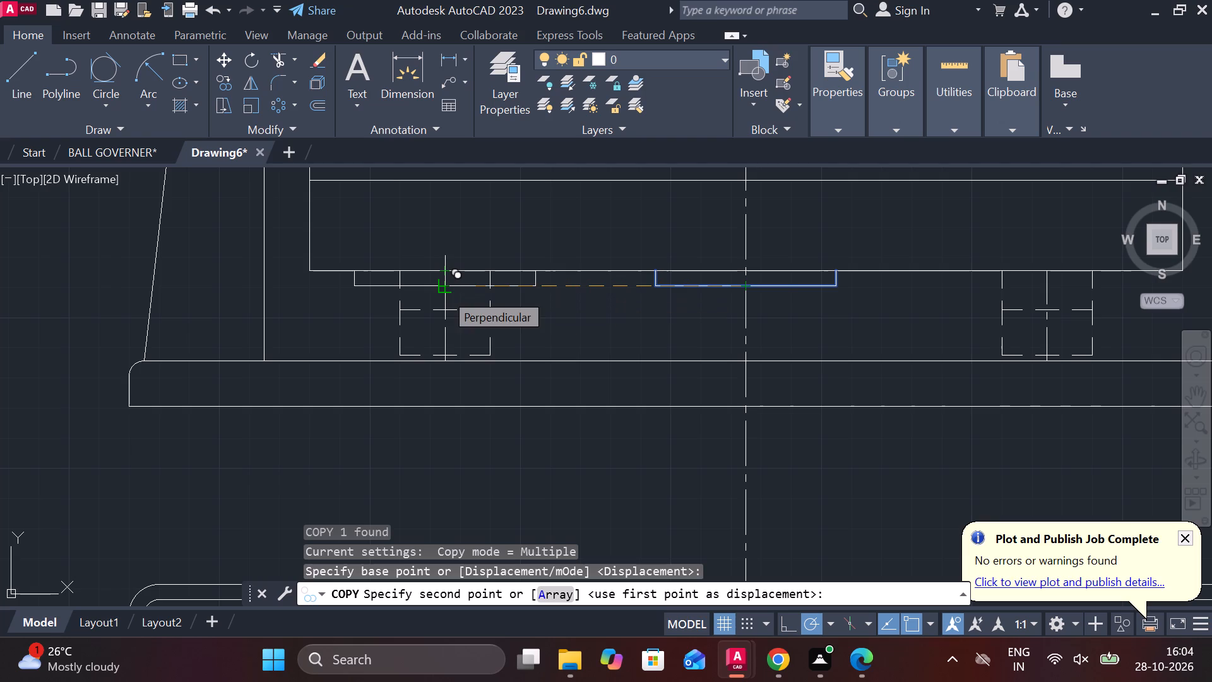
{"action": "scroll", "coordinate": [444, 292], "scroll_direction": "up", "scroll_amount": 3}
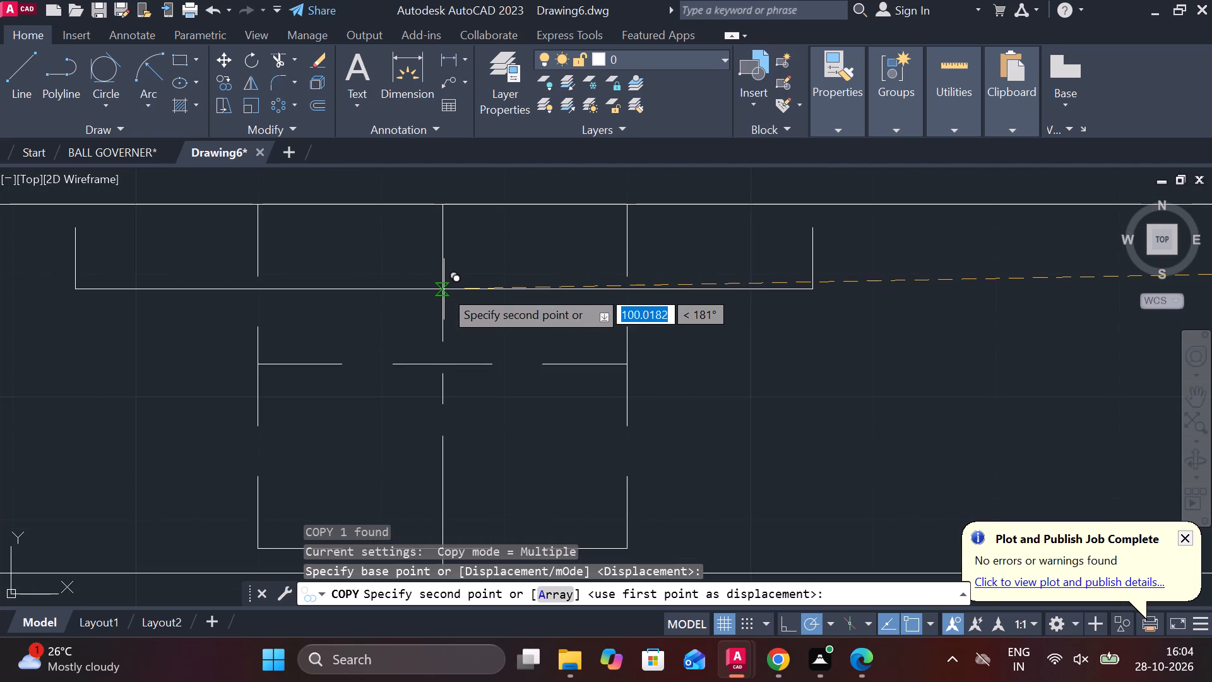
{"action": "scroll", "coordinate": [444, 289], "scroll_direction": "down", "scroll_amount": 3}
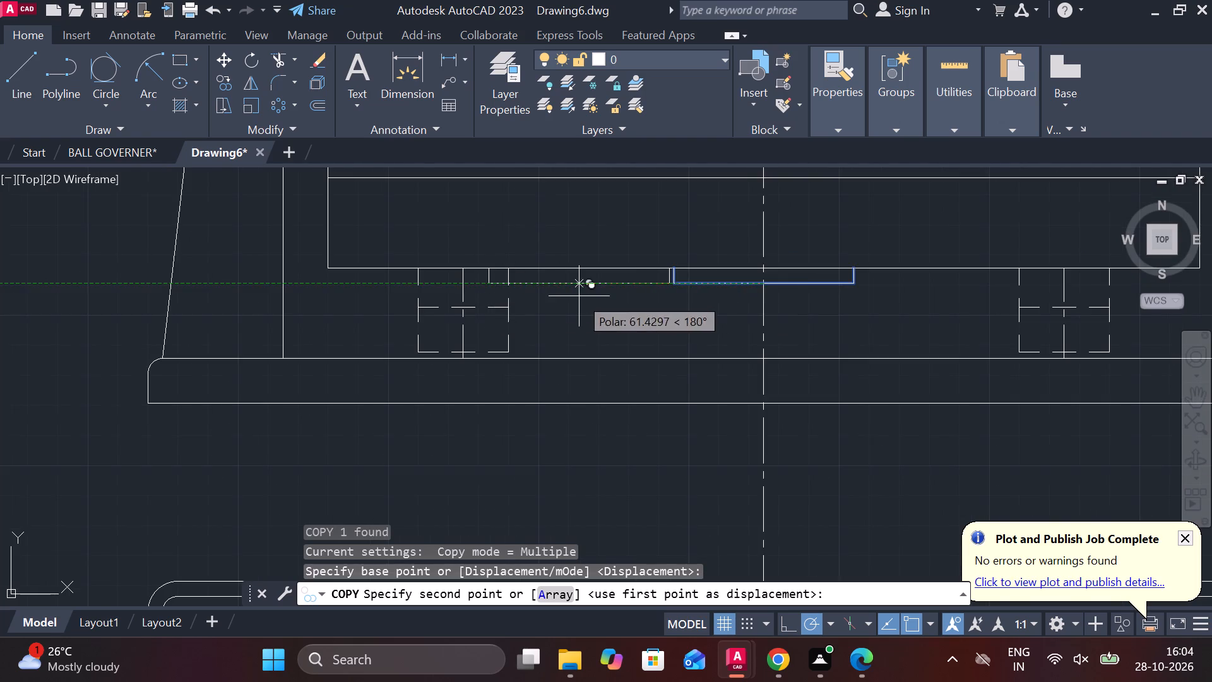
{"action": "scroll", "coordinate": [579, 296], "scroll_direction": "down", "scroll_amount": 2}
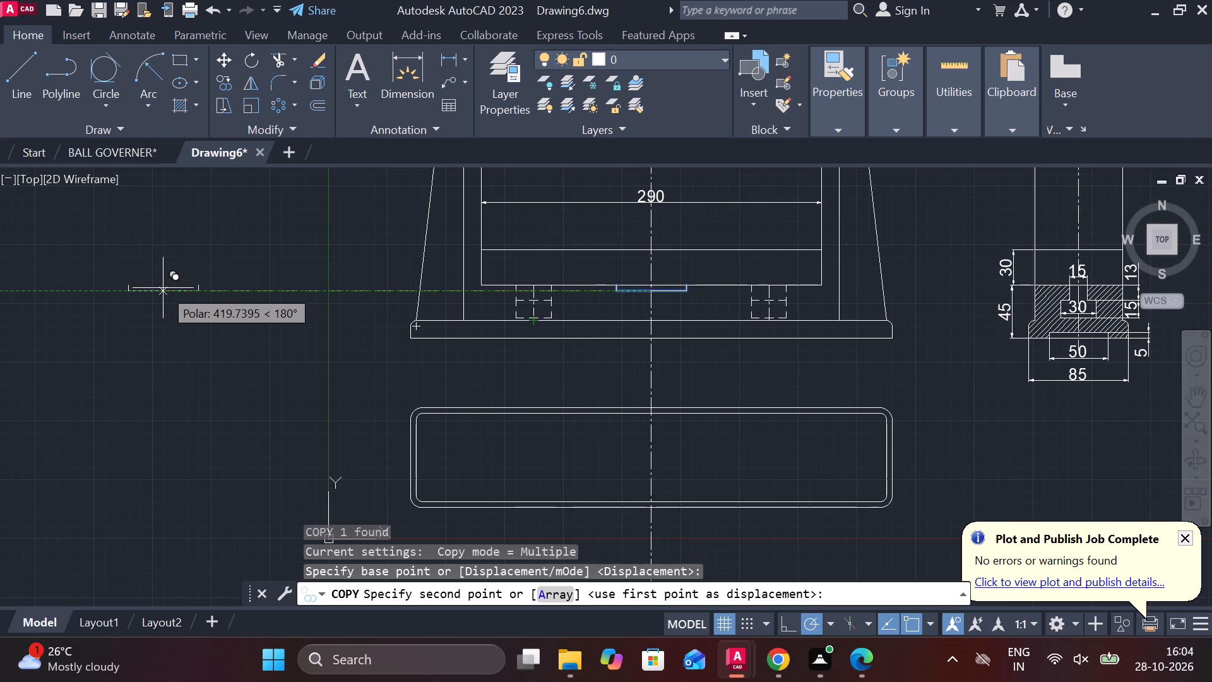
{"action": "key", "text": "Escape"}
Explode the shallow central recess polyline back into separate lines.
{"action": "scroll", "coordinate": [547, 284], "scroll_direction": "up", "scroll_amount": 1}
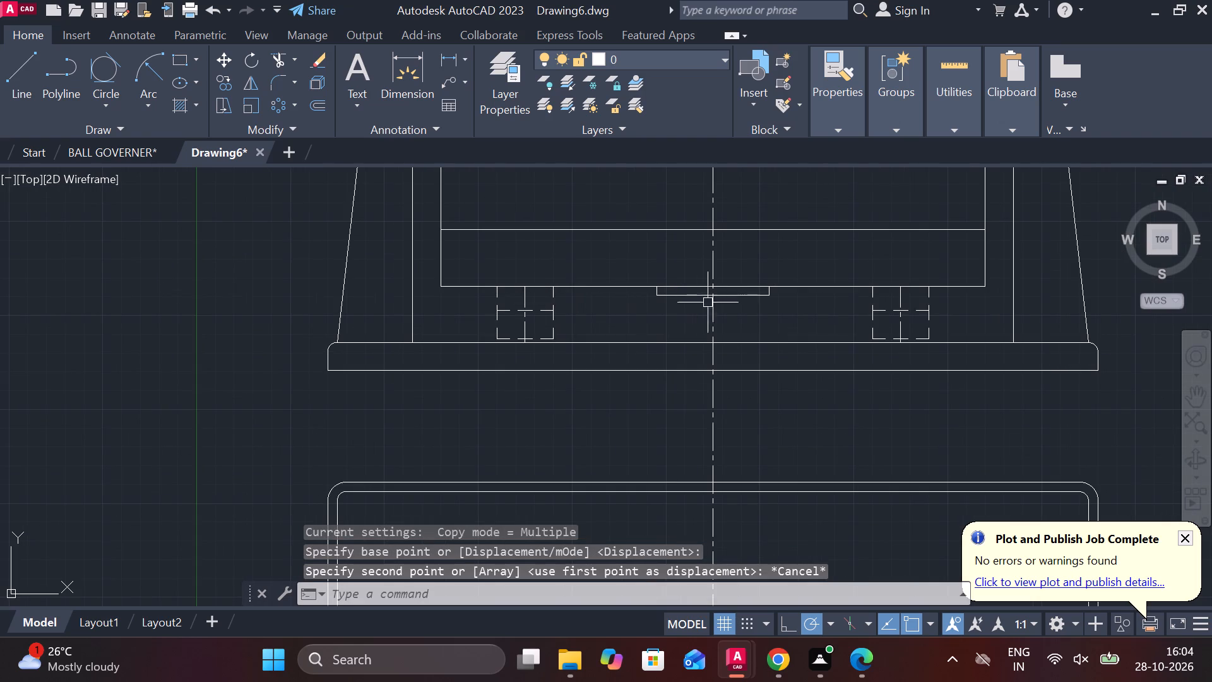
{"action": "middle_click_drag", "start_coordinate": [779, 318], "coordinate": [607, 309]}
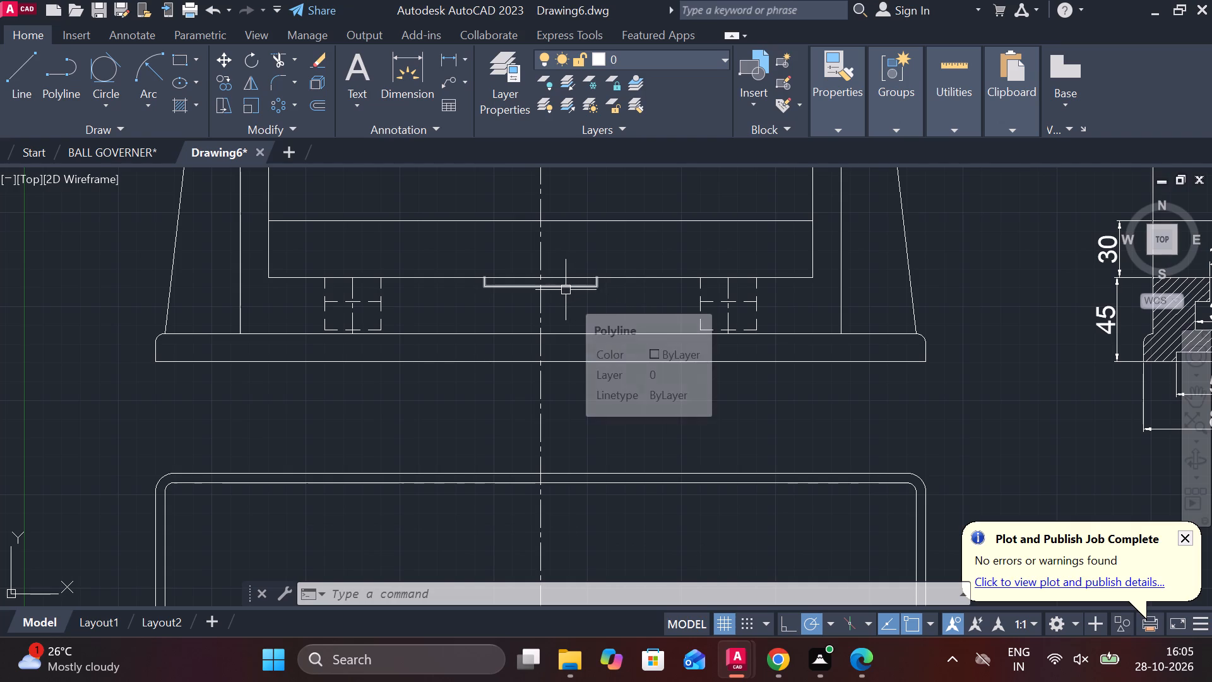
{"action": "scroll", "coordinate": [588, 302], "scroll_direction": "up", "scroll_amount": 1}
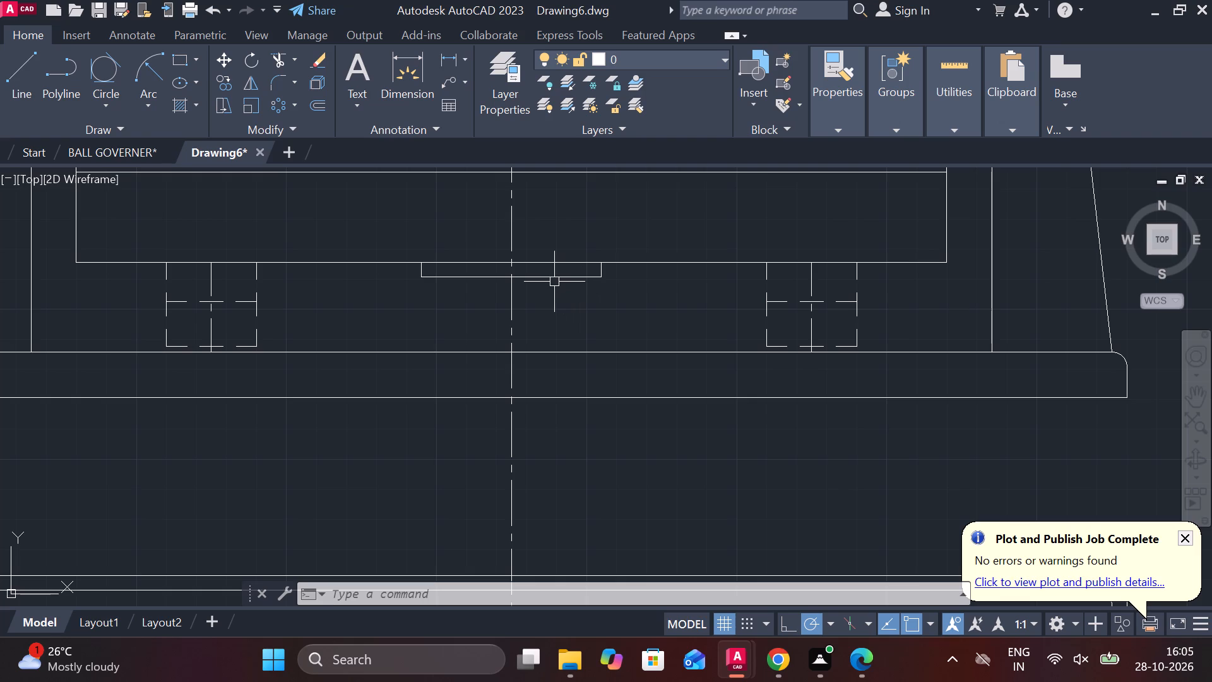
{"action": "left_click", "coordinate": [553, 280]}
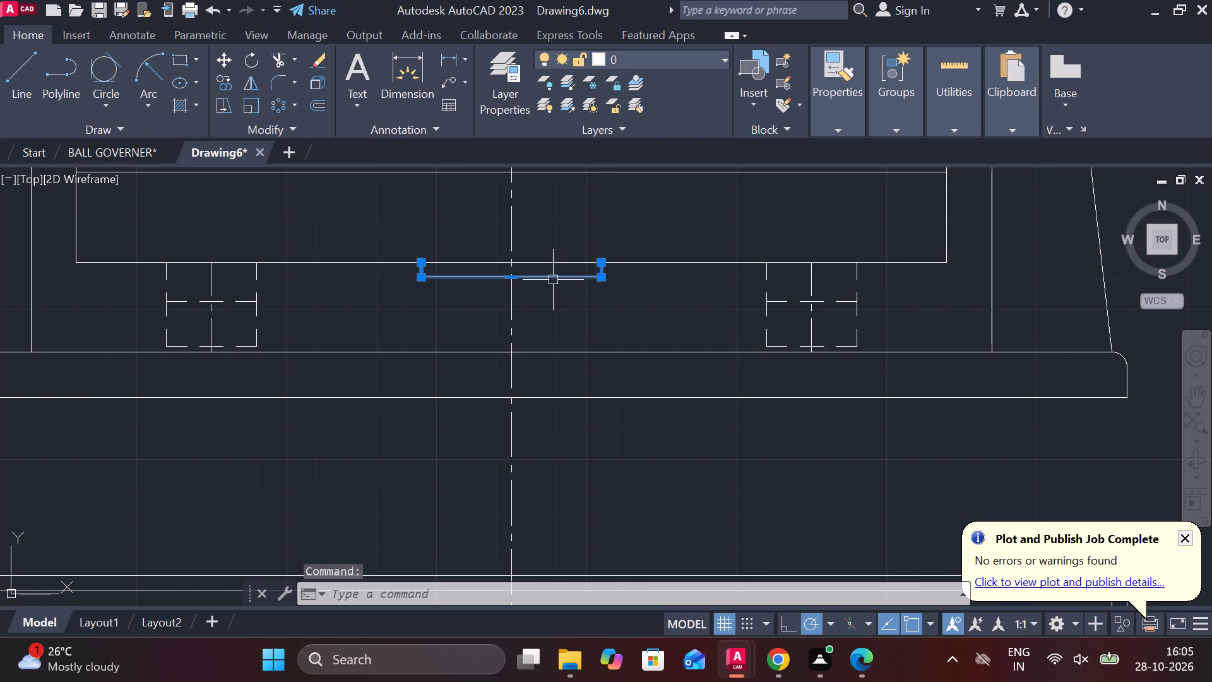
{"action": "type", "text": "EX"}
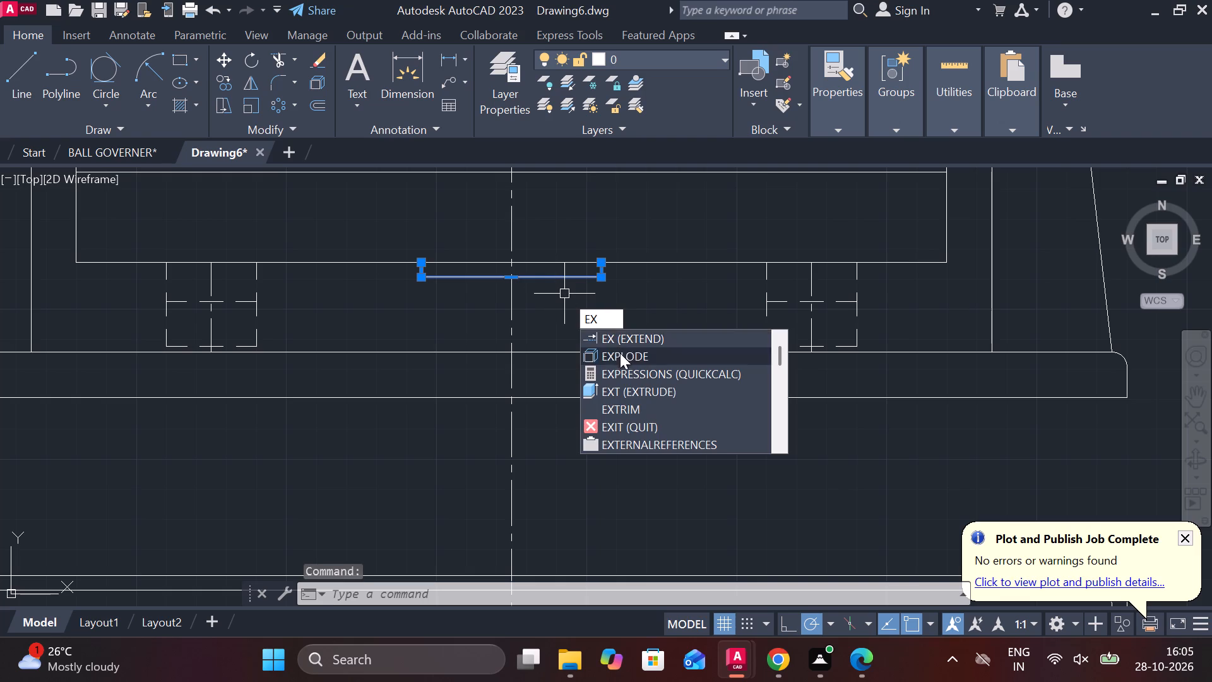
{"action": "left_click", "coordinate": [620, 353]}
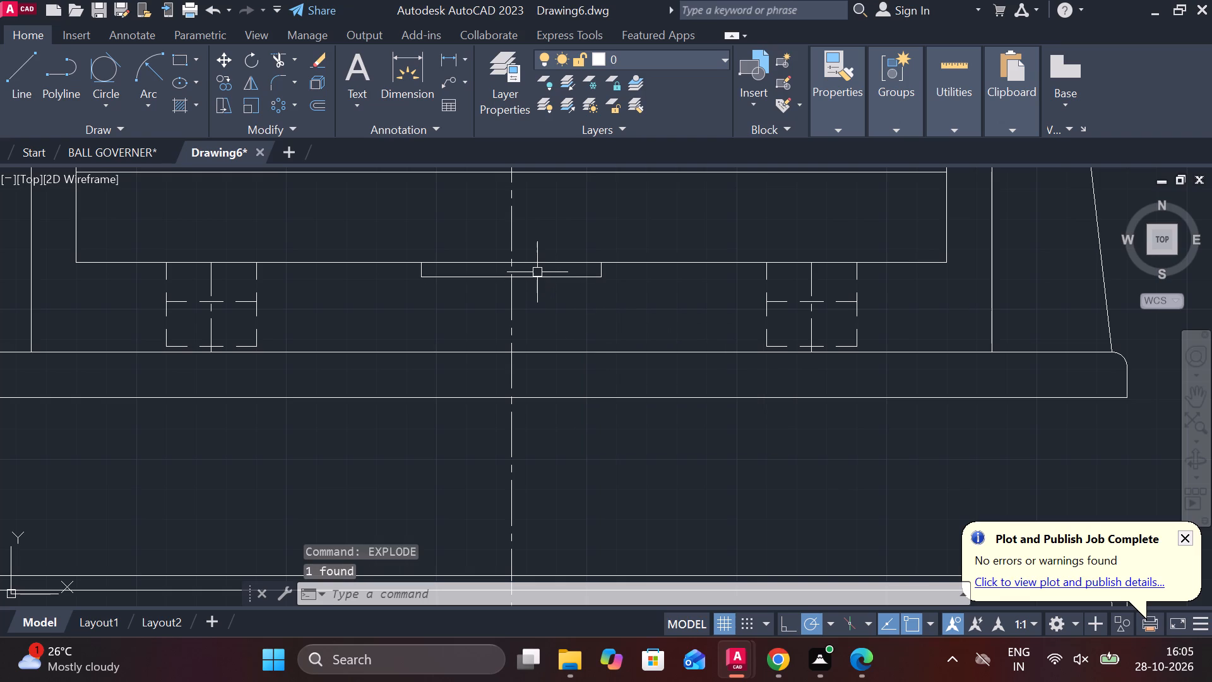
Erase the horizontal bottom line of the shallow central recess in the front view.
{"action": "left_click", "coordinate": [539, 274]}
{"action": "type", "text": "E"}
{"action": "key", "text": "space"}
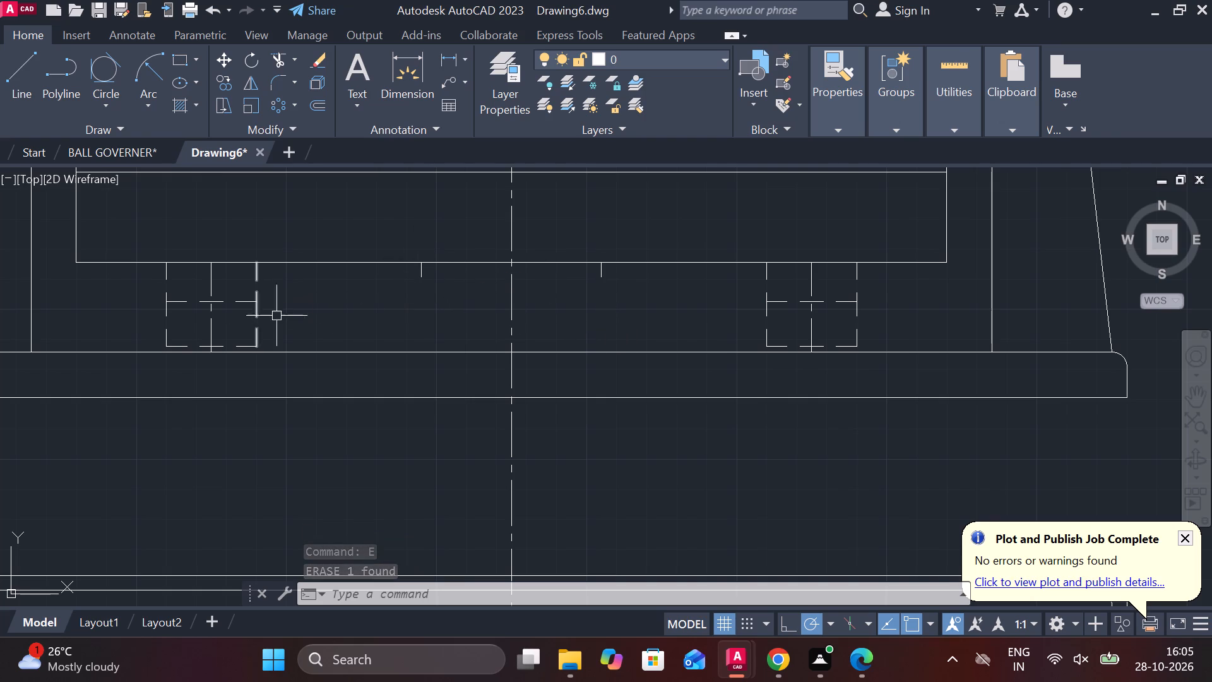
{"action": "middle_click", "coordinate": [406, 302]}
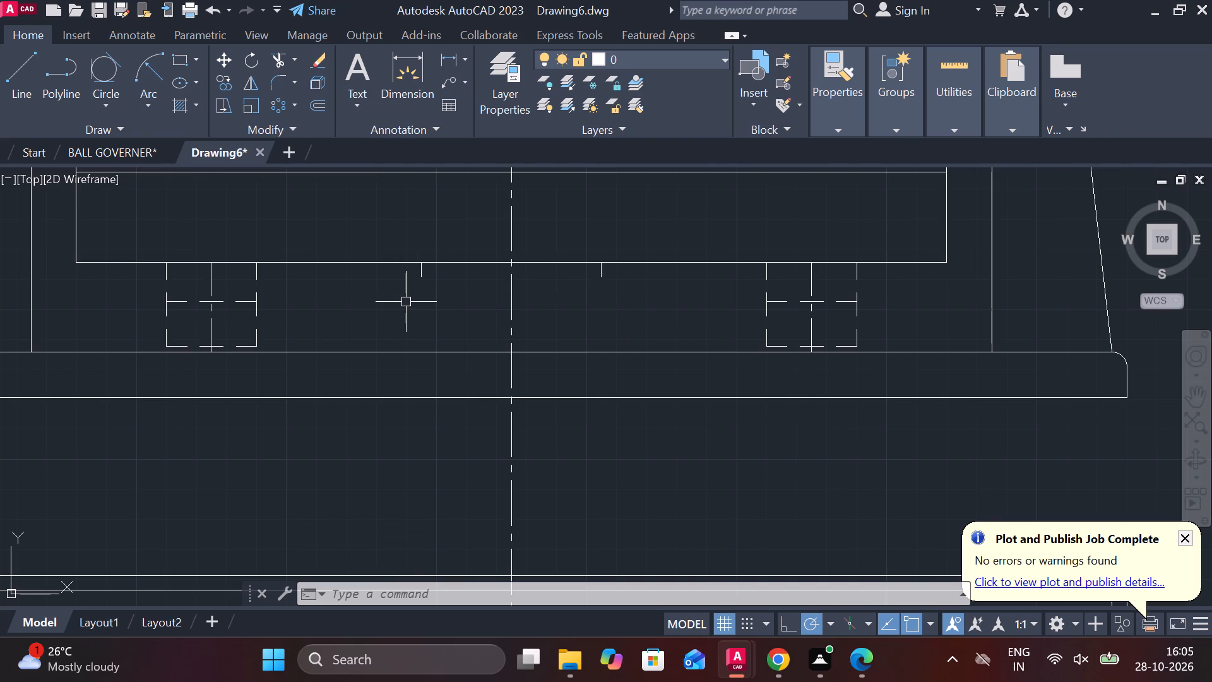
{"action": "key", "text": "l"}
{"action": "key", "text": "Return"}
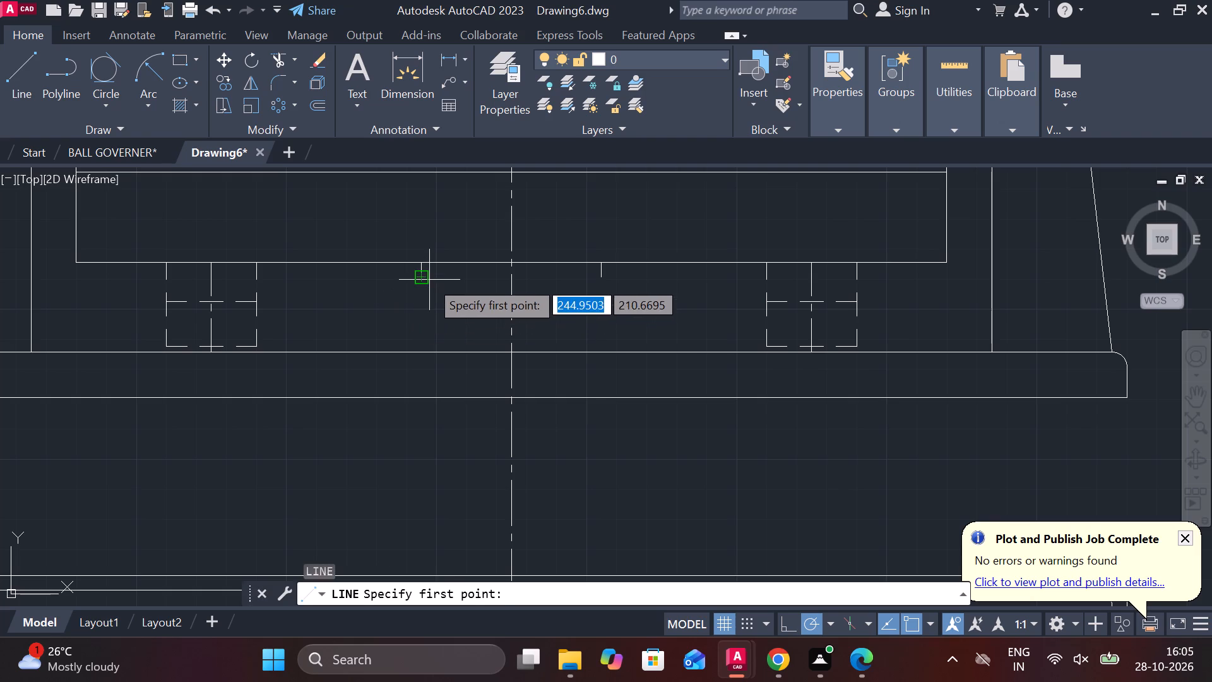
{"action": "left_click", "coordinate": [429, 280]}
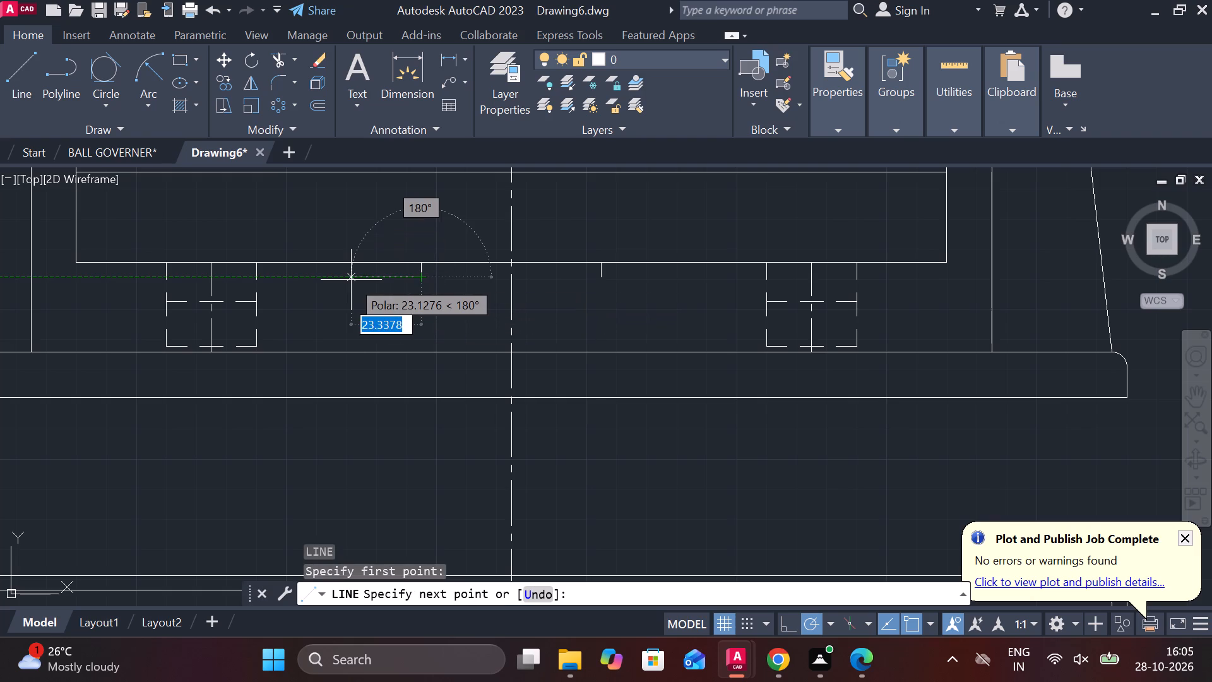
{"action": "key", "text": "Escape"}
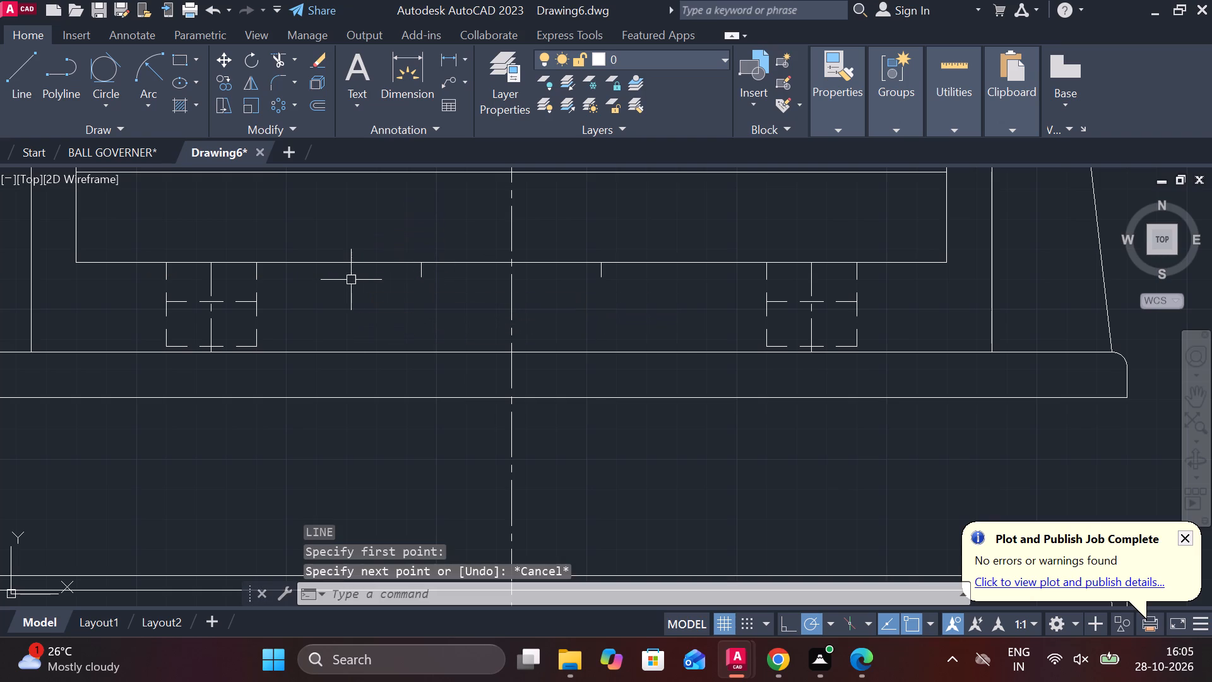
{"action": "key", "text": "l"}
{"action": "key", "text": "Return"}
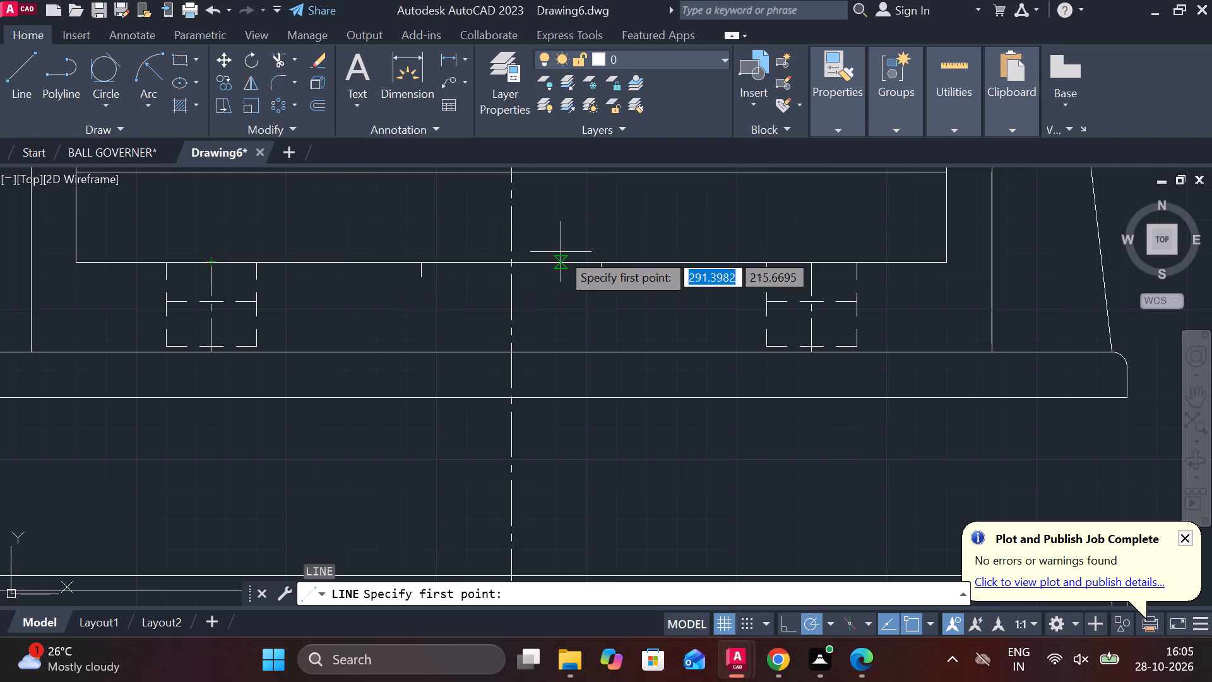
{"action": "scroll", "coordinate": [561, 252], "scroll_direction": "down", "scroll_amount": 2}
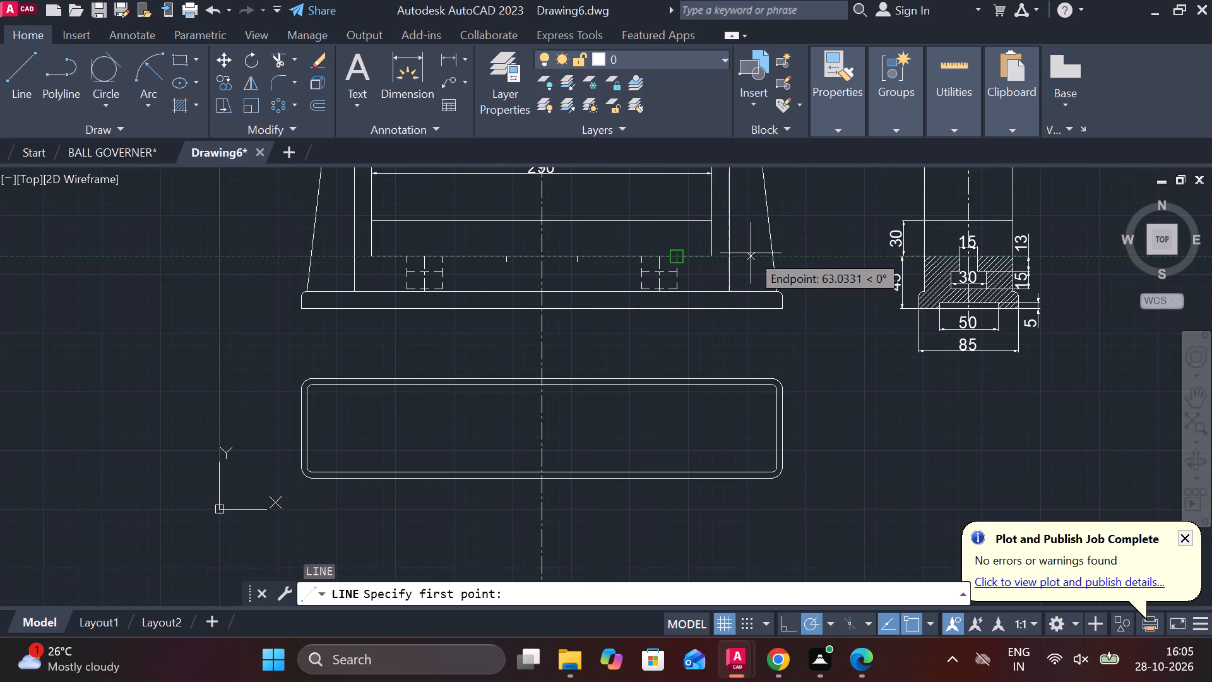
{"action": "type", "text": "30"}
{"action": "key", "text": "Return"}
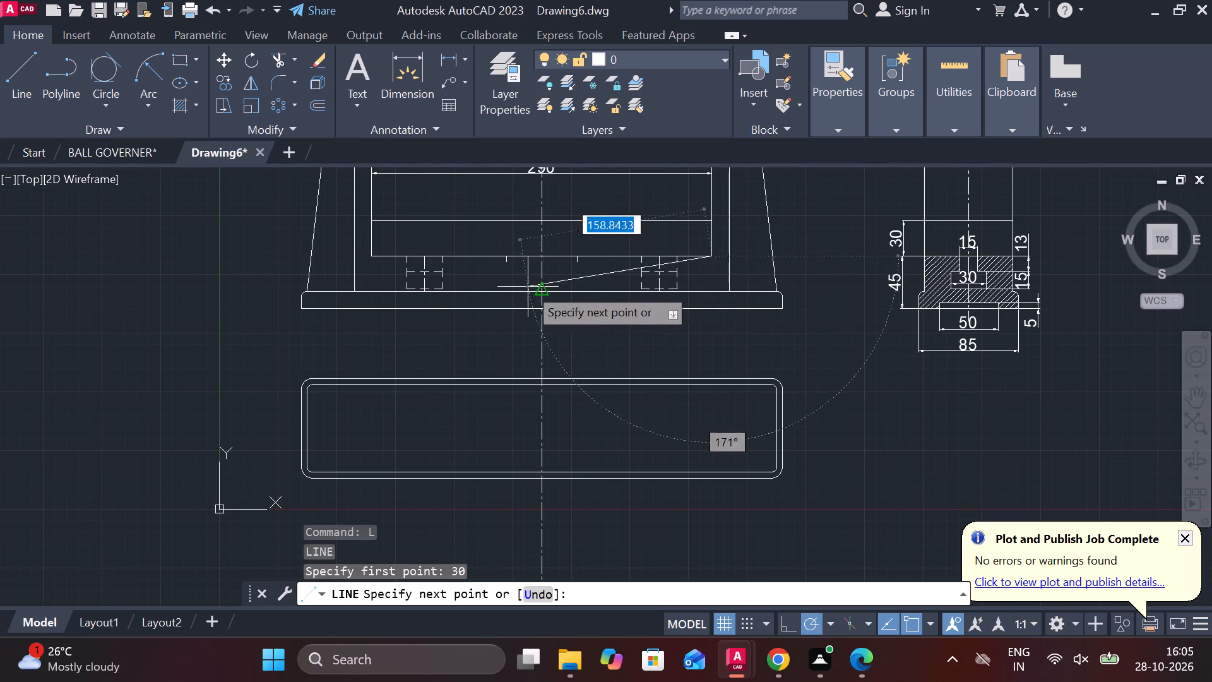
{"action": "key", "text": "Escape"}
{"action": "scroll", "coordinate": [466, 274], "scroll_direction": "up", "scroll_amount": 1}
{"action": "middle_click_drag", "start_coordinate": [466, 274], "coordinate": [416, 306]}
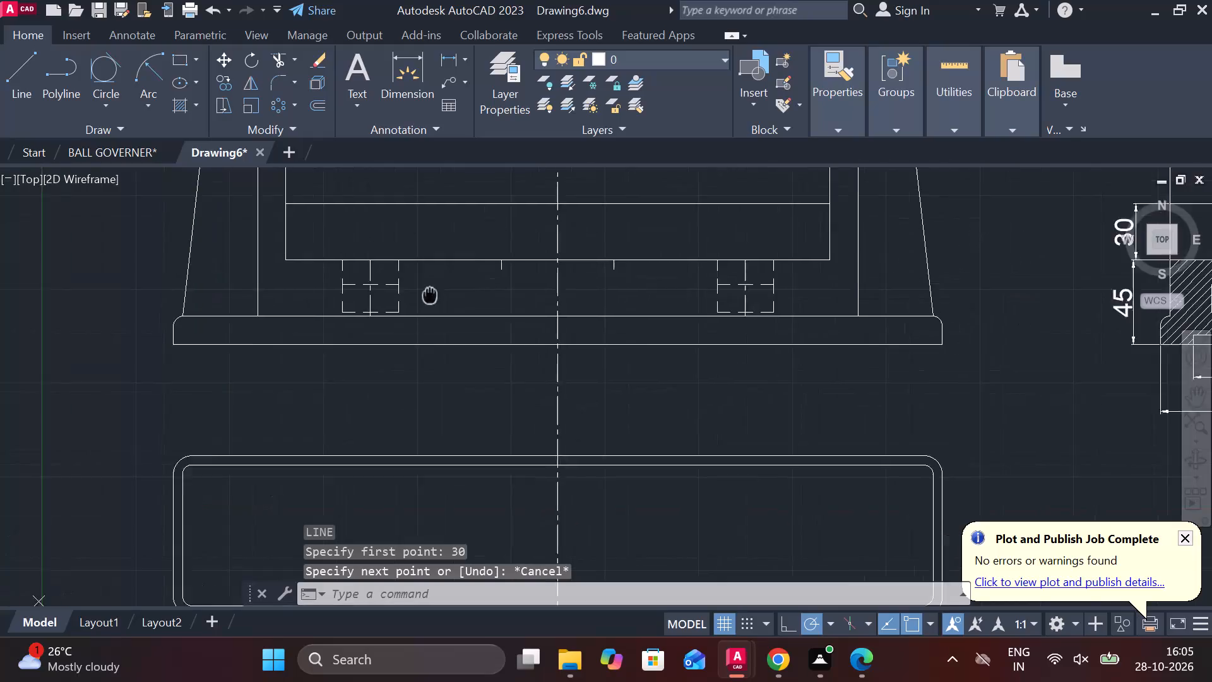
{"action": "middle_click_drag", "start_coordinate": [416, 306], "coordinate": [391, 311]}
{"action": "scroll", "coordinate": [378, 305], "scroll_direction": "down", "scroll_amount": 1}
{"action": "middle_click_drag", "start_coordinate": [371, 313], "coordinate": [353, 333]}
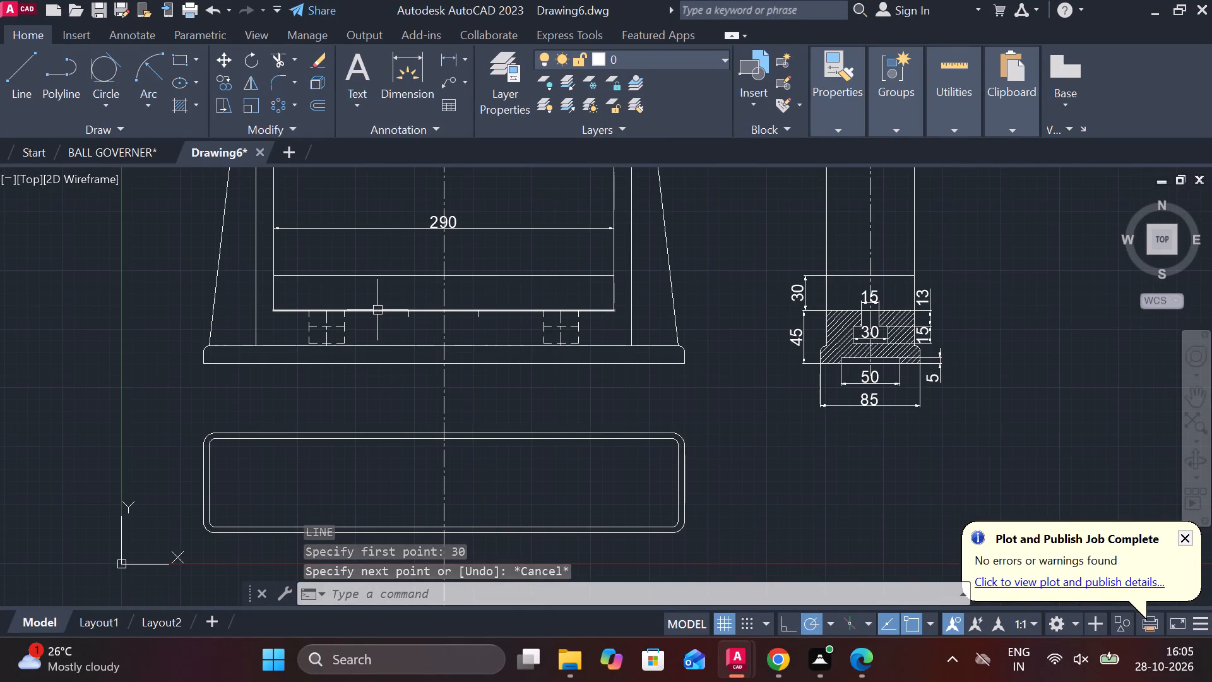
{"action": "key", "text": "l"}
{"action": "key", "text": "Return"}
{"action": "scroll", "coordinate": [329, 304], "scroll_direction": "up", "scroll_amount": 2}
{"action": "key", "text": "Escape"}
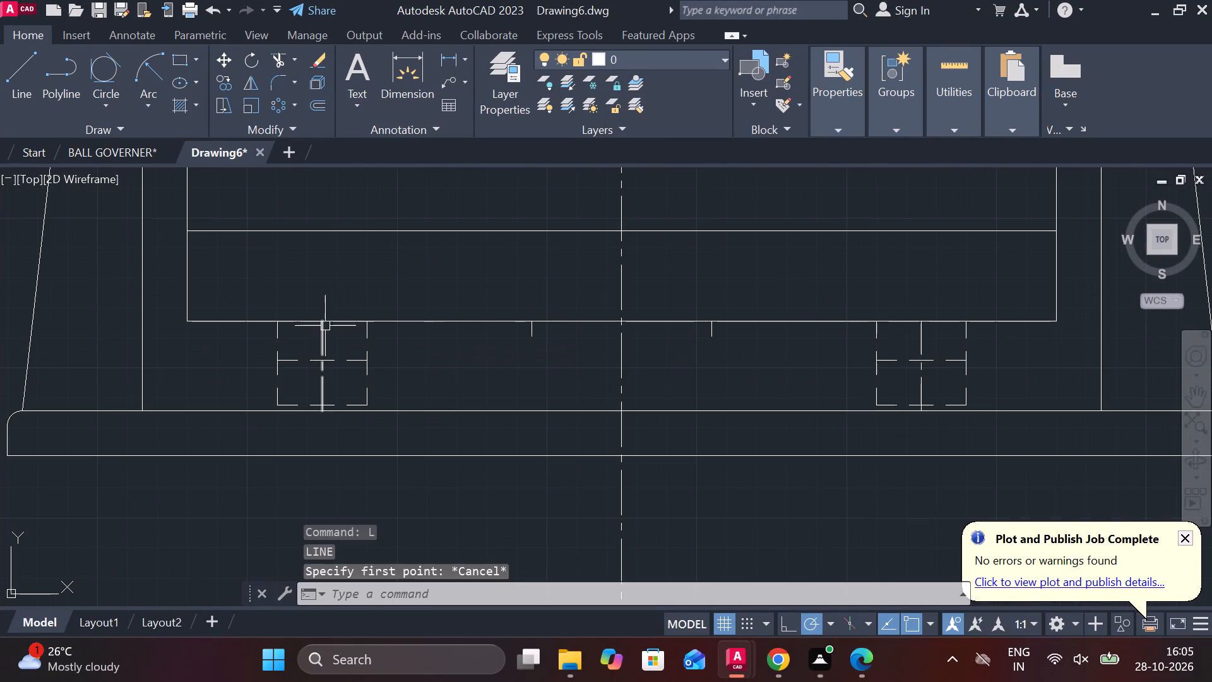
Offset the vertical centreline of the left dashed T-slot rectangle by 30 towards the main centreline.
{"action": "left_click", "coordinate": [325, 326]}
{"action": "key", "text": "Escape"}
{"action": "left_click", "coordinate": [321, 344]}
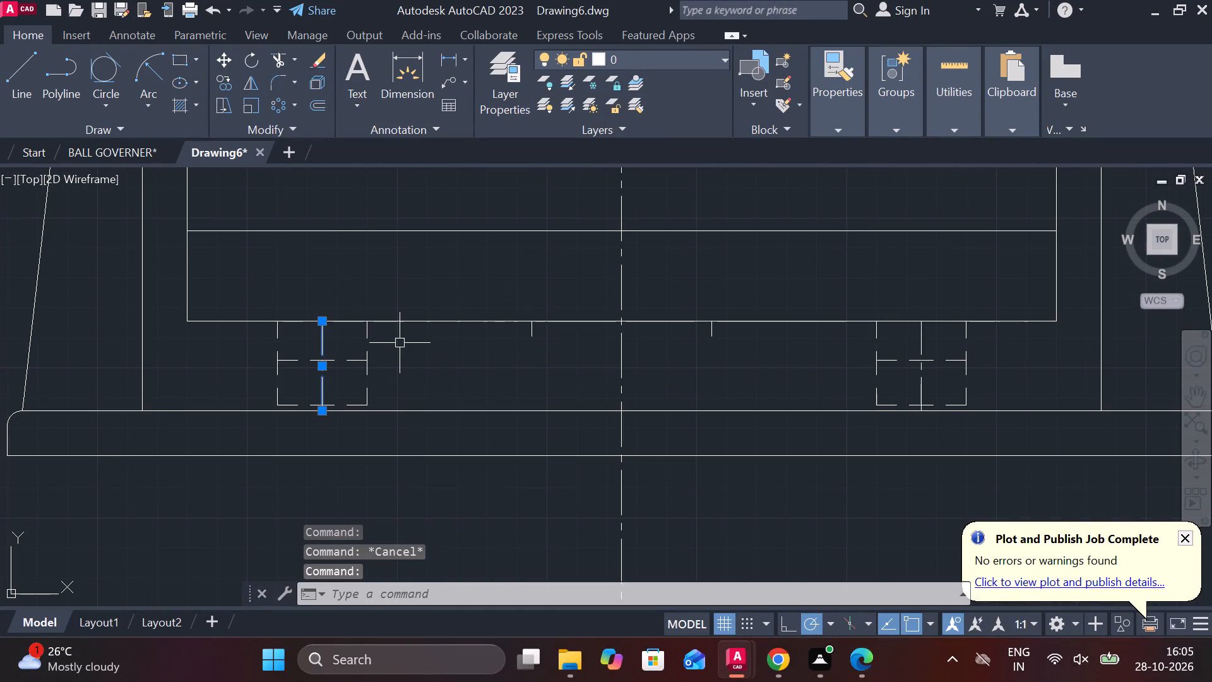
{"action": "key", "text": "o"}
{"action": "key", "text": "Return"}
{"action": "key", "text": "Return"}
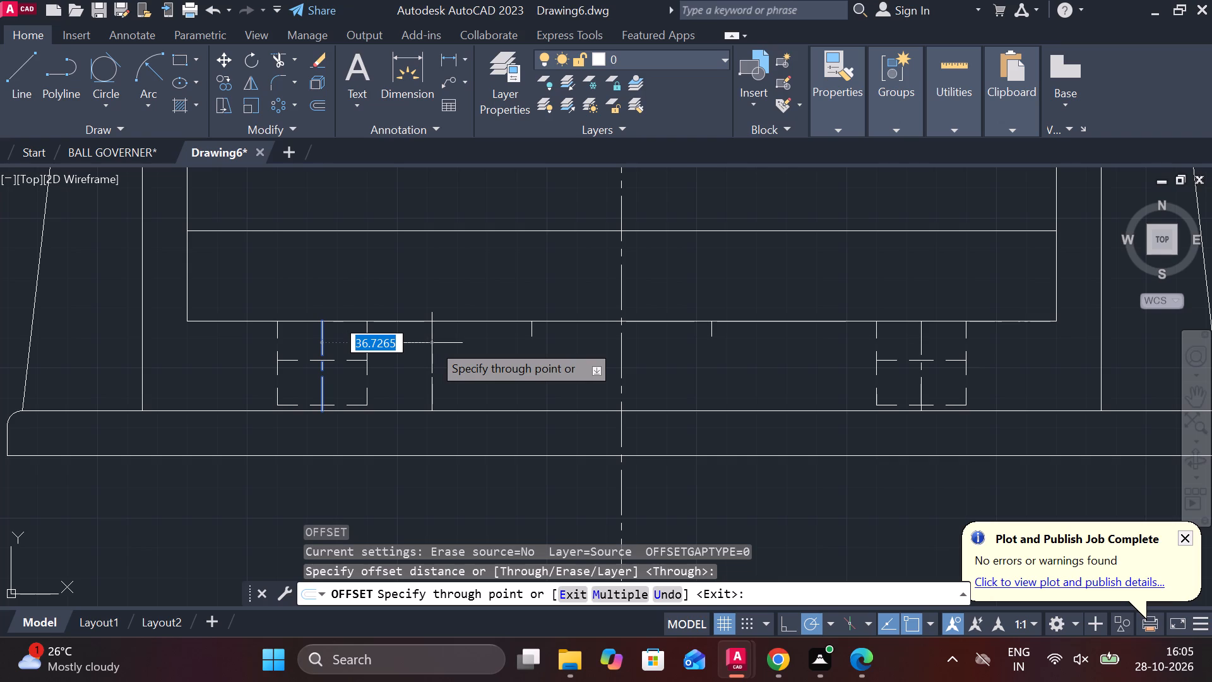
{"action": "type", "text": "30"}
{"action": "key", "text": "Return"}
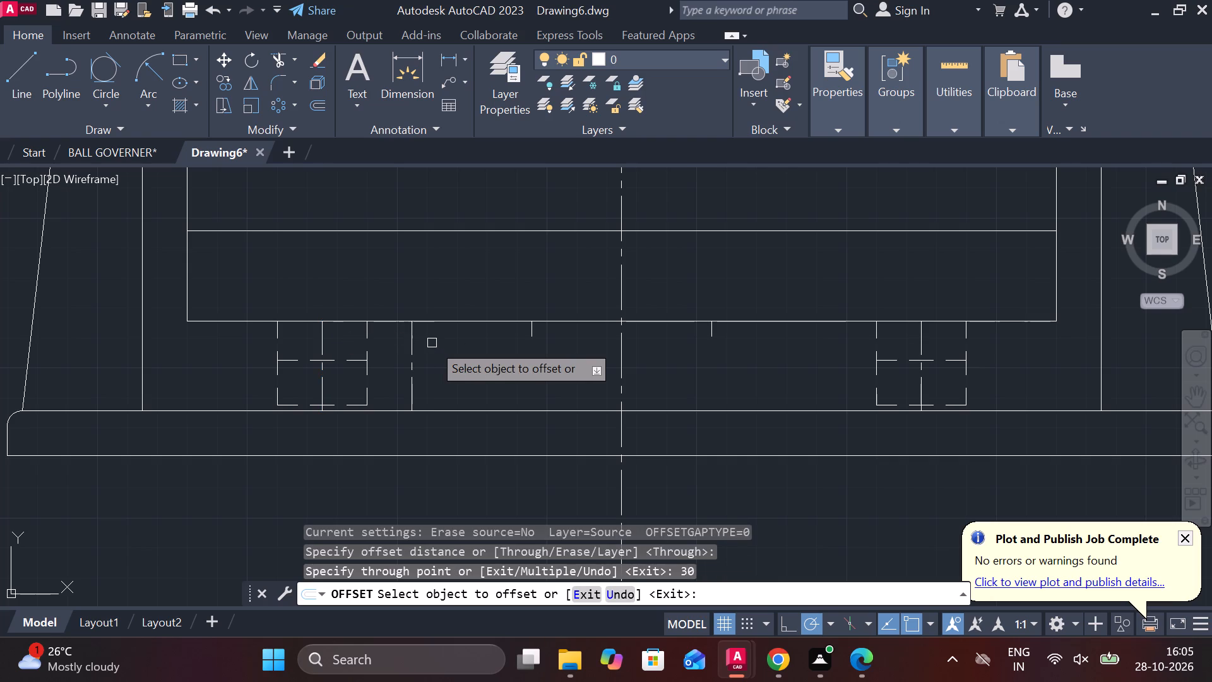
{"action": "key", "text": "Escape"}
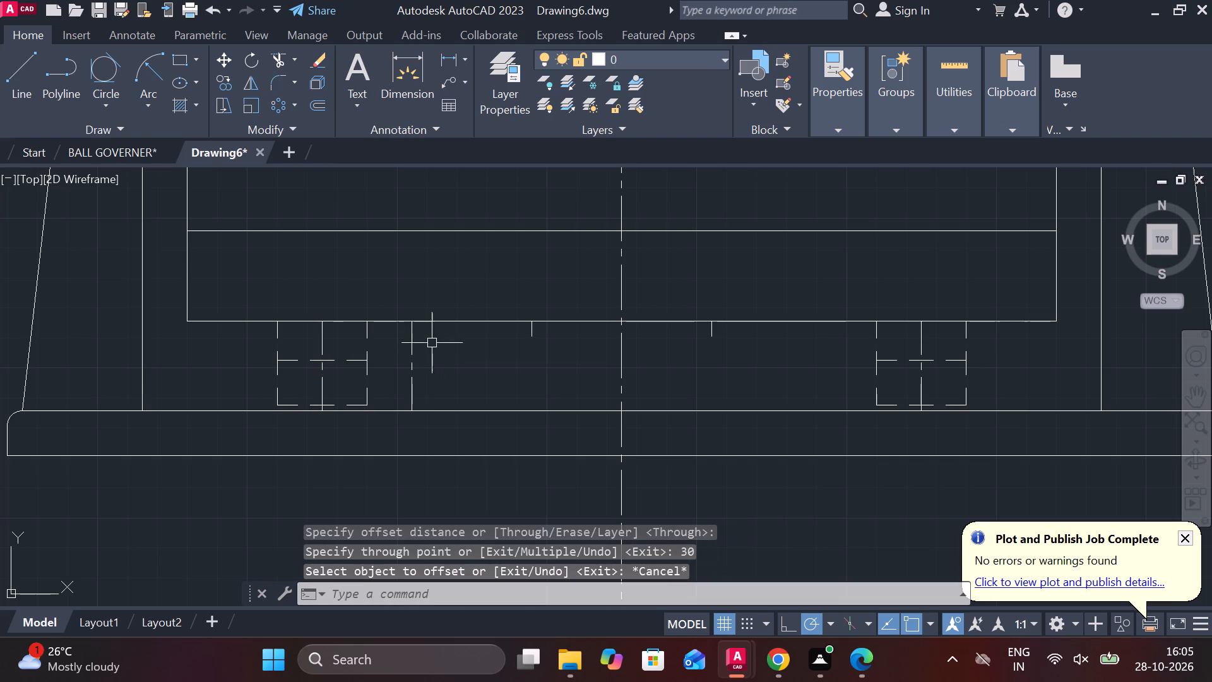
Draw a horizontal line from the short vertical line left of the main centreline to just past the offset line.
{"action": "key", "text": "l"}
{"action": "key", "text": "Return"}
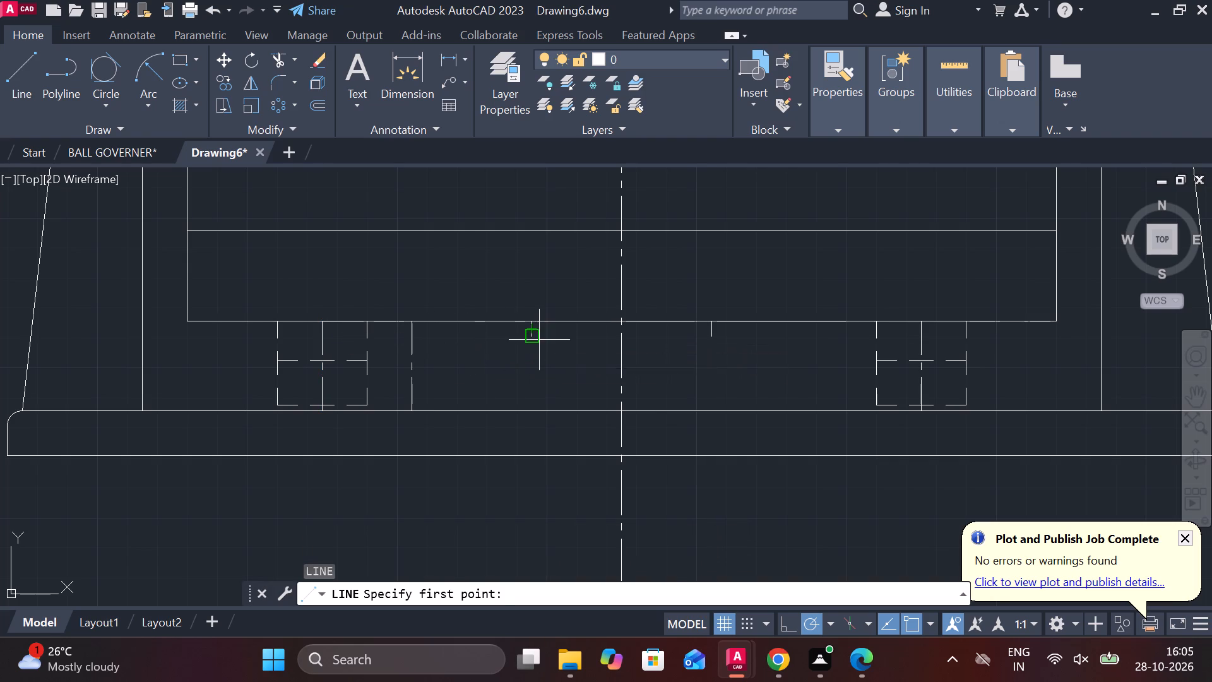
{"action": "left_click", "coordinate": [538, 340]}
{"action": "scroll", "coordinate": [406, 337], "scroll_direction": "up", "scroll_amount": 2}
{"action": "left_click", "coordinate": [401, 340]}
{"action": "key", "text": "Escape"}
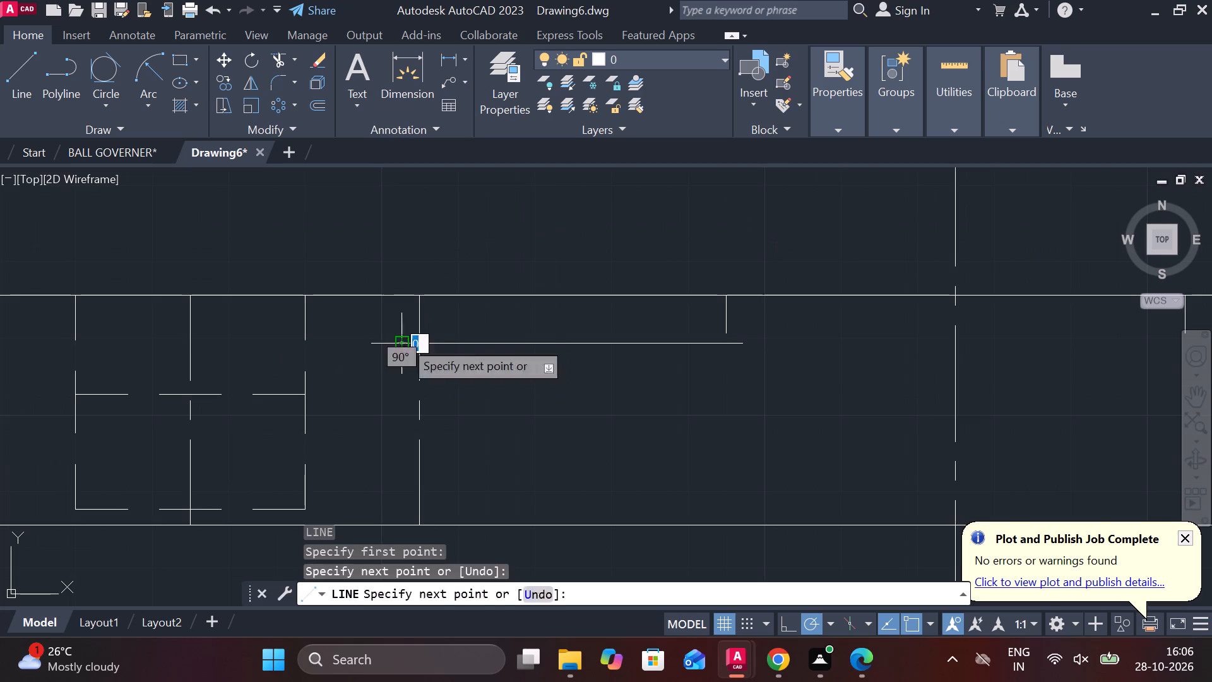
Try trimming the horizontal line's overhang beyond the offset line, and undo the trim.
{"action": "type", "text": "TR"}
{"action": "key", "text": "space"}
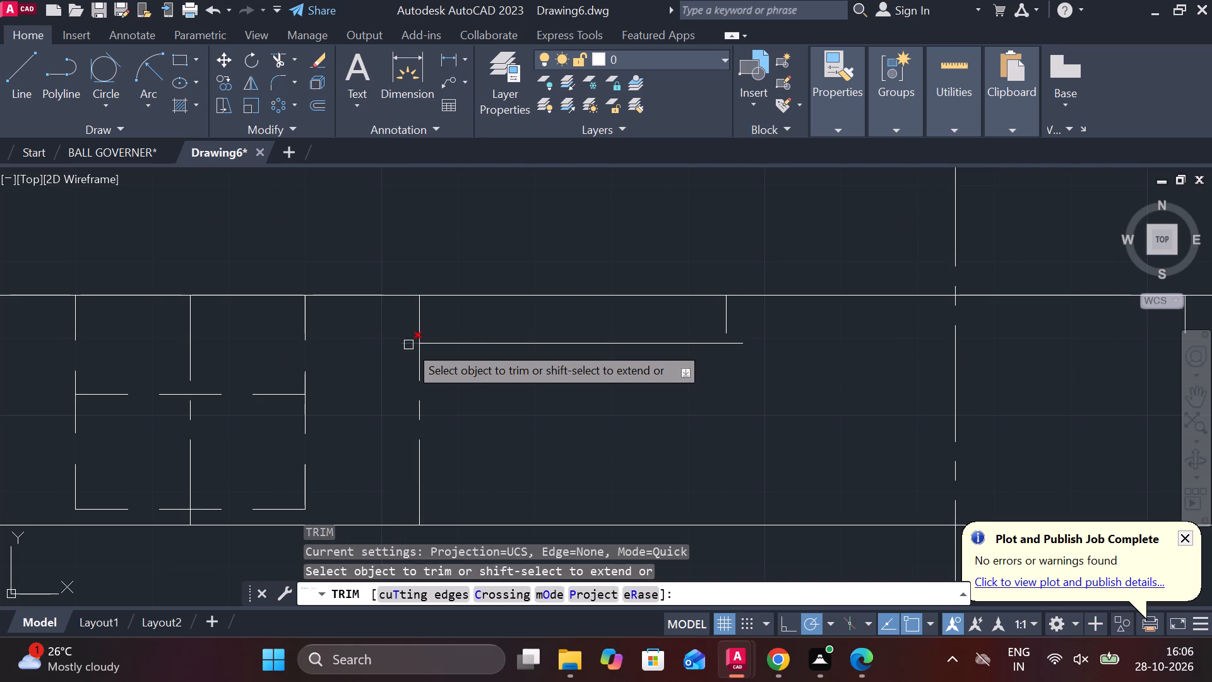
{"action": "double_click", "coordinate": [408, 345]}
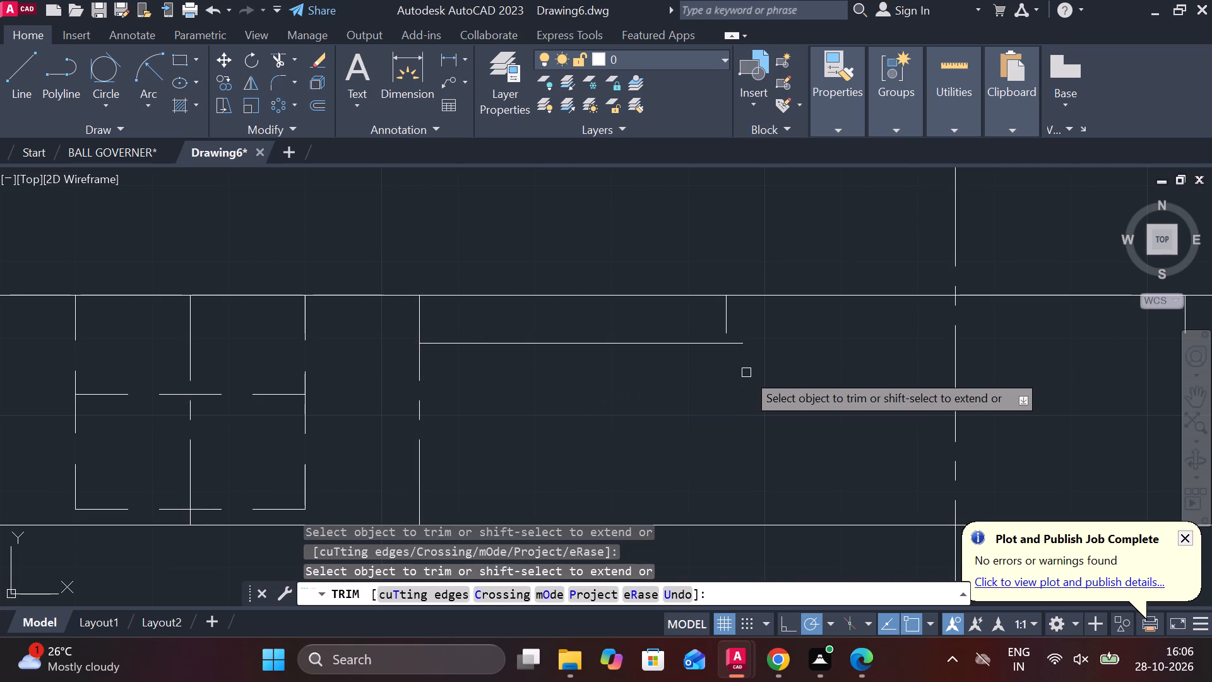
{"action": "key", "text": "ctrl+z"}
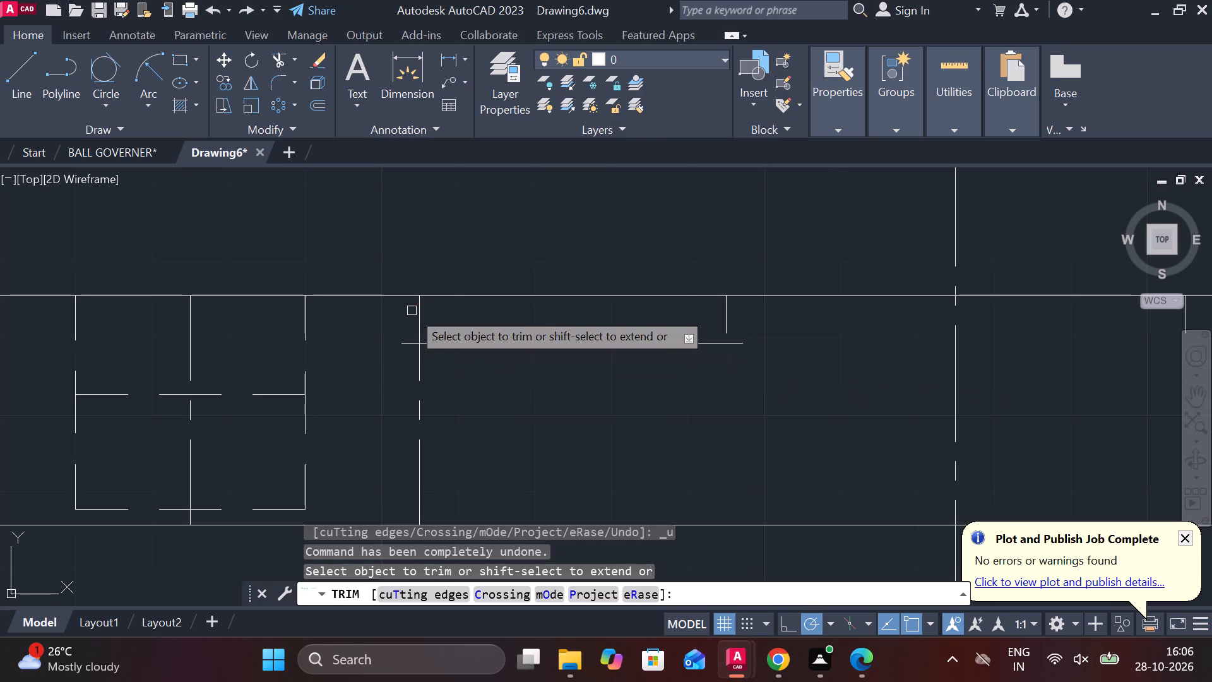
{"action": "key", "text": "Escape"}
Check the vertical distance from the frame's bottom edge to the new horizontal line with a linear dimension.
{"action": "left_click", "coordinate": [447, 57]}
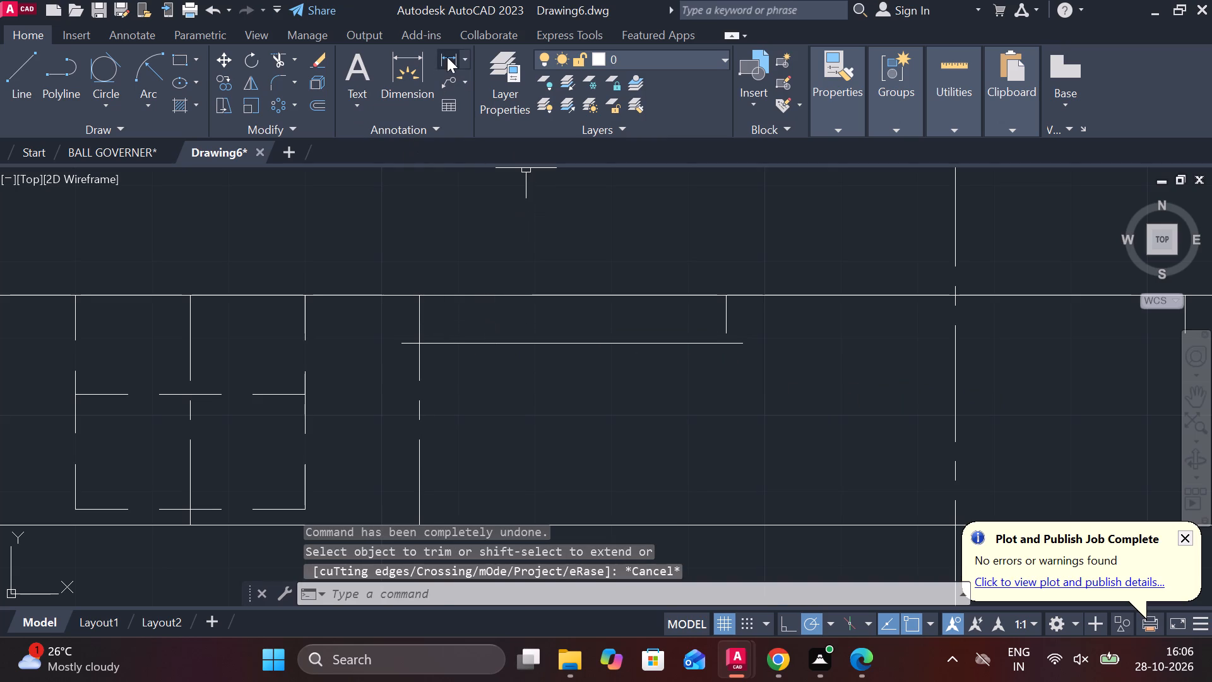
{"action": "left_click", "coordinate": [494, 290]}
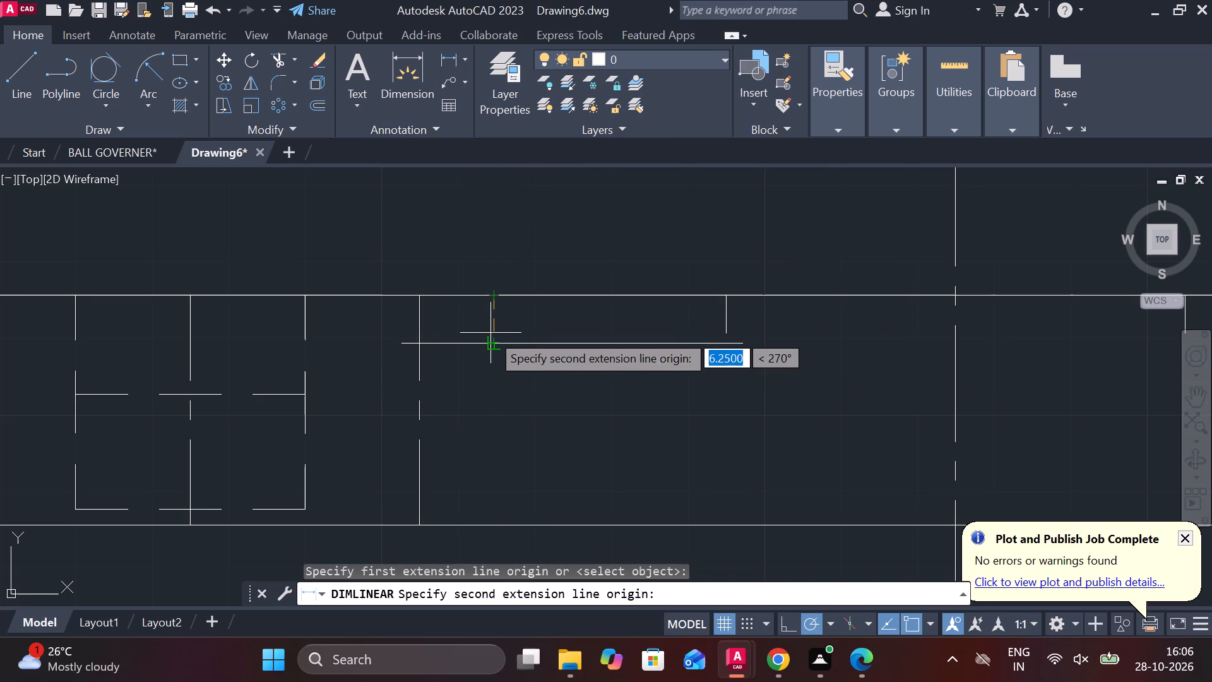
{"action": "left_click", "coordinate": [490, 340]}
{"action": "key", "text": "Escape"}
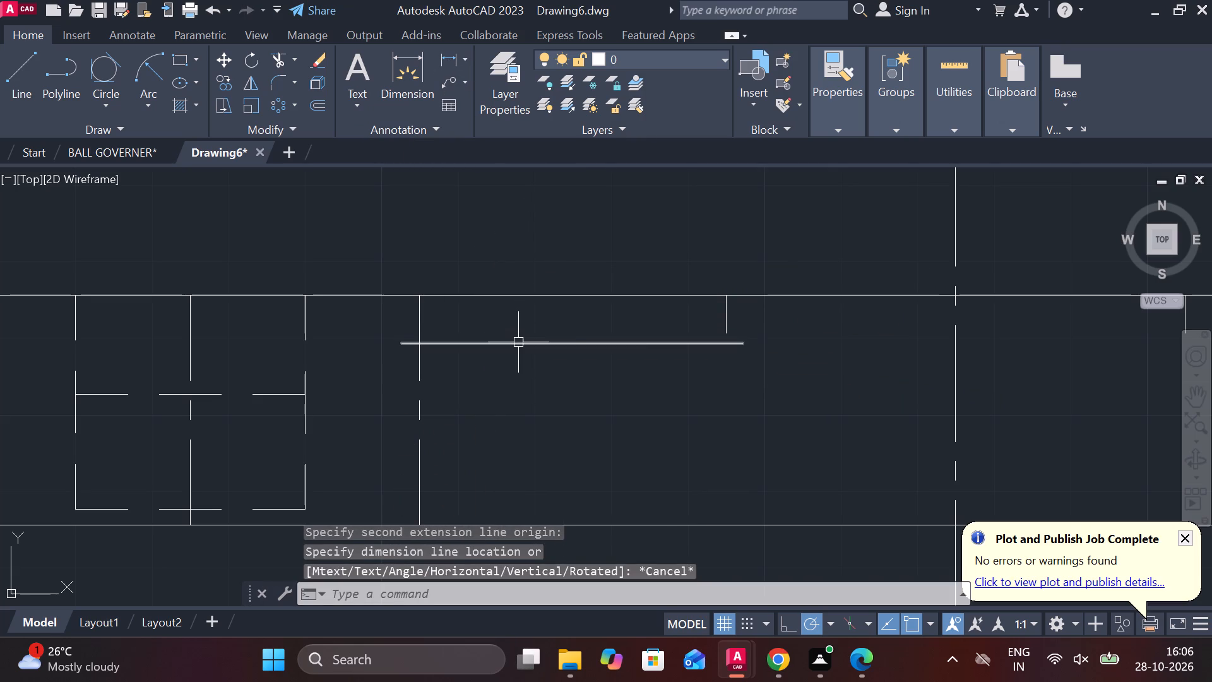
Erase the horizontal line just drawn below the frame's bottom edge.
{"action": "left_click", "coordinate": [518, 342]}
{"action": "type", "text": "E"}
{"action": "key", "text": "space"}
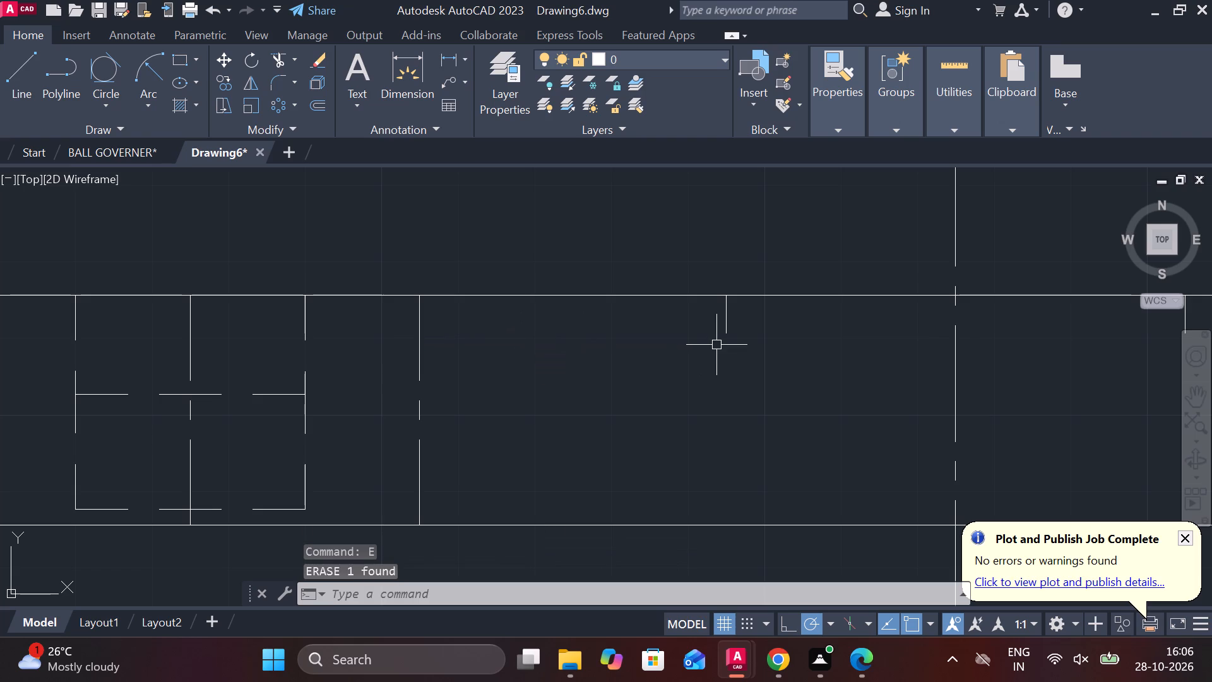
Check the length of the short vertical line left of the main centreline with a linear dimension.
{"action": "scroll", "coordinate": [599, 362], "scroll_direction": "down", "scroll_amount": 1}
{"action": "scroll", "coordinate": [621, 342], "scroll_direction": "up", "scroll_amount": 1}
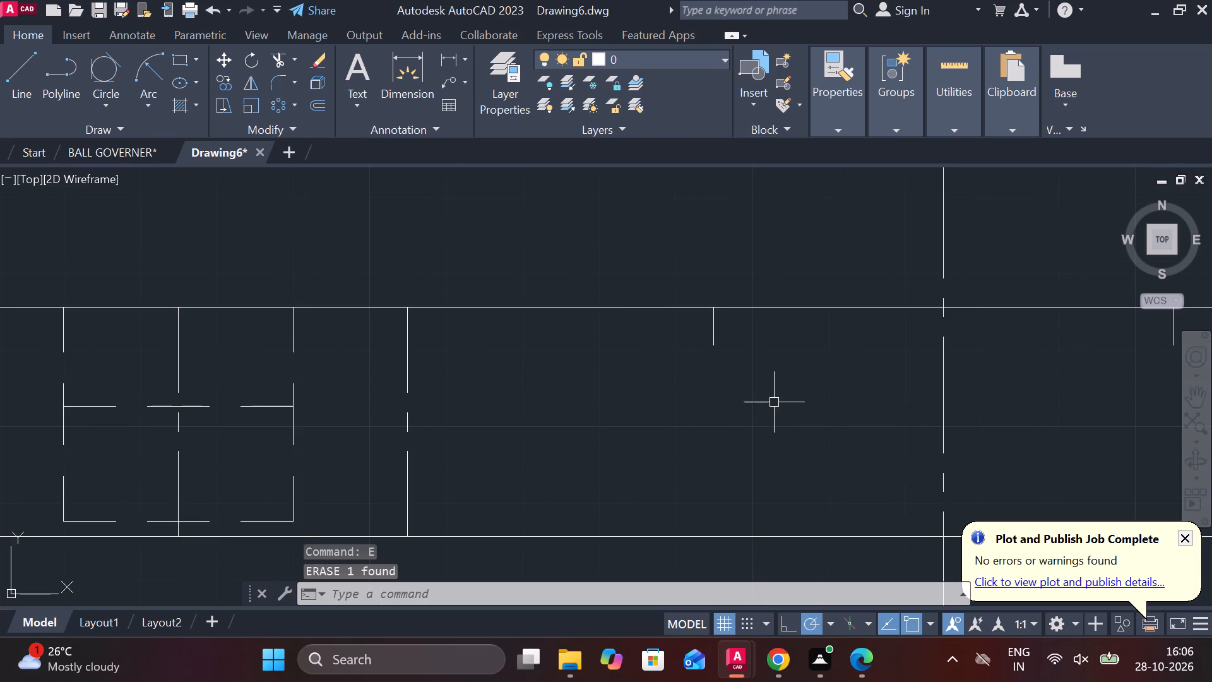
{"action": "key", "text": "l"}
{"action": "key", "text": "Escape"}
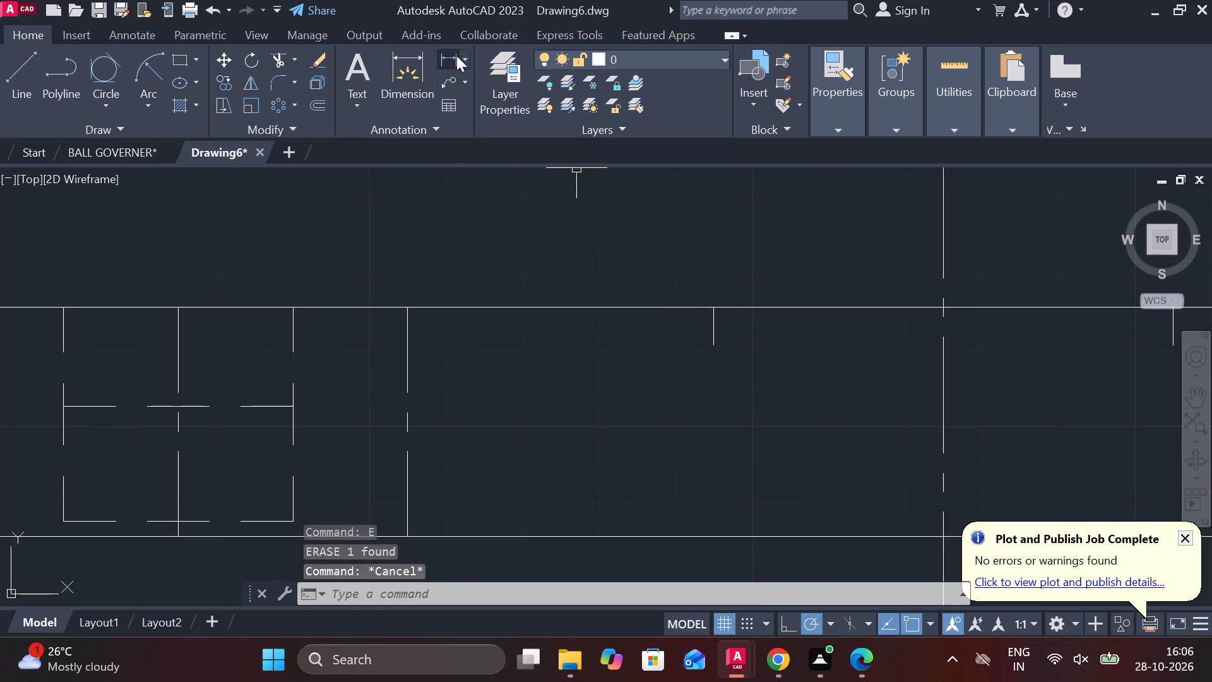
{"action": "left_click", "coordinate": [449, 52]}
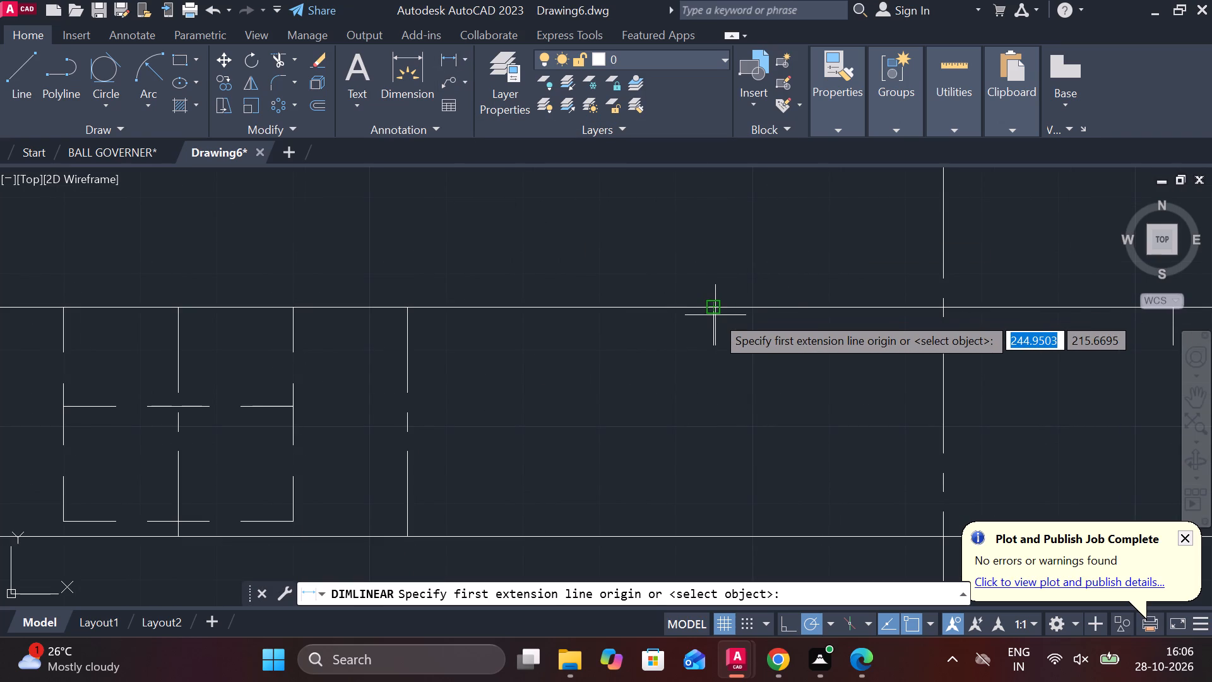
{"action": "left_click", "coordinate": [709, 305]}
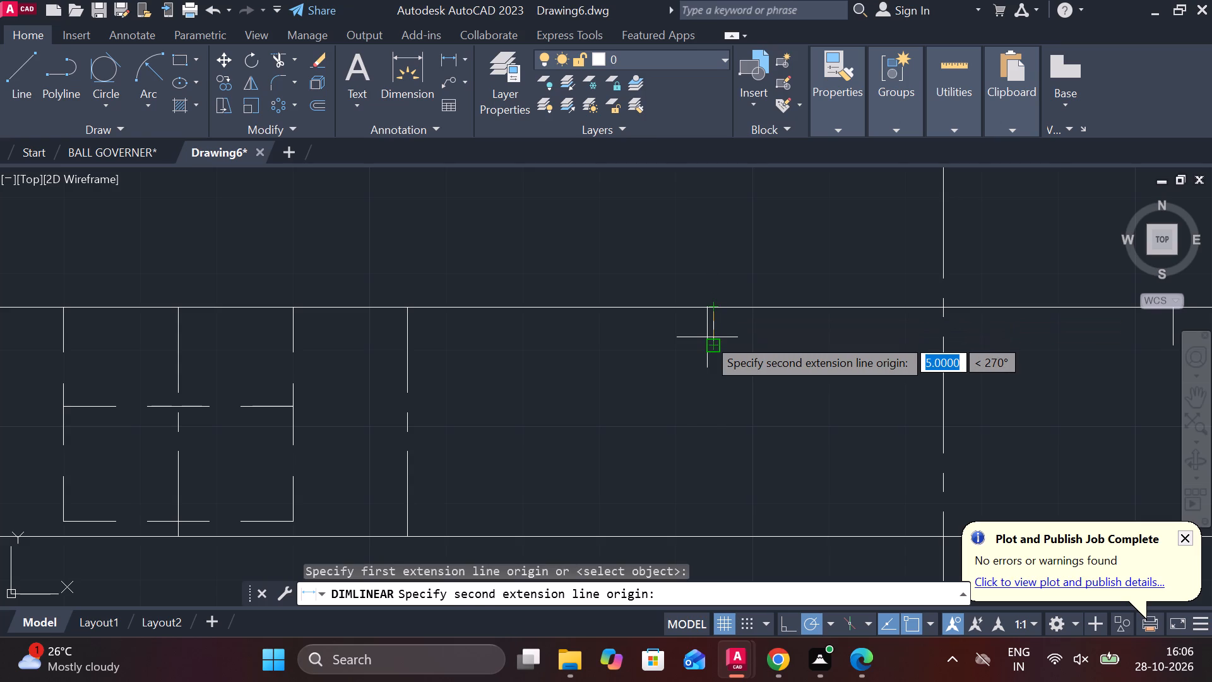
{"action": "key", "text": "Escape"}
Draw a horizontal line from the lower end of the left short vertical line to beyond the offset line.
{"action": "key", "text": "l"}
{"action": "key", "text": "Return"}
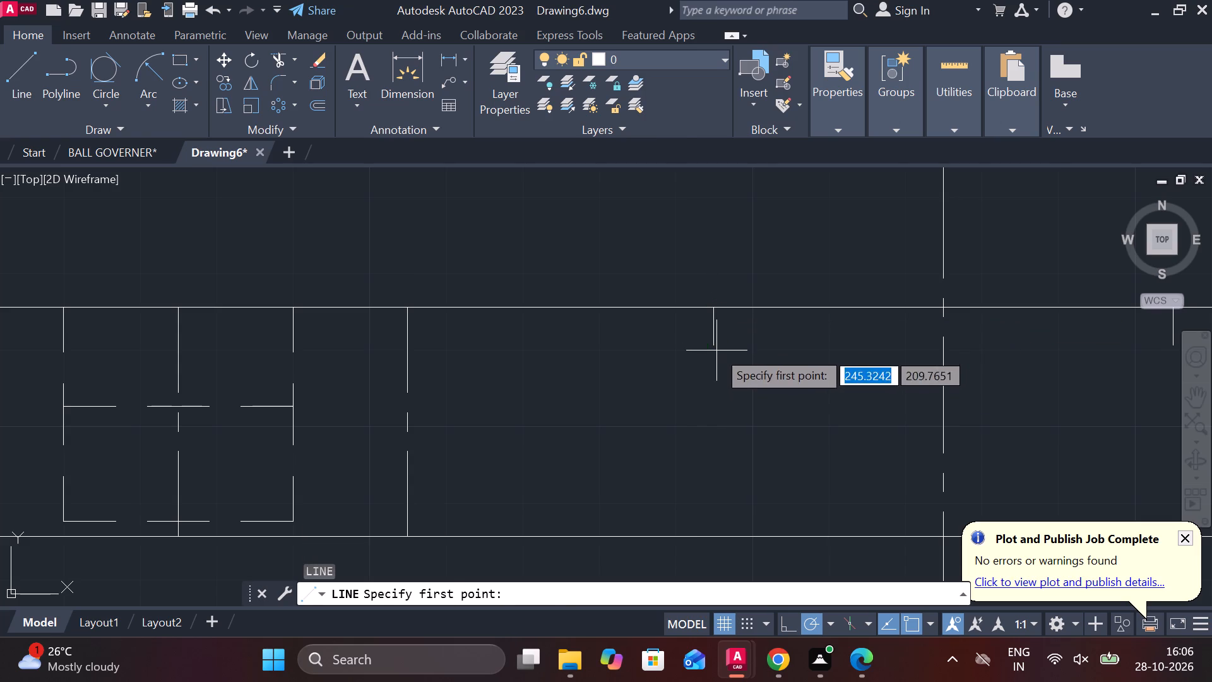
{"action": "left_click", "coordinate": [716, 342]}
{"action": "middle_click_drag", "start_coordinate": [397, 364], "coordinate": [419, 372]}
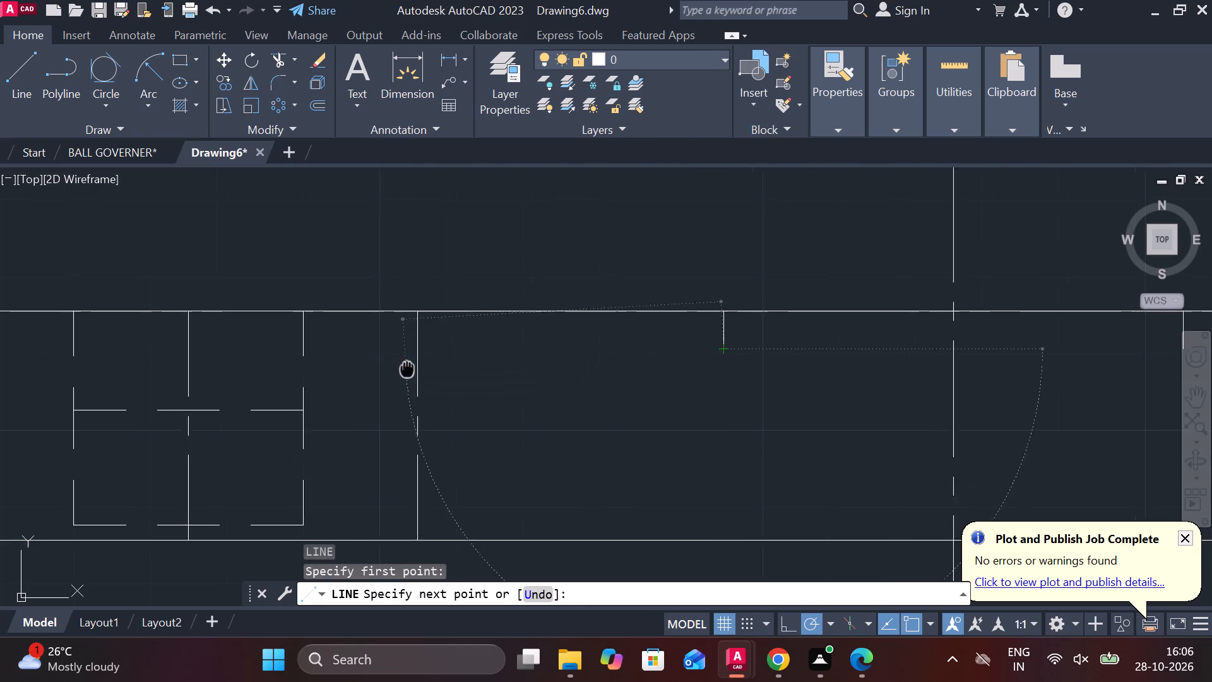
{"action": "middle_click_drag", "start_coordinate": [419, 372], "coordinate": [420, 373]}
{"action": "left_click", "coordinate": [371, 365]}
{"action": "key", "text": "Escape"}
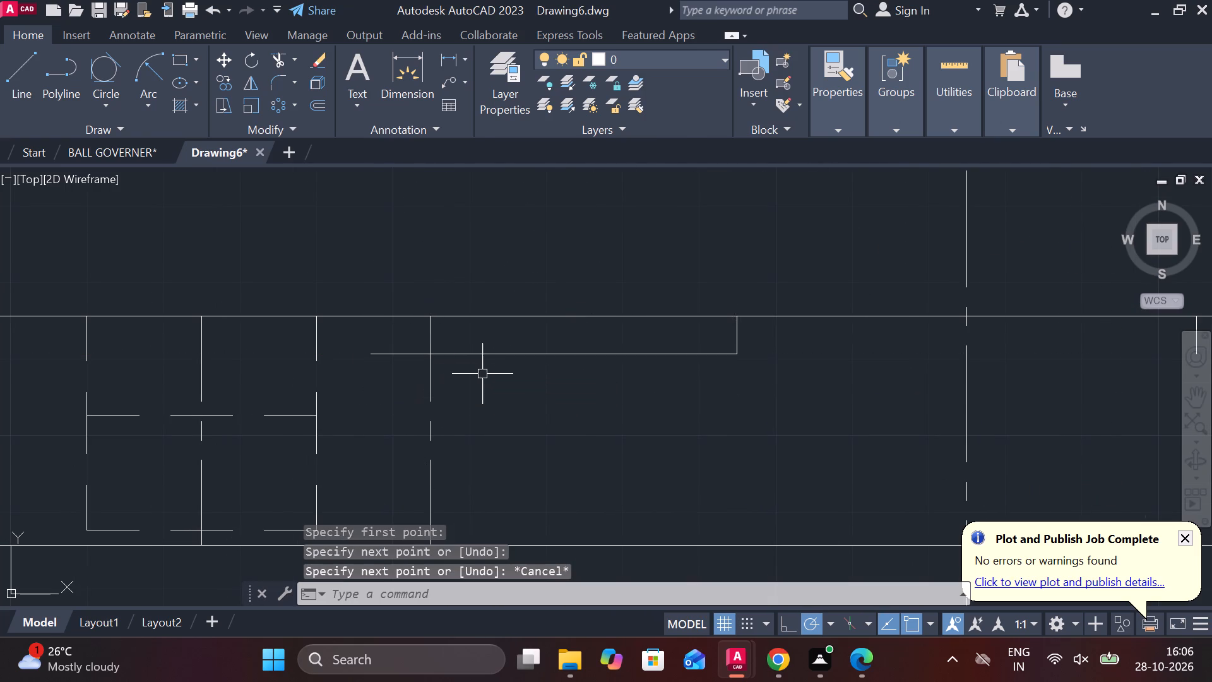
Trim the horizontal line's overhang and the part of the offset line below it to close the left recess.
{"action": "type", "text": "TR"}
{"action": "key", "text": "space"}
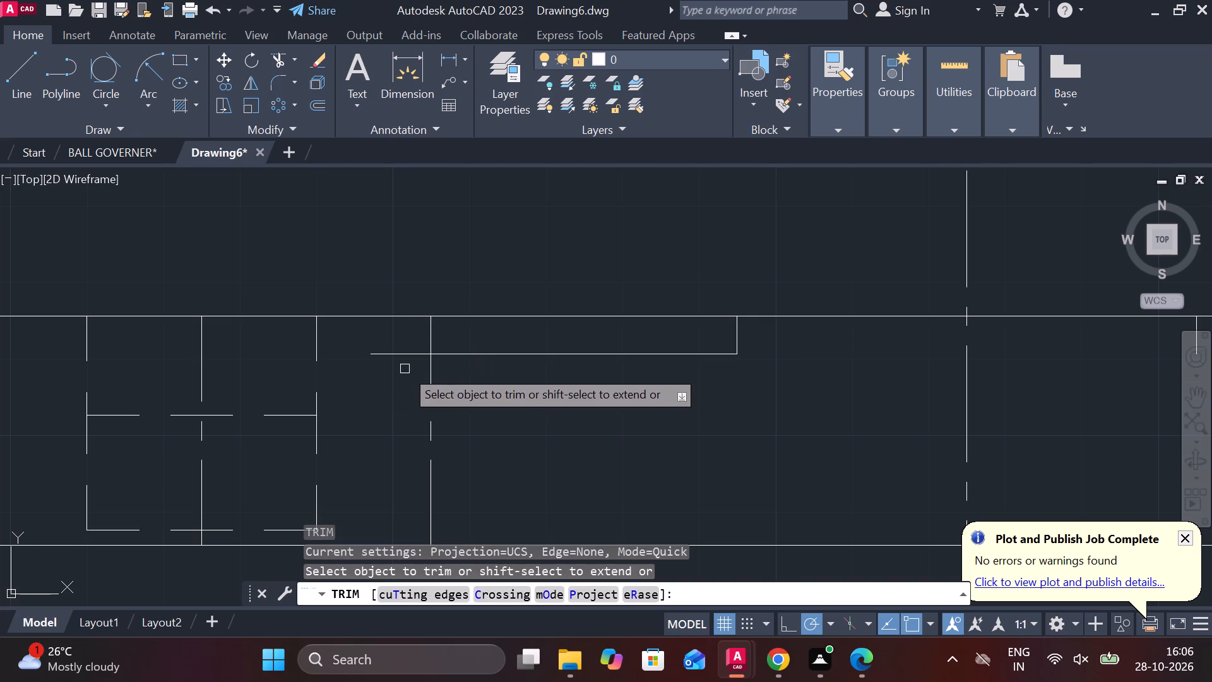
{"action": "left_click", "coordinate": [395, 354]}
{"action": "left_click", "coordinate": [434, 371]}
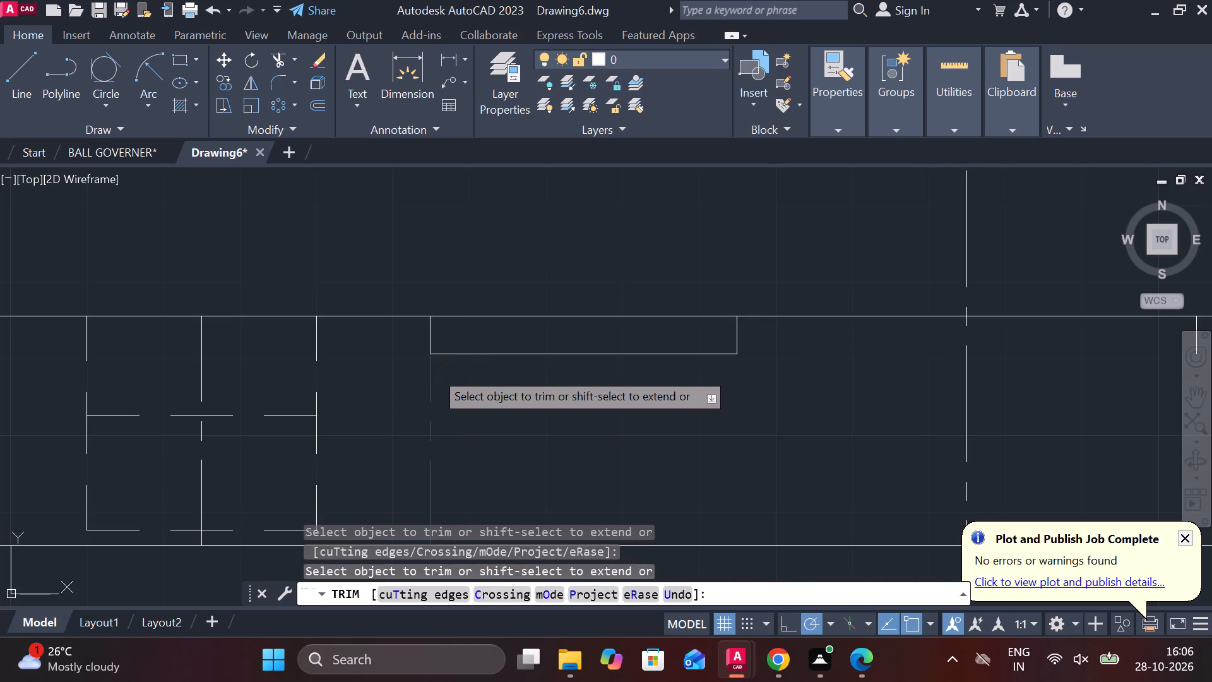
{"action": "scroll", "coordinate": [531, 377], "scroll_direction": "down", "scroll_amount": 1}
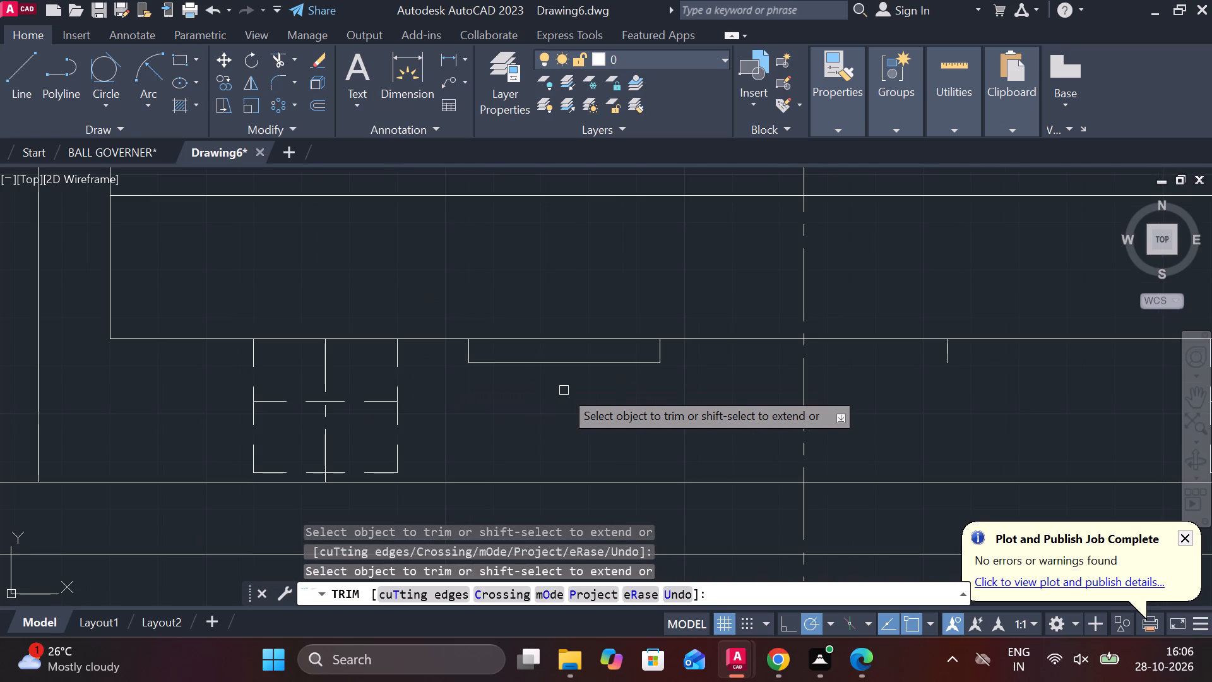
{"action": "key", "text": "Escape"}
Trim the frame's bottom edge across the opening of the left recess.
{"action": "type", "text": "TR"}
{"action": "key", "text": "space"}
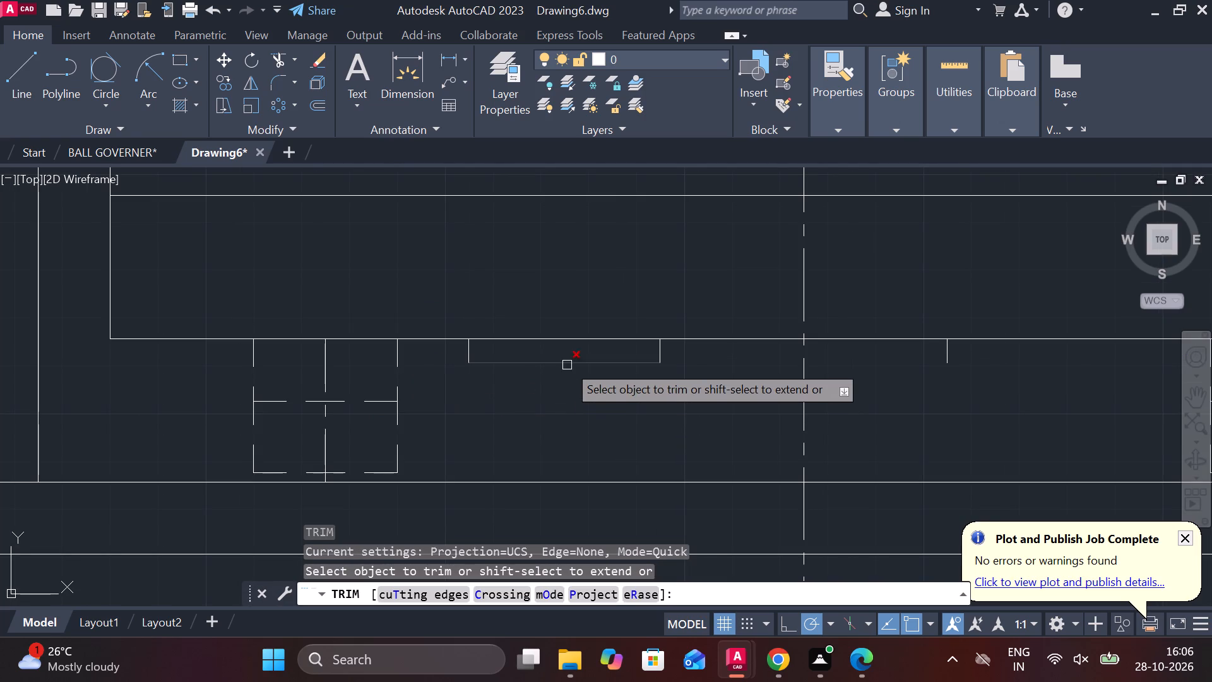
{"action": "left_click", "coordinate": [563, 340]}
{"action": "scroll", "coordinate": [563, 340], "scroll_direction": "down", "scroll_amount": 2}
{"action": "scroll", "coordinate": [612, 366], "scroll_direction": "up", "scroll_amount": 1}
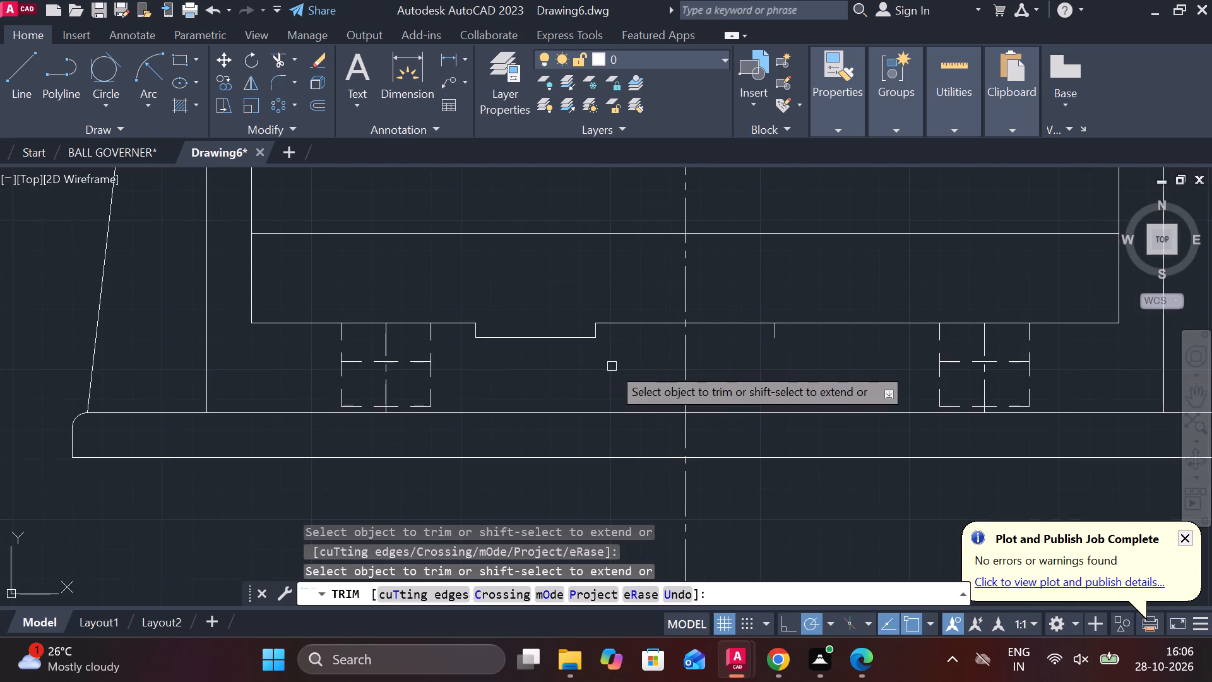
{"action": "middle_click_drag", "start_coordinate": [612, 366], "coordinate": [482, 446]}
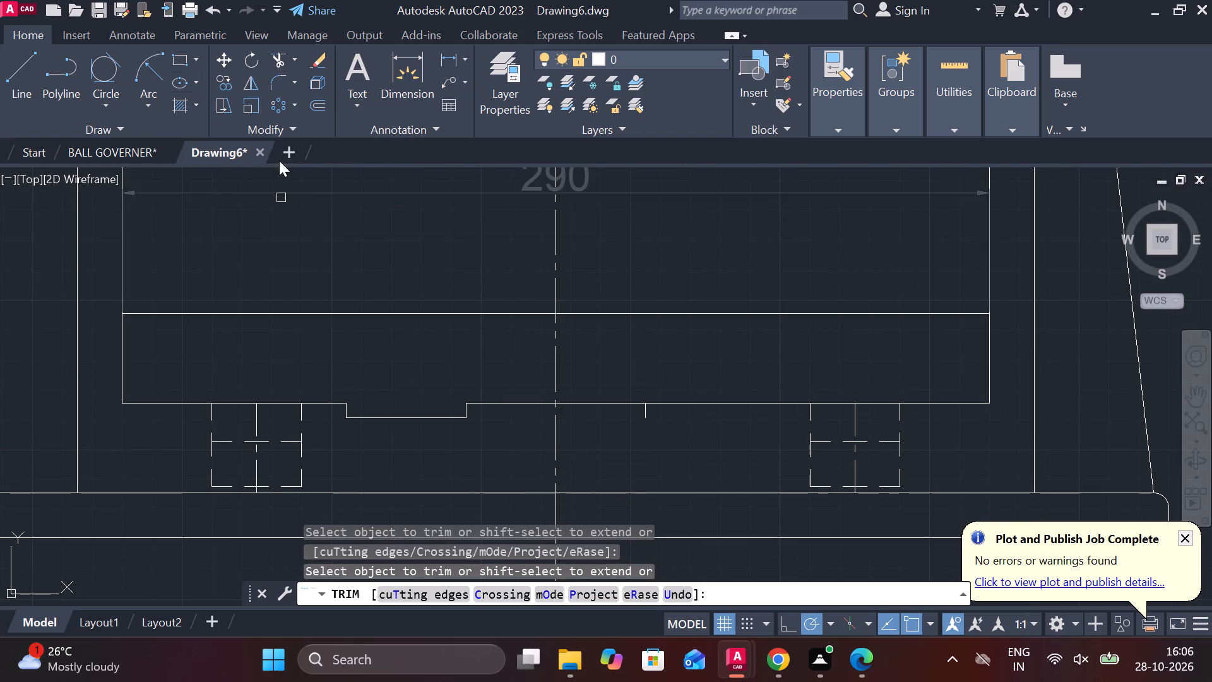
{"action": "key", "text": "Escape"}
Mirror the left recess's bottom and two side lines about the main vertical centreline, keeping the originals.
{"action": "left_click", "coordinate": [463, 415]}
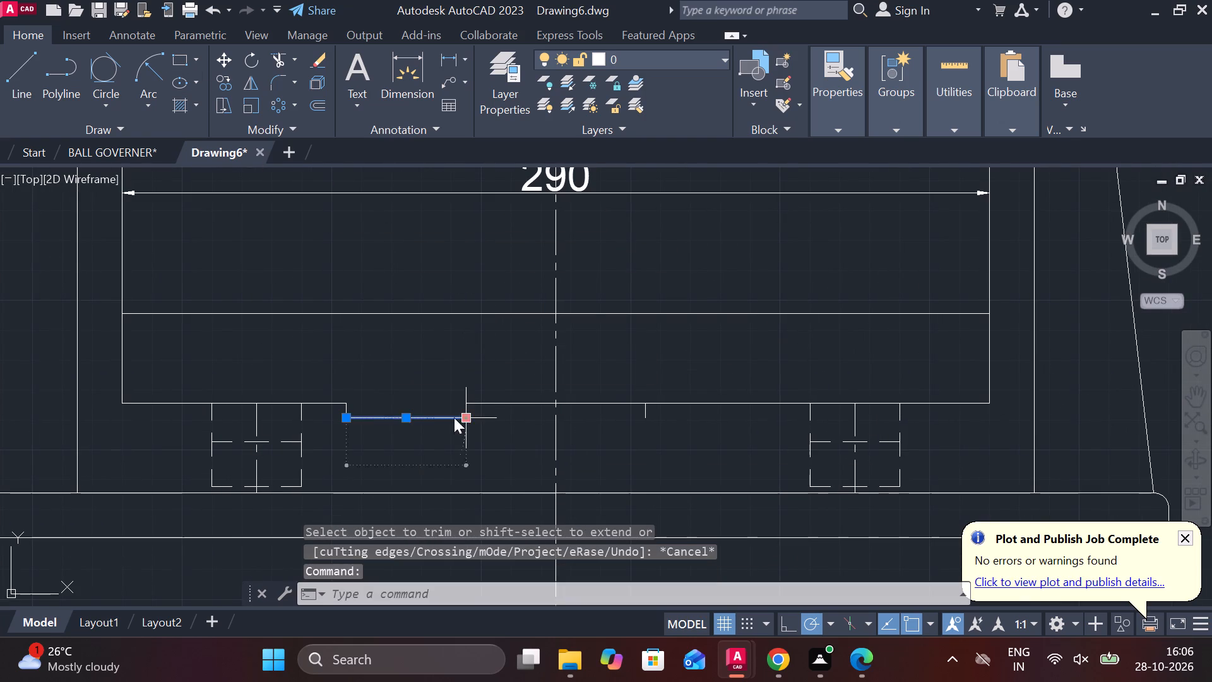
{"action": "scroll", "coordinate": [347, 410], "scroll_direction": "up", "scroll_amount": 2}
{"action": "left_click", "coordinate": [347, 410]}
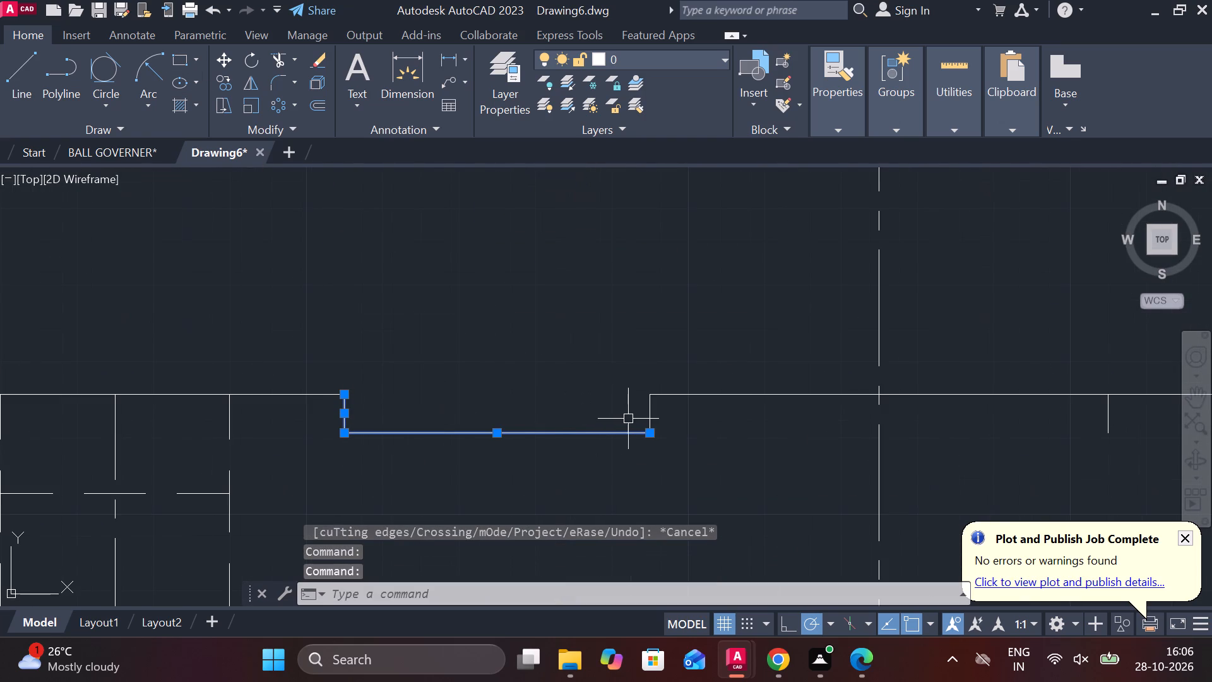
{"action": "left_click", "coordinate": [648, 417]}
{"action": "scroll", "coordinate": [610, 390], "scroll_direction": "down", "scroll_amount": 1}
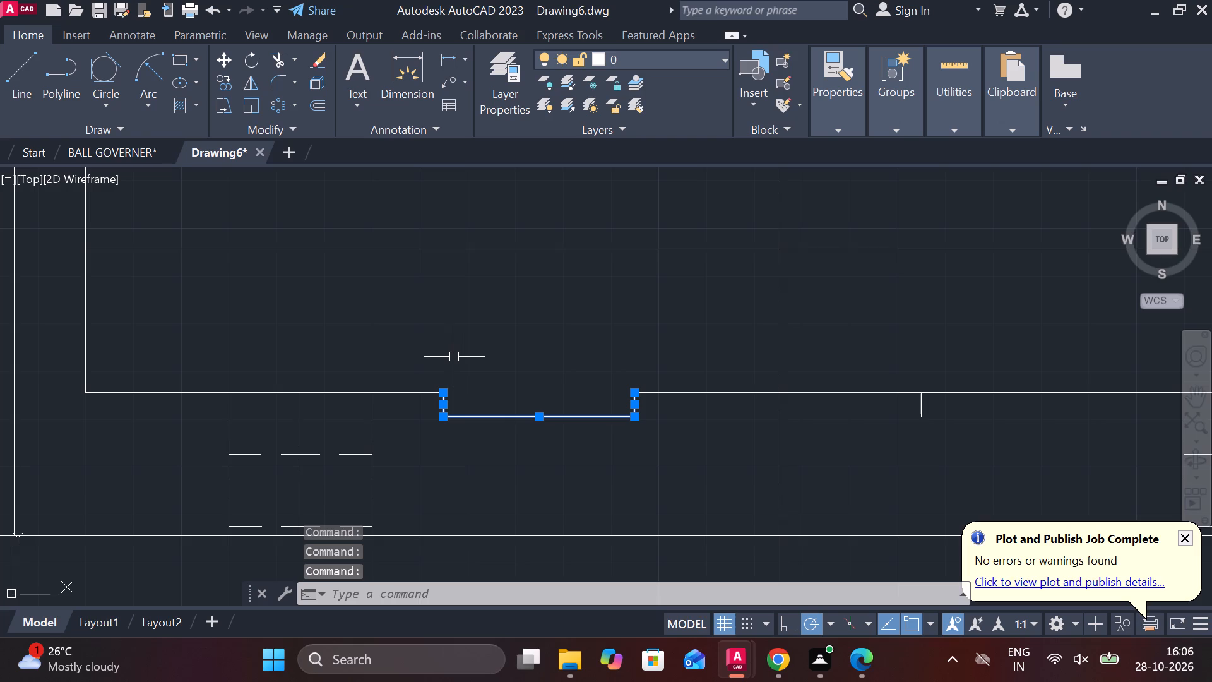
{"action": "key", "text": "m"}
{"action": "key", "text": "i"}
{"action": "key", "text": "Return"}
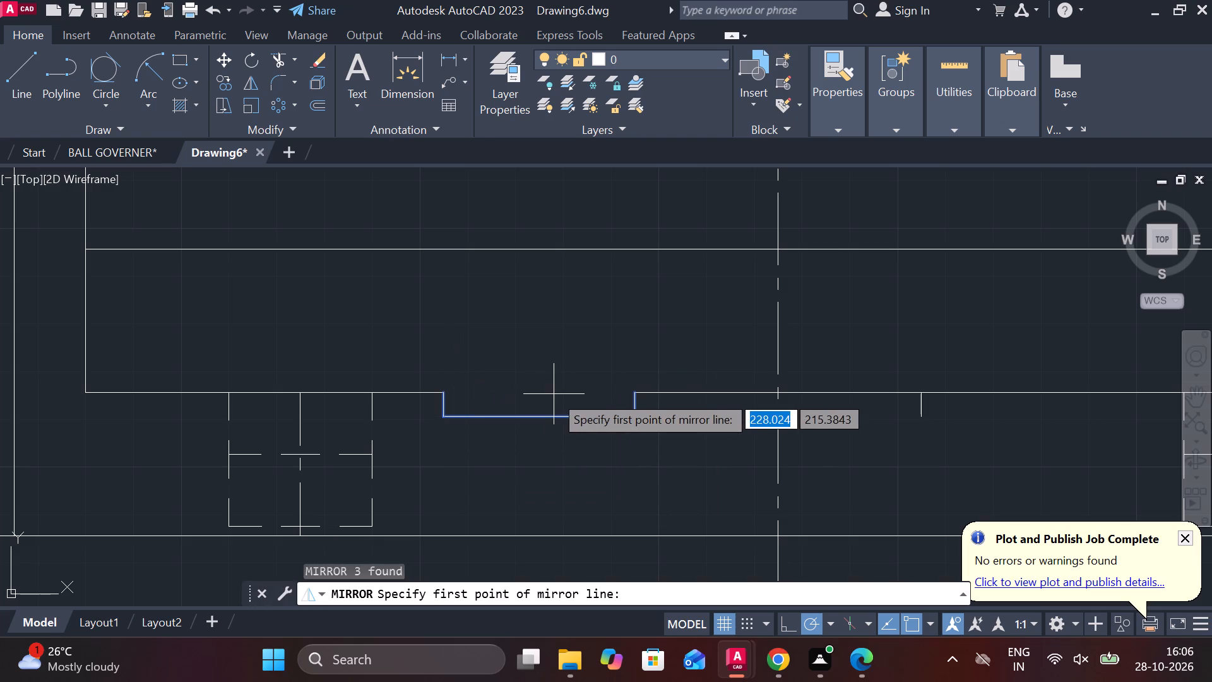
{"action": "left_click", "coordinate": [780, 393]}
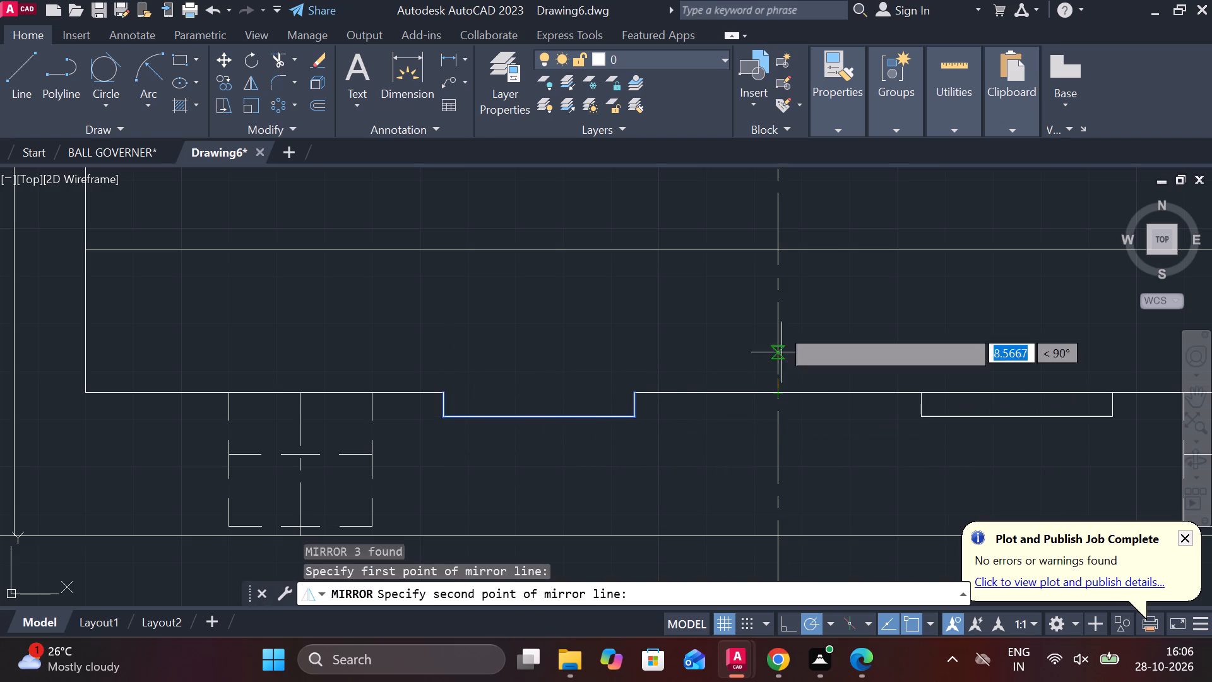
{"action": "left_click", "coordinate": [780, 251]}
{"action": "left_click_drag", "start_coordinate": [816, 328], "coordinate": [780, 251]}
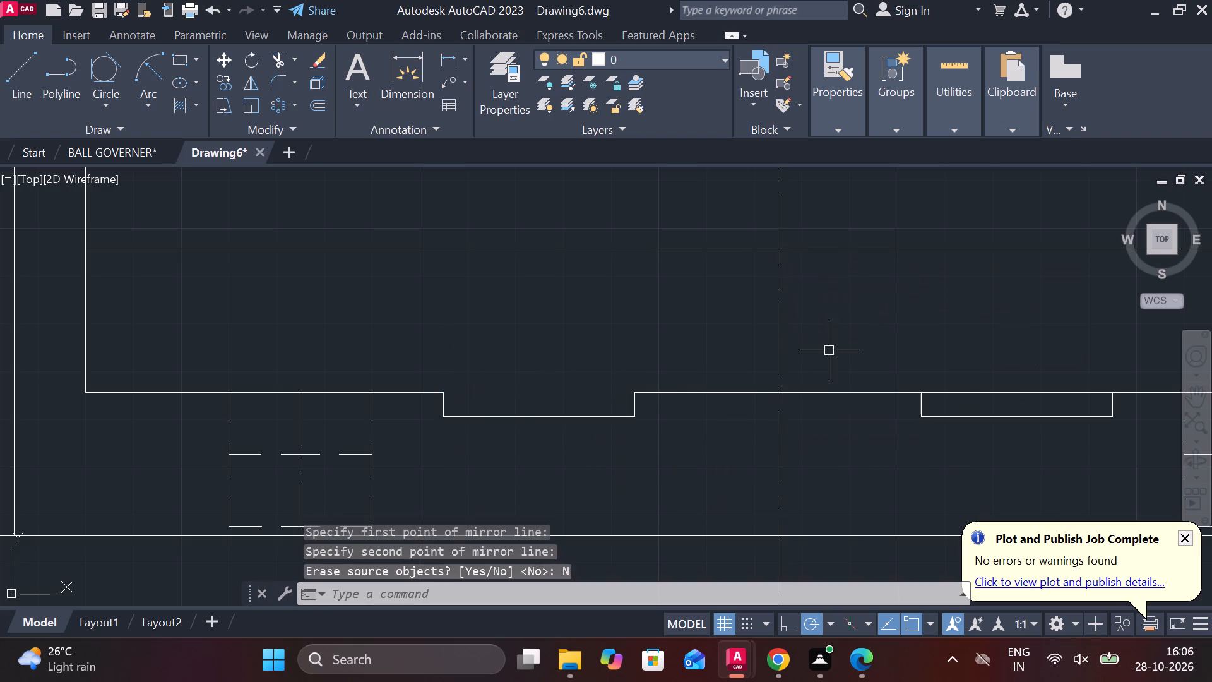
Trim the frame's bottom edge across the opening of the mirrored recess.
{"action": "scroll", "coordinate": [843, 371], "scroll_direction": "down", "scroll_amount": 1}
{"action": "middle_click_drag", "start_coordinate": [783, 368], "coordinate": [546, 357]}
{"action": "type", "text": "TR"}
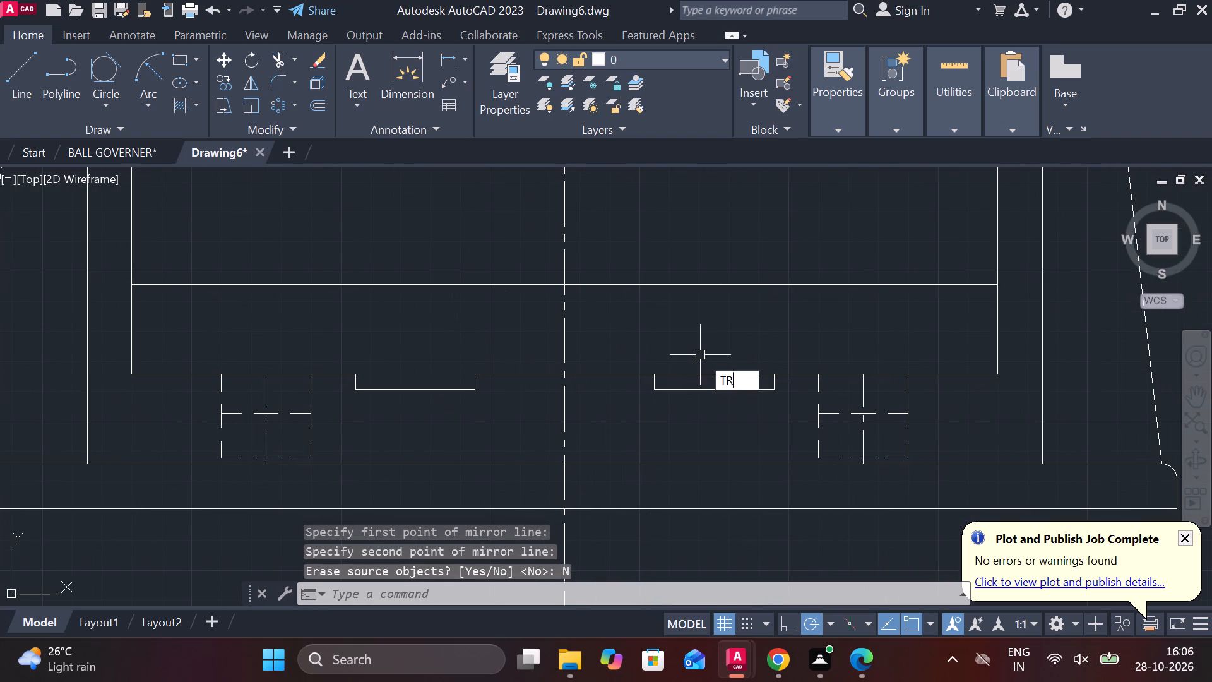
{"action": "key", "text": "space"}
{"action": "left_click", "coordinate": [704, 378]}
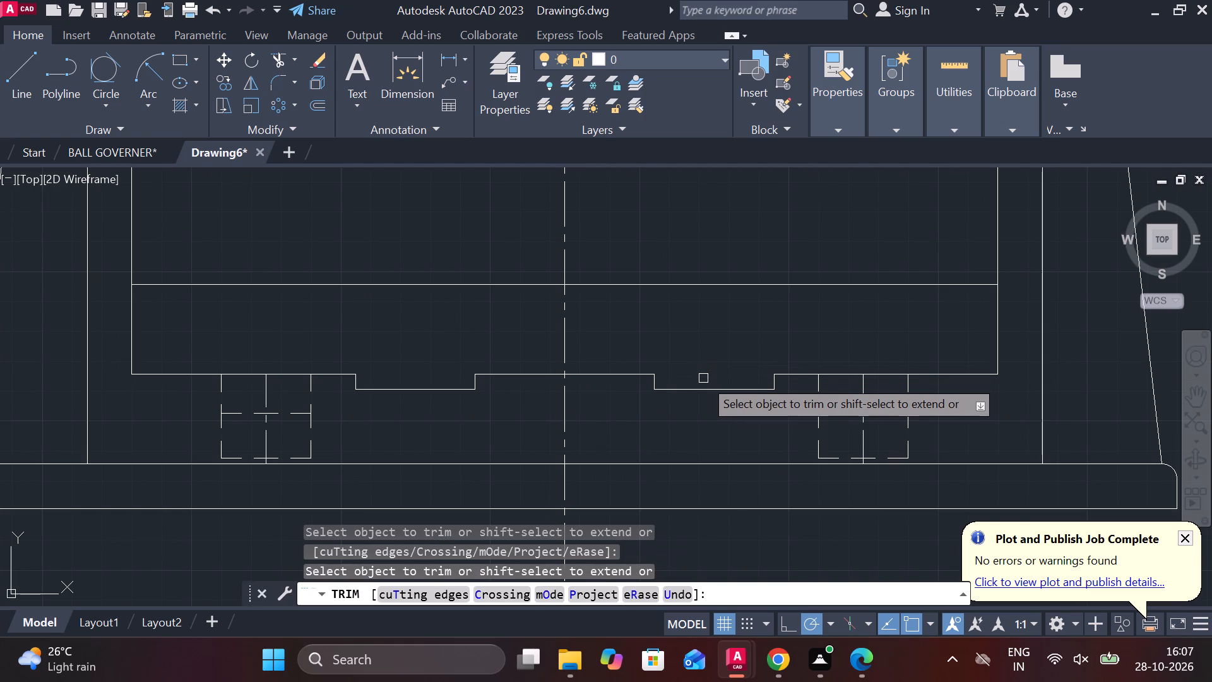
{"action": "scroll", "coordinate": [713, 375], "scroll_direction": "down", "scroll_amount": 1}
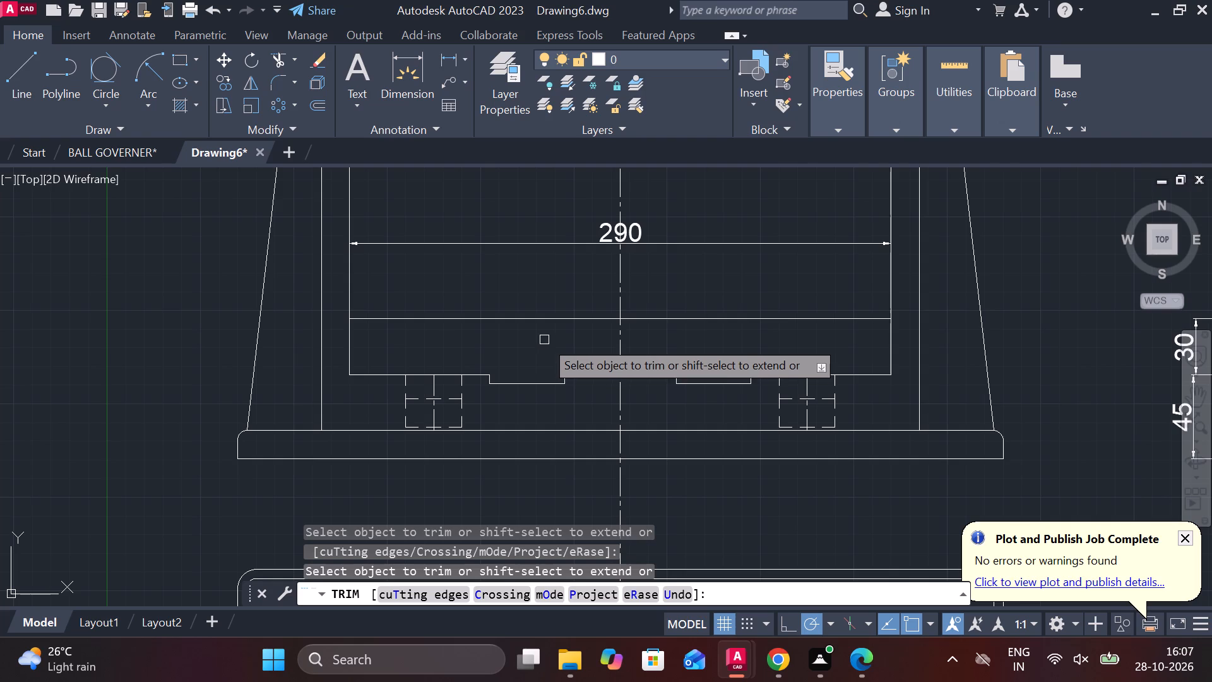
Fillet both lower corners of the left recess in the frame's bottom edge with radius 5.
{"action": "scroll", "coordinate": [544, 340], "scroll_direction": "down", "scroll_amount": 2}
{"action": "scroll", "coordinate": [552, 290], "scroll_direction": "up", "scroll_amount": 2}
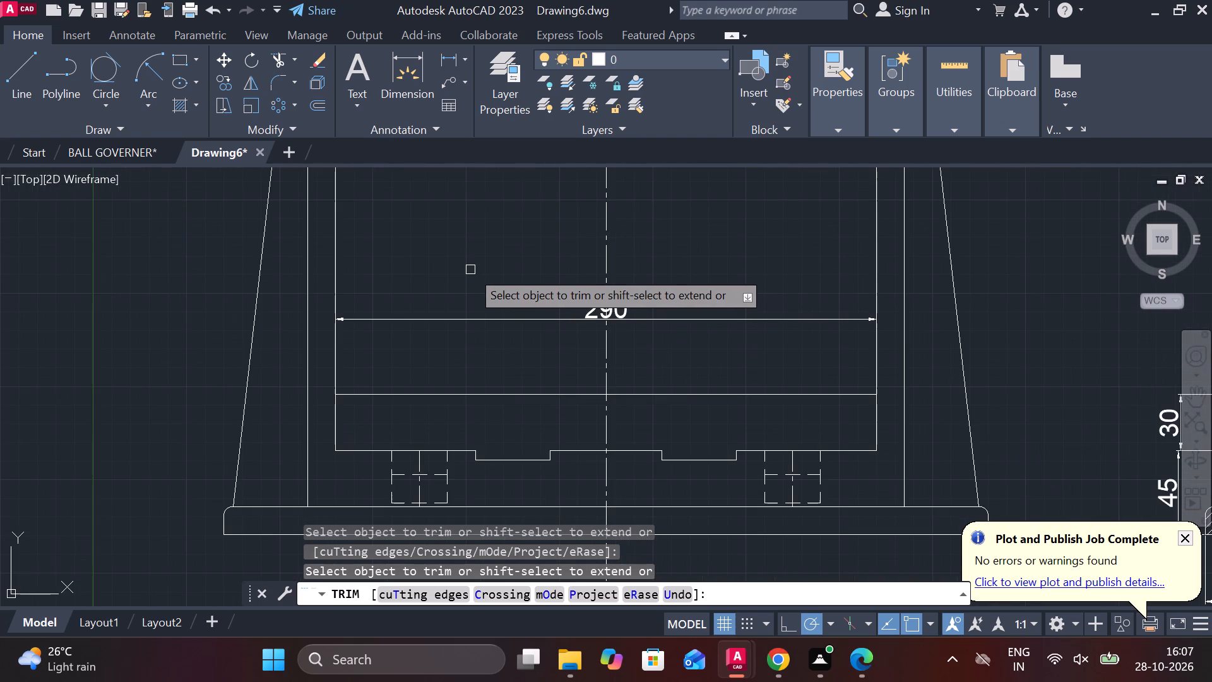
{"action": "scroll", "coordinate": [469, 268], "scroll_direction": "down", "scroll_amount": 2}
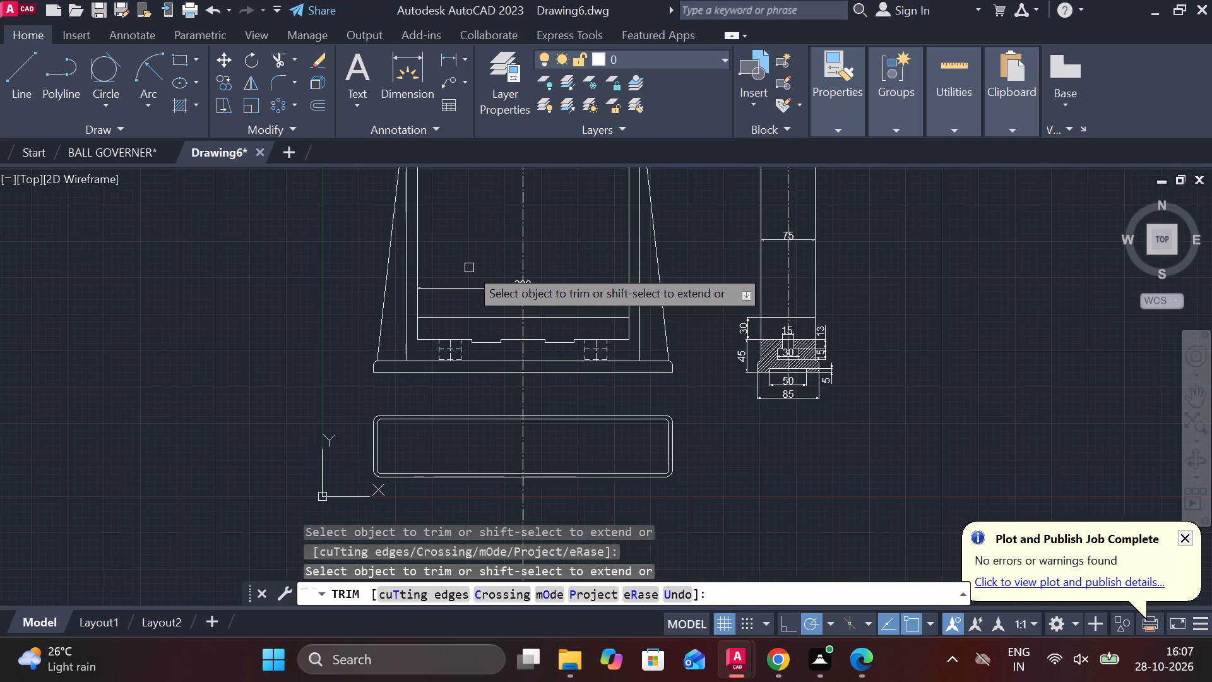
{"action": "scroll", "coordinate": [466, 259], "scroll_direction": "up", "scroll_amount": 2}
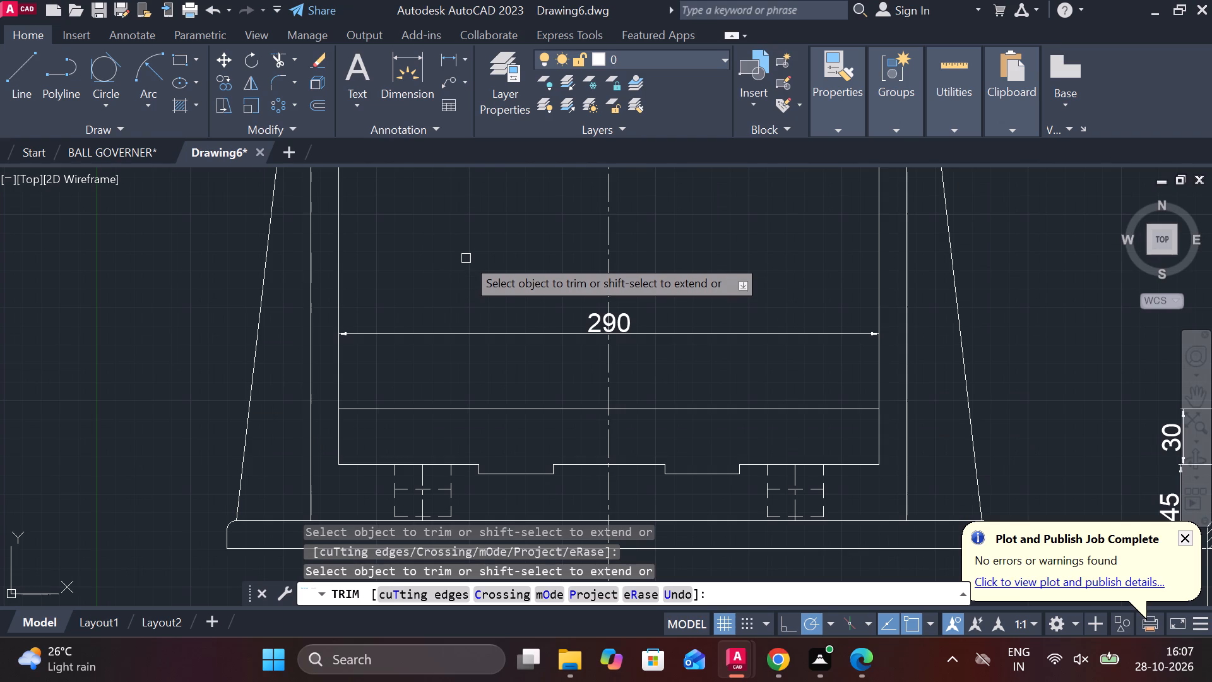
{"action": "scroll", "coordinate": [466, 257], "scroll_direction": "down", "scroll_amount": 2}
{"action": "scroll", "coordinate": [492, 323], "scroll_direction": "up", "scroll_amount": 2}
{"action": "middle_click_drag", "start_coordinate": [482, 325], "coordinate": [445, 306]}
{"action": "scroll", "coordinate": [458, 320], "scroll_direction": "up", "scroll_amount": 3}
{"action": "key", "text": "Escape"}
{"action": "type", "text": "F R"}
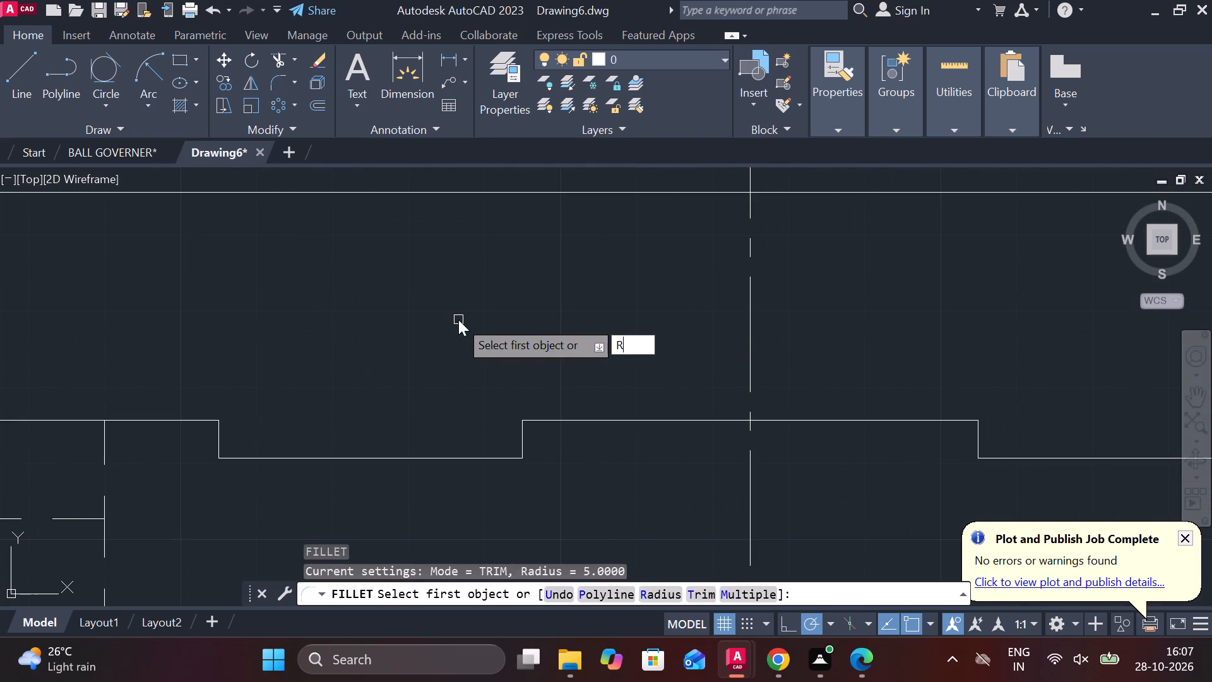
{"action": "key", "text": "space"}
{"action": "key", "text": "space"}
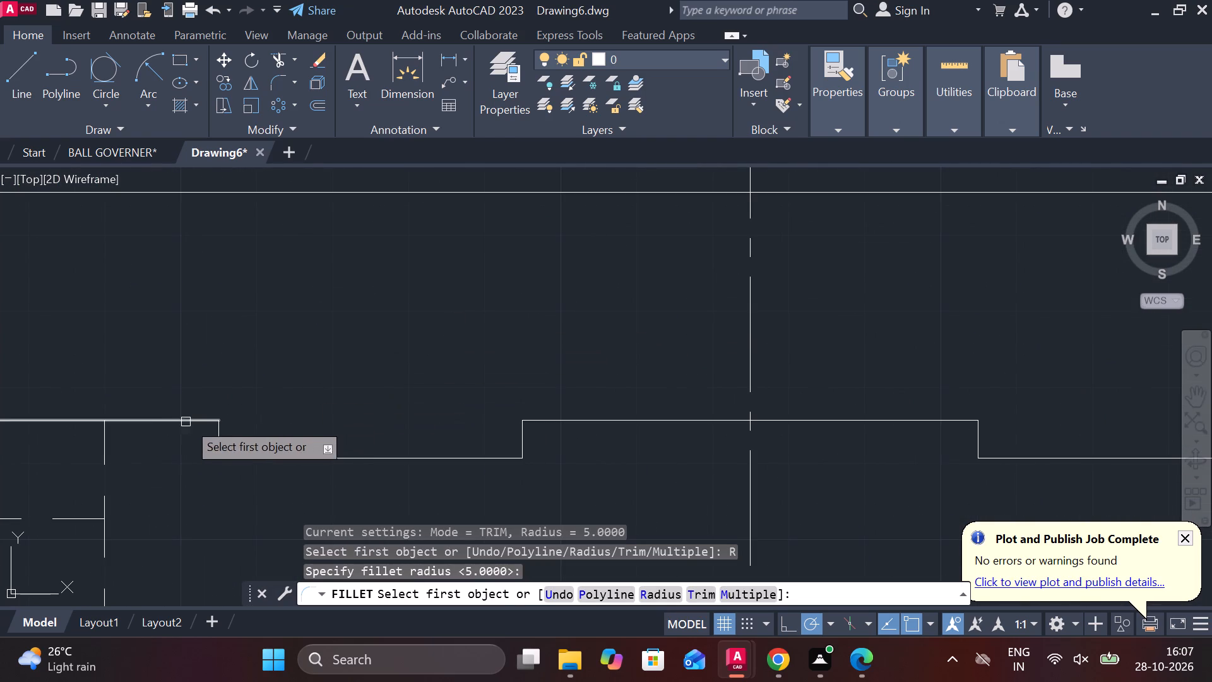
{"action": "left_click", "coordinate": [216, 433]}
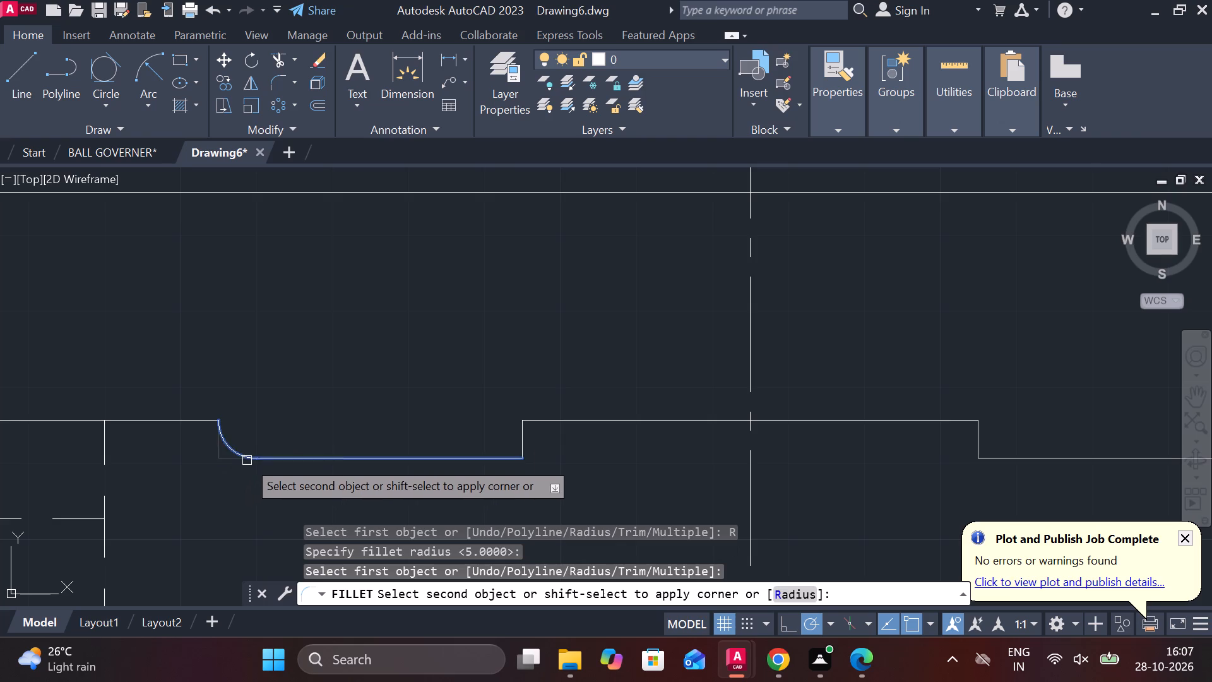
{"action": "left_click", "coordinate": [247, 460]}
{"action": "key", "text": "space"}
{"action": "left_click", "coordinate": [517, 440]}
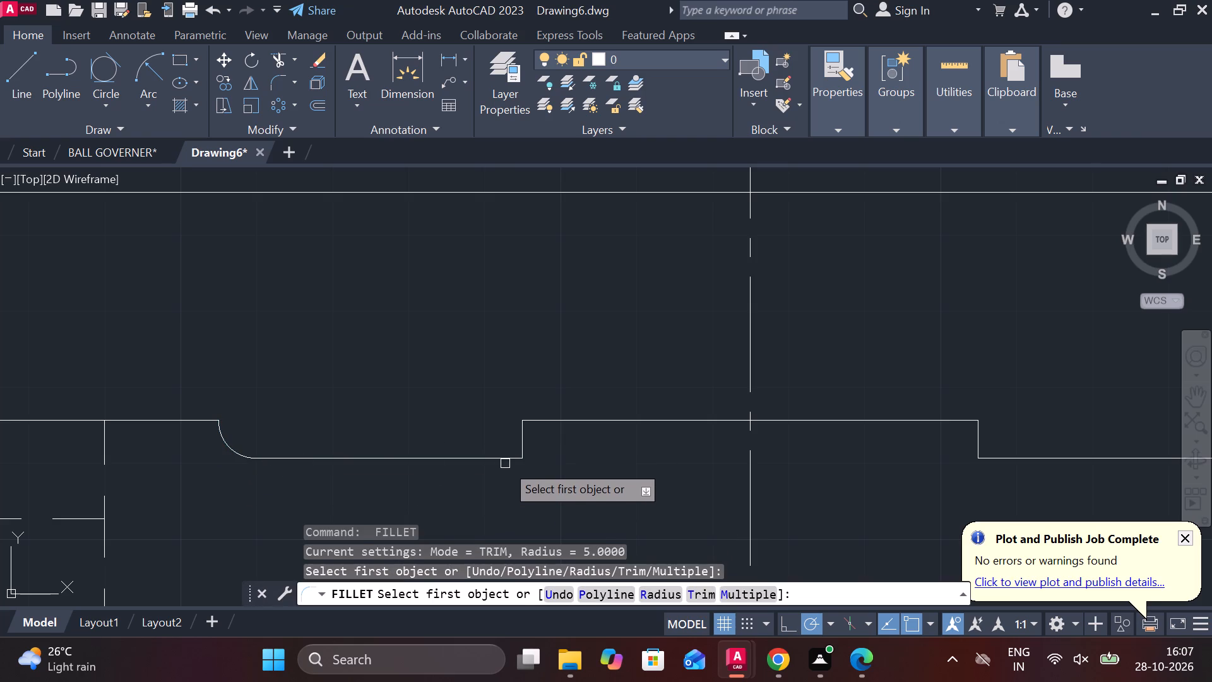
{"action": "left_click", "coordinate": [520, 463]}
{"action": "left_click", "coordinate": [522, 444]}
{"action": "scroll", "coordinate": [533, 422], "scroll_direction": "down", "scroll_amount": 2}
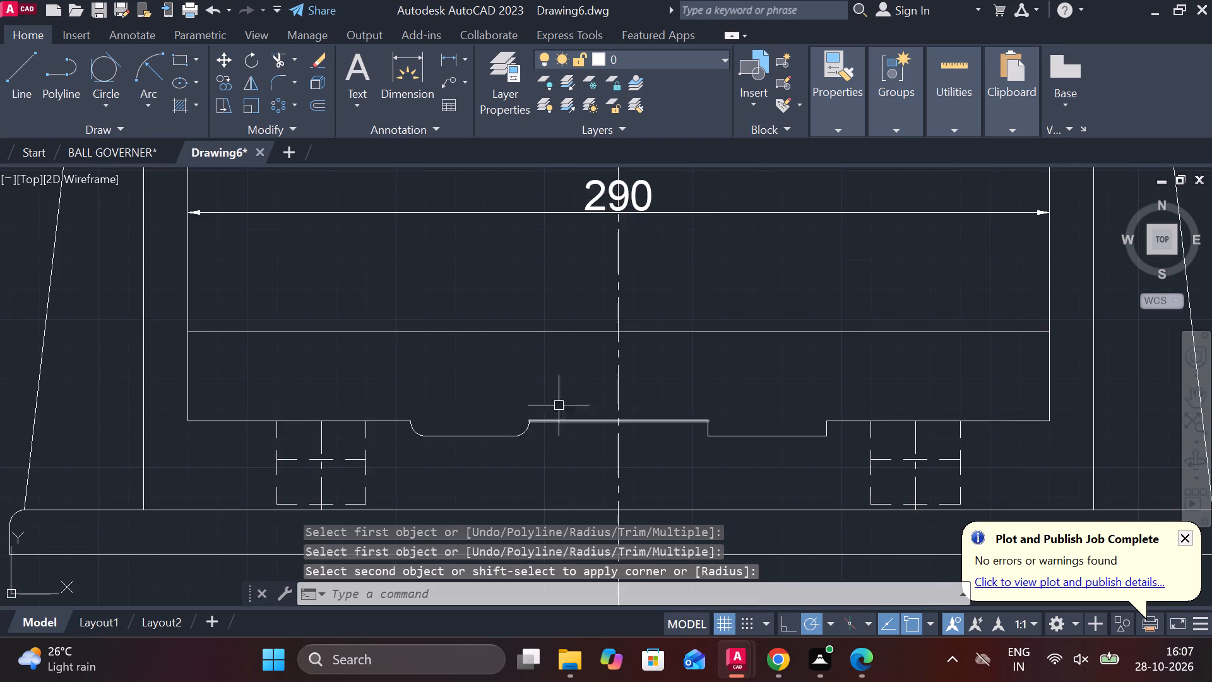
Fillet both lower corners of the mirrored right recess with radius 5.
{"action": "scroll", "coordinate": [695, 414], "scroll_direction": "up", "scroll_amount": 2}
{"action": "key", "text": "space"}
{"action": "left_click", "coordinate": [723, 458]}
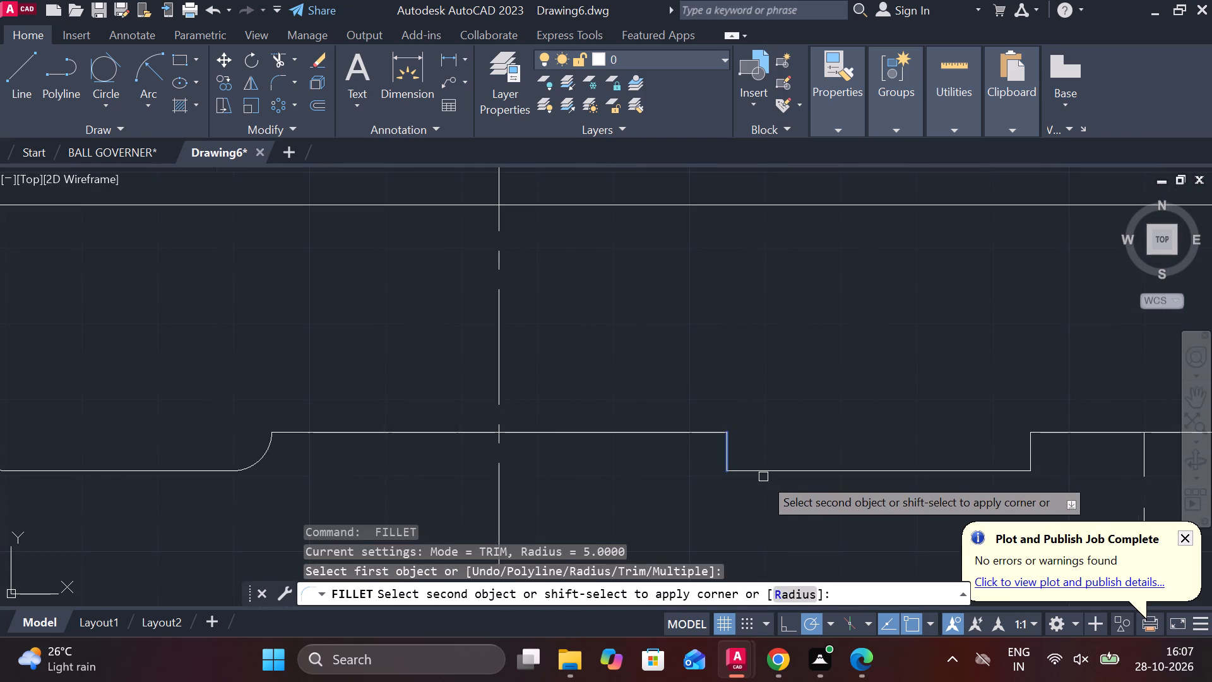
{"action": "left_click", "coordinate": [763, 477]}
{"action": "left_click", "coordinate": [761, 470]}
{"action": "scroll", "coordinate": [765, 449], "scroll_direction": "down", "scroll_amount": 1}
{"action": "scroll", "coordinate": [768, 445], "scroll_direction": "up", "scroll_amount": 2}
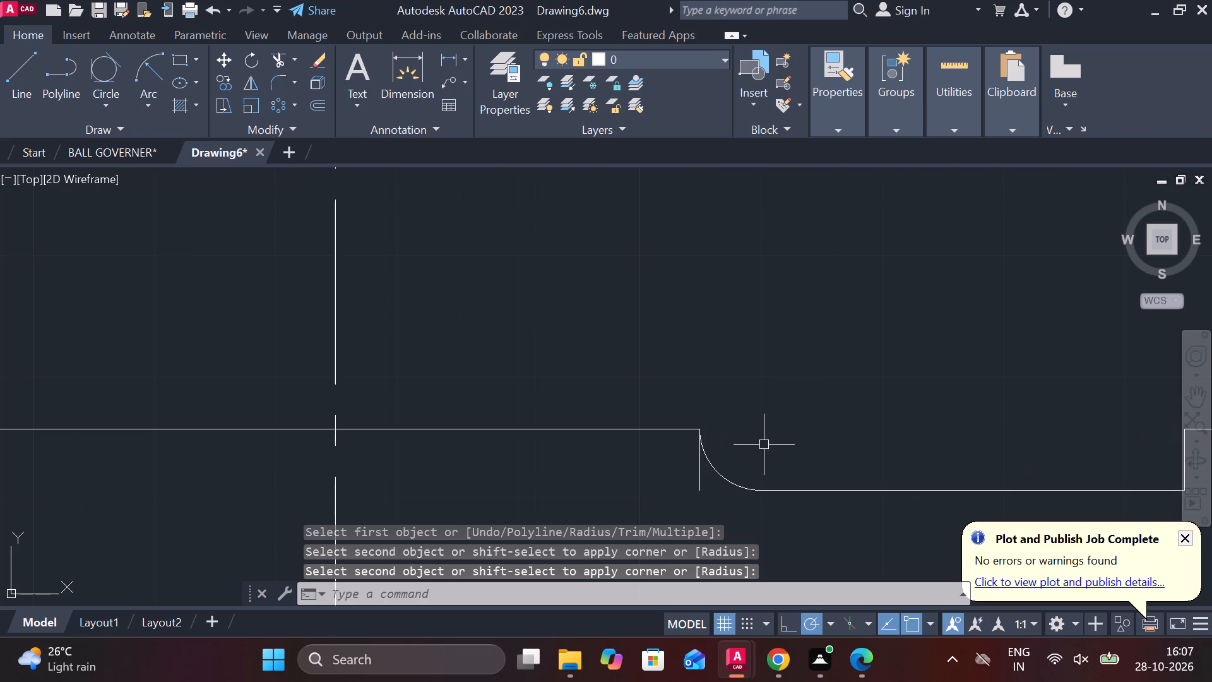
{"action": "middle_click_drag", "start_coordinate": [780, 443], "coordinate": [495, 390]}
{"action": "key", "text": "space"}
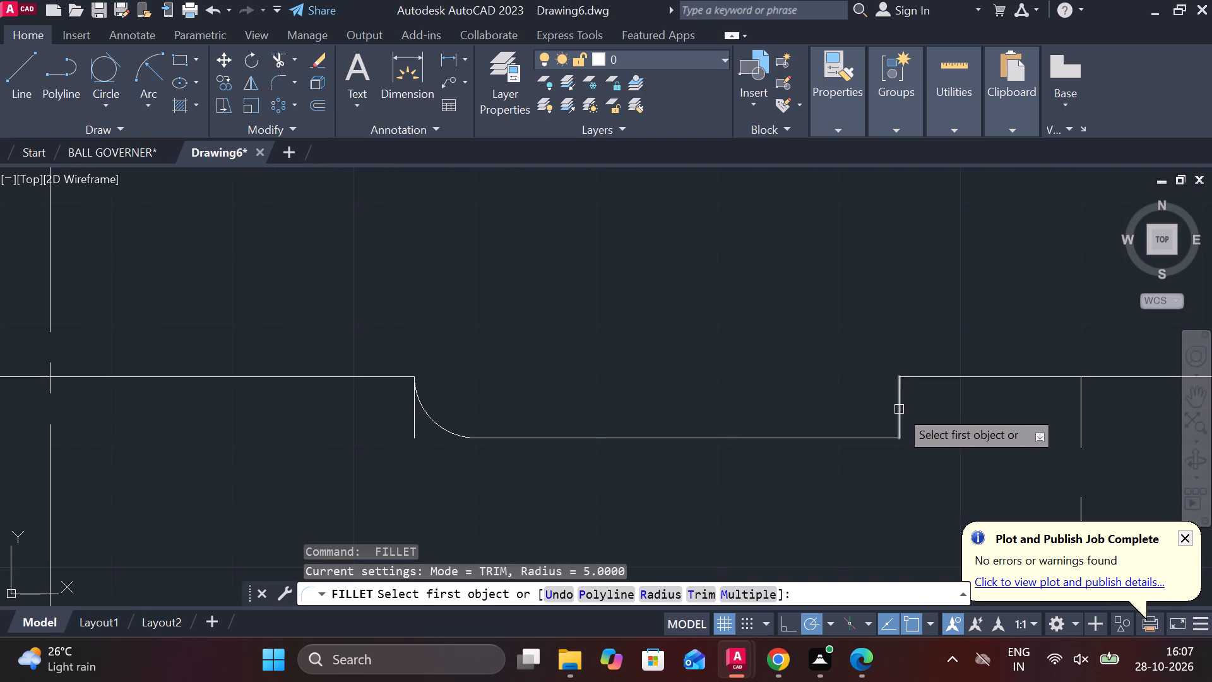
{"action": "left_click", "coordinate": [899, 408]}
{"action": "left_click", "coordinate": [858, 439]}
{"action": "key", "text": "Escape"}
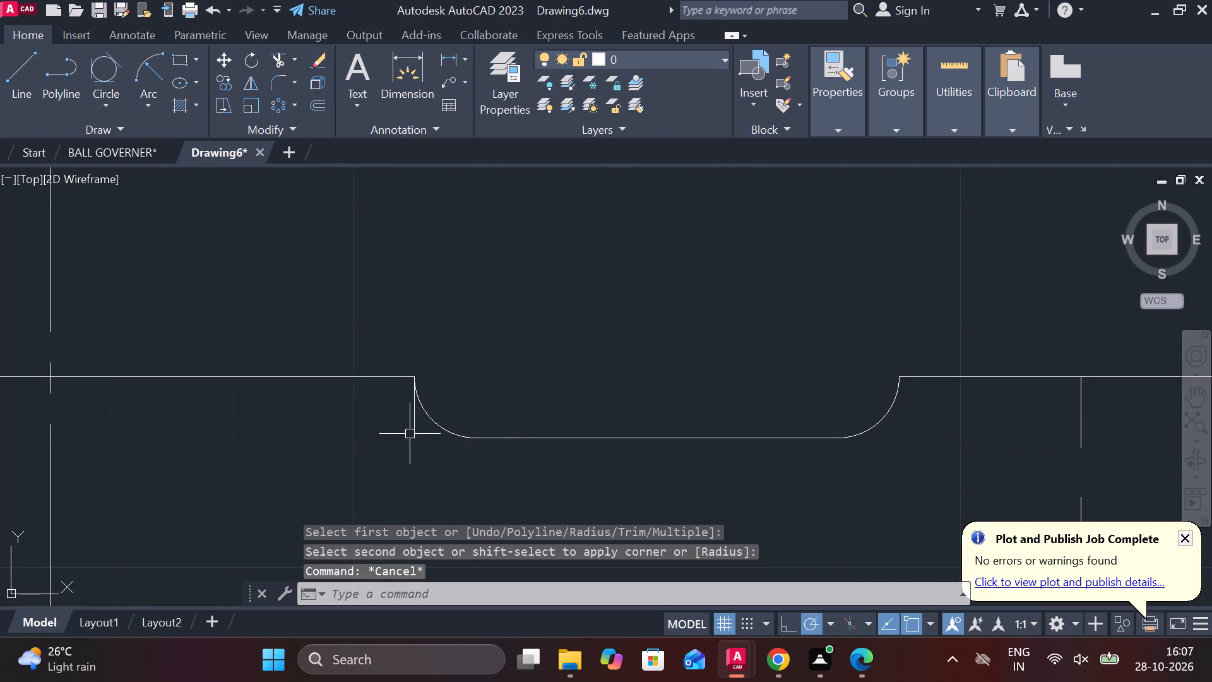
Erase the leftover vertical side line beside the right recess's inner fillet.
{"action": "left_click", "coordinate": [413, 430]}
{"action": "type", "text": "E"}
{"action": "key", "text": "space"}
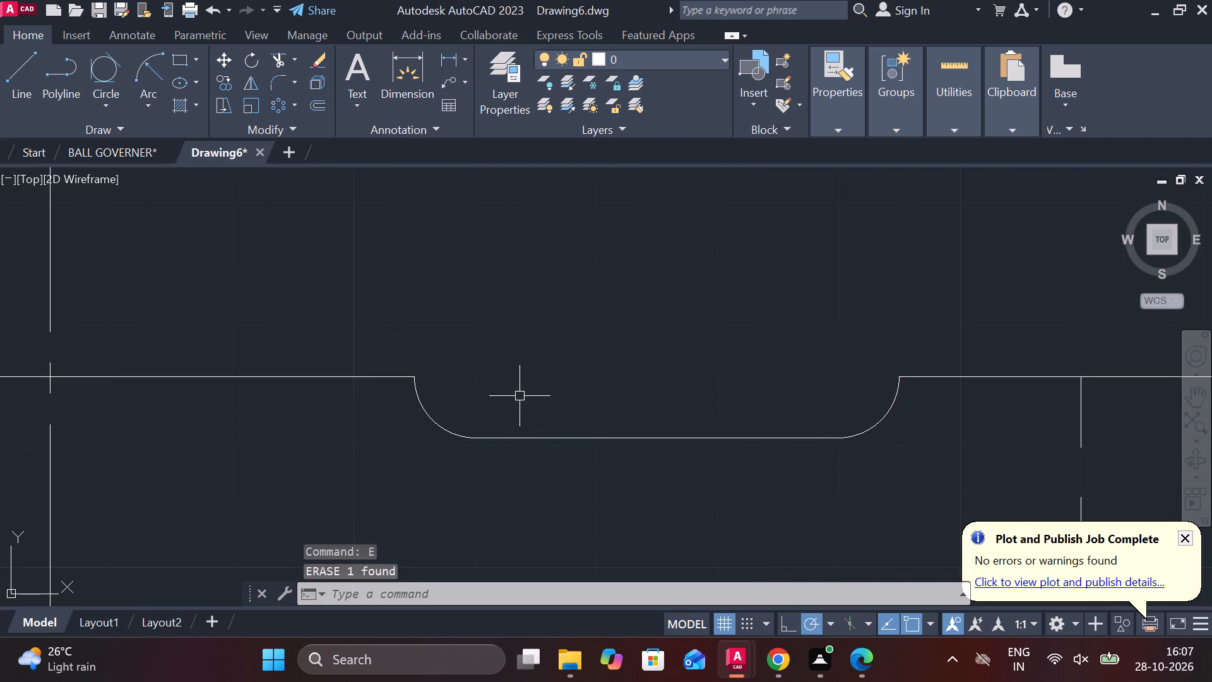
{"action": "scroll", "coordinate": [576, 470], "scroll_direction": "down", "scroll_amount": 2}
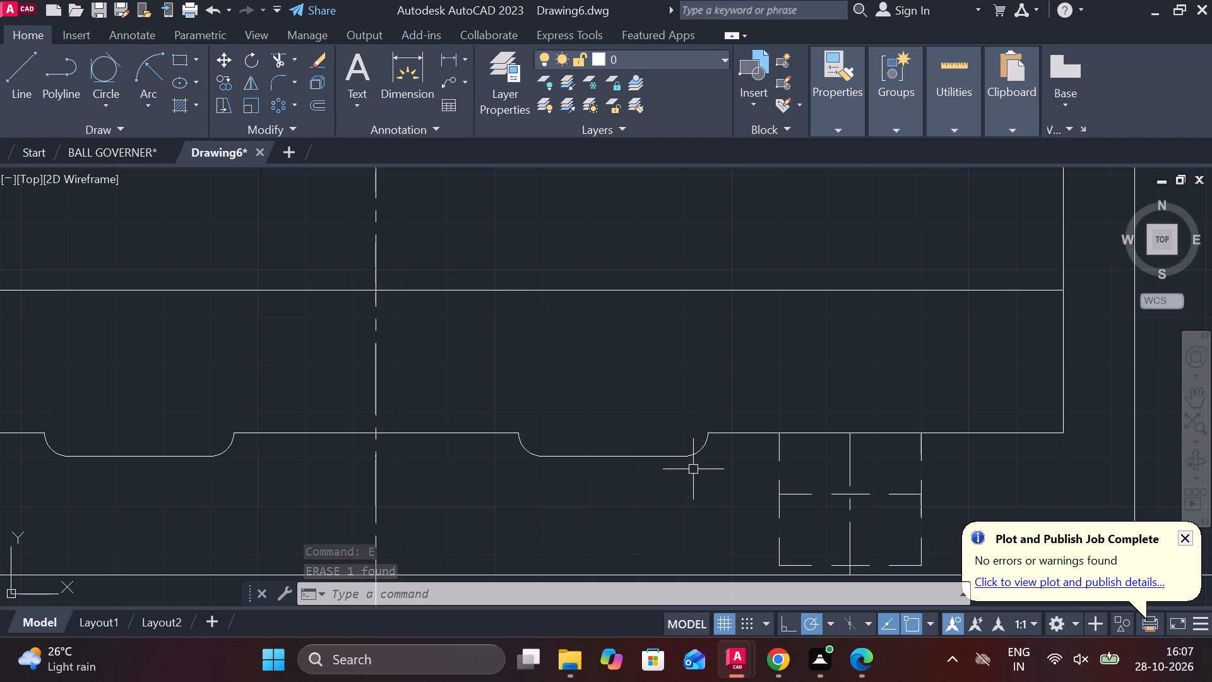
{"action": "scroll", "coordinate": [737, 469], "scroll_direction": "down", "scroll_amount": 1}
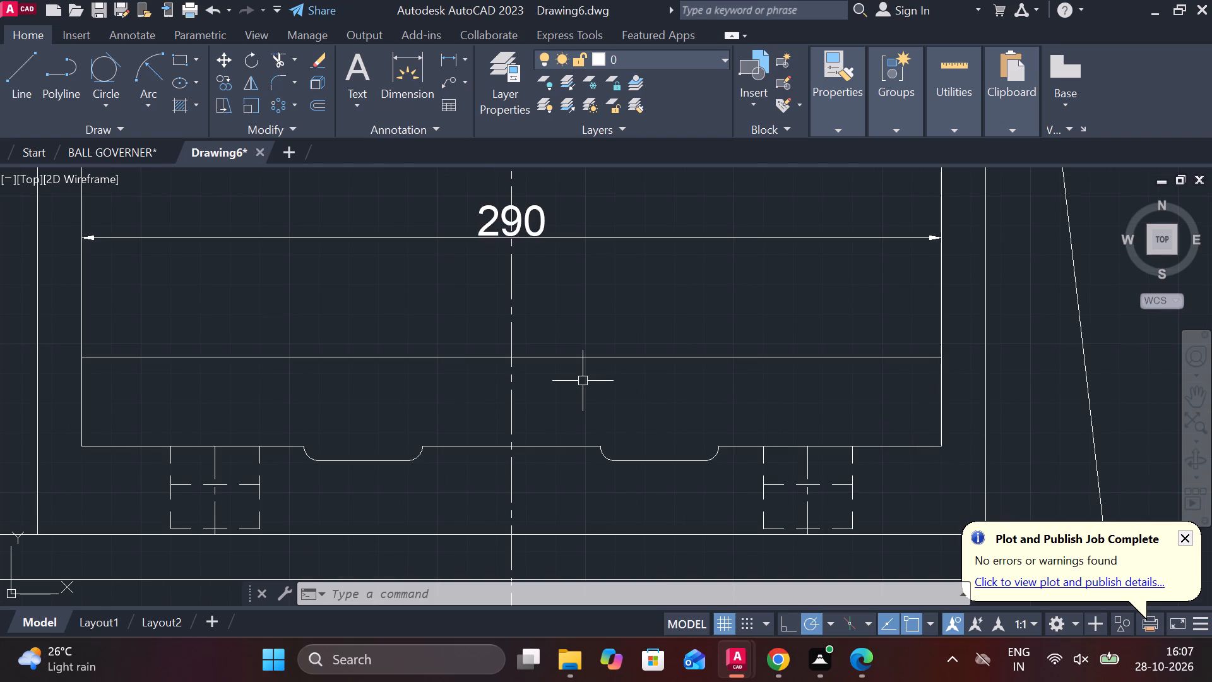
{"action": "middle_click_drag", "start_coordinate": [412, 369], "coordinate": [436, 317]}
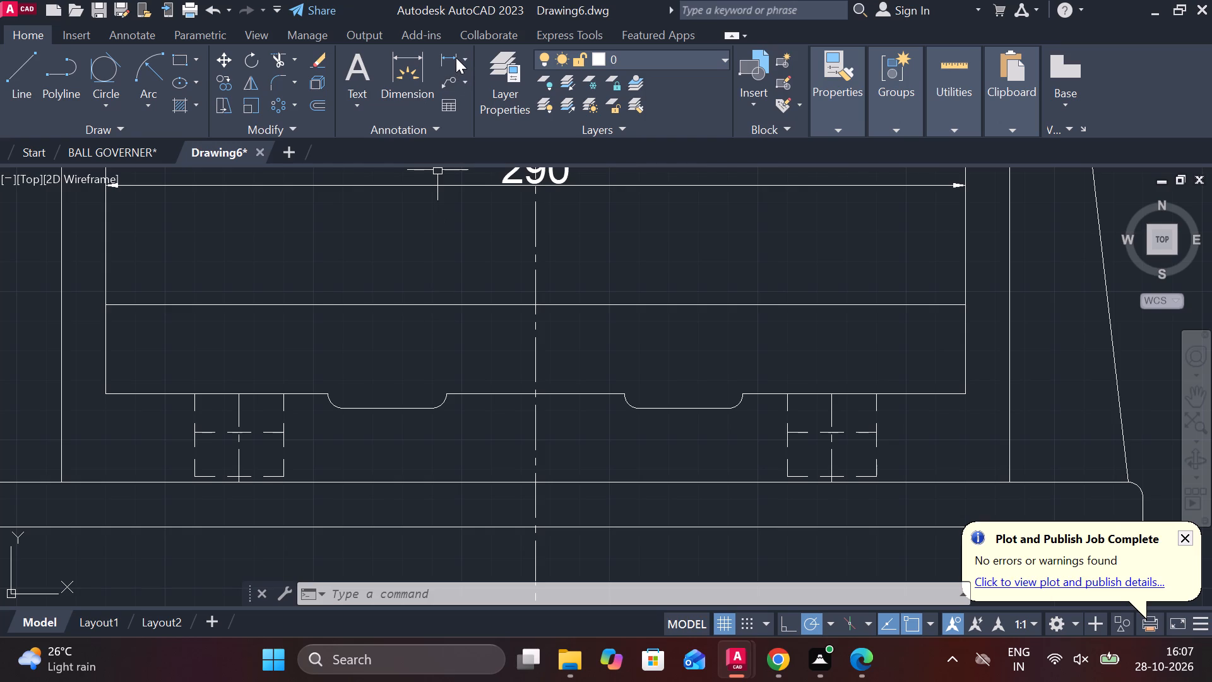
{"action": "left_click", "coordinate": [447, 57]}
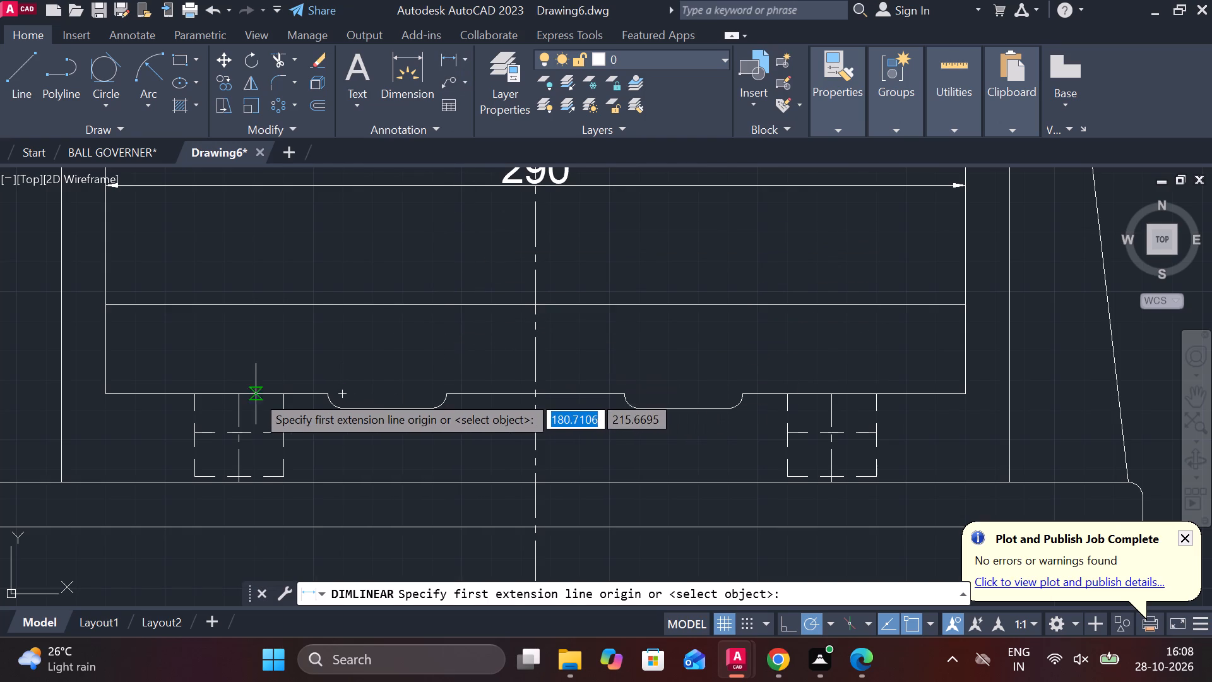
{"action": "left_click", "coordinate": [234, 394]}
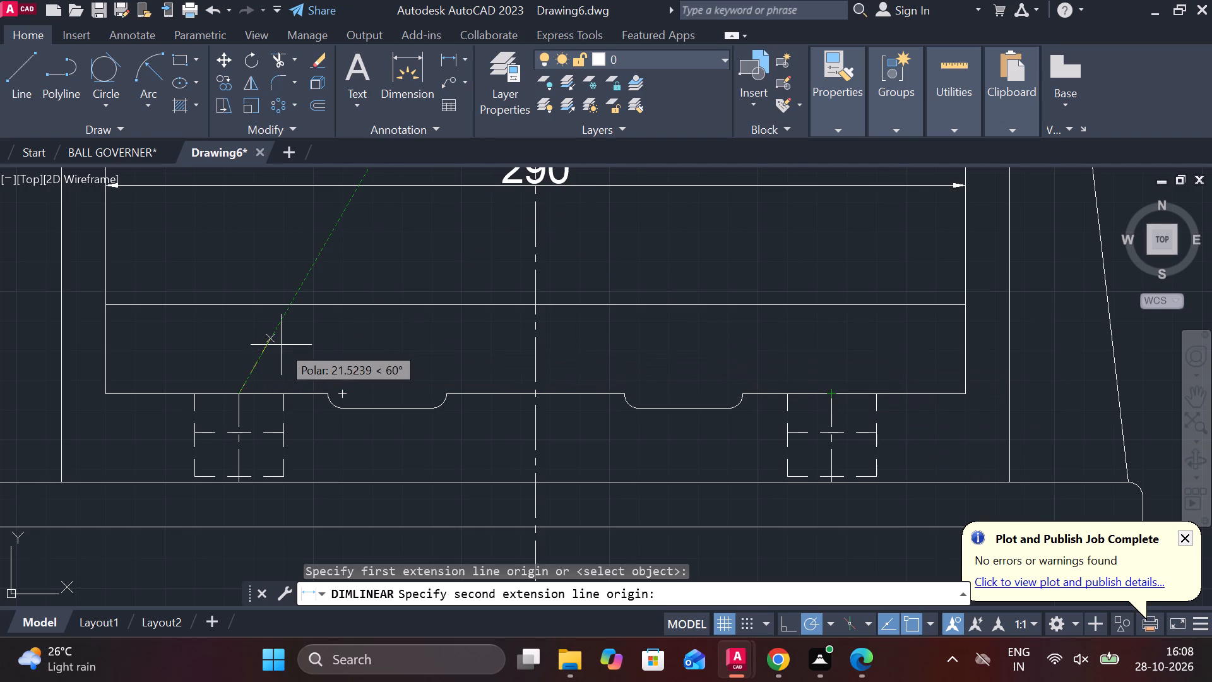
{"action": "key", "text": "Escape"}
Draw a 30-long vertical line on the main centreline from the inner horizontal line to the frame's bottom edge.
{"action": "key", "text": "l"}
{"action": "key", "text": "Return"}
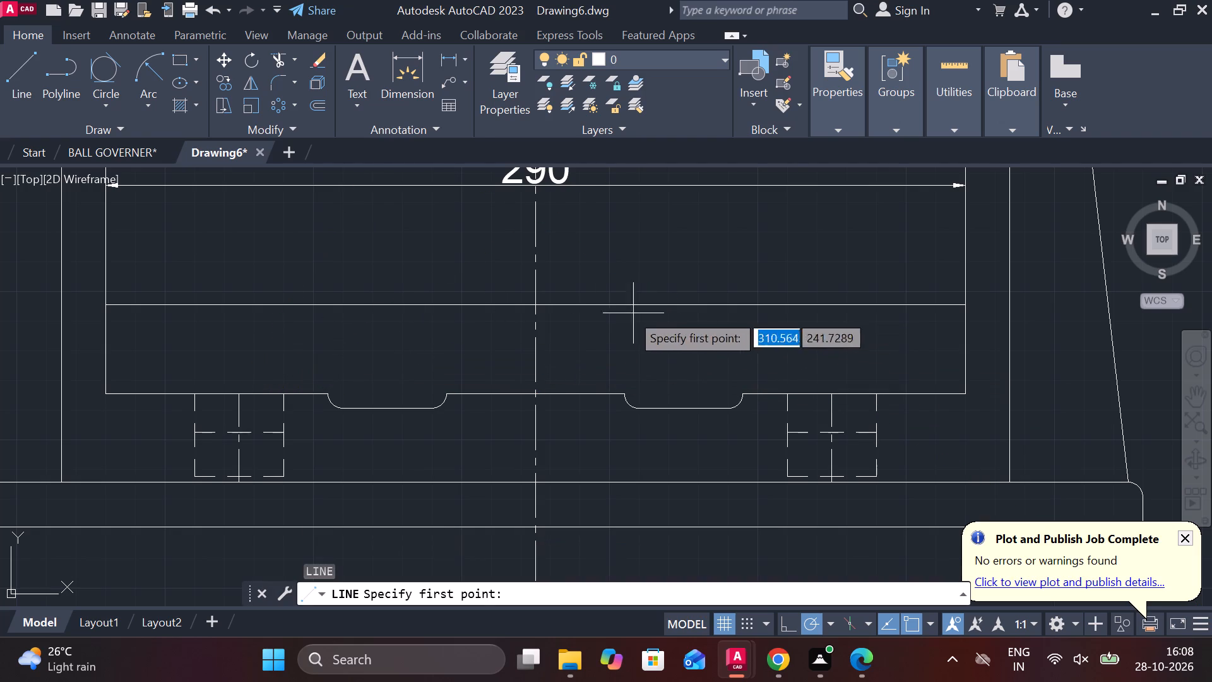
{"action": "left_click", "coordinate": [532, 305]}
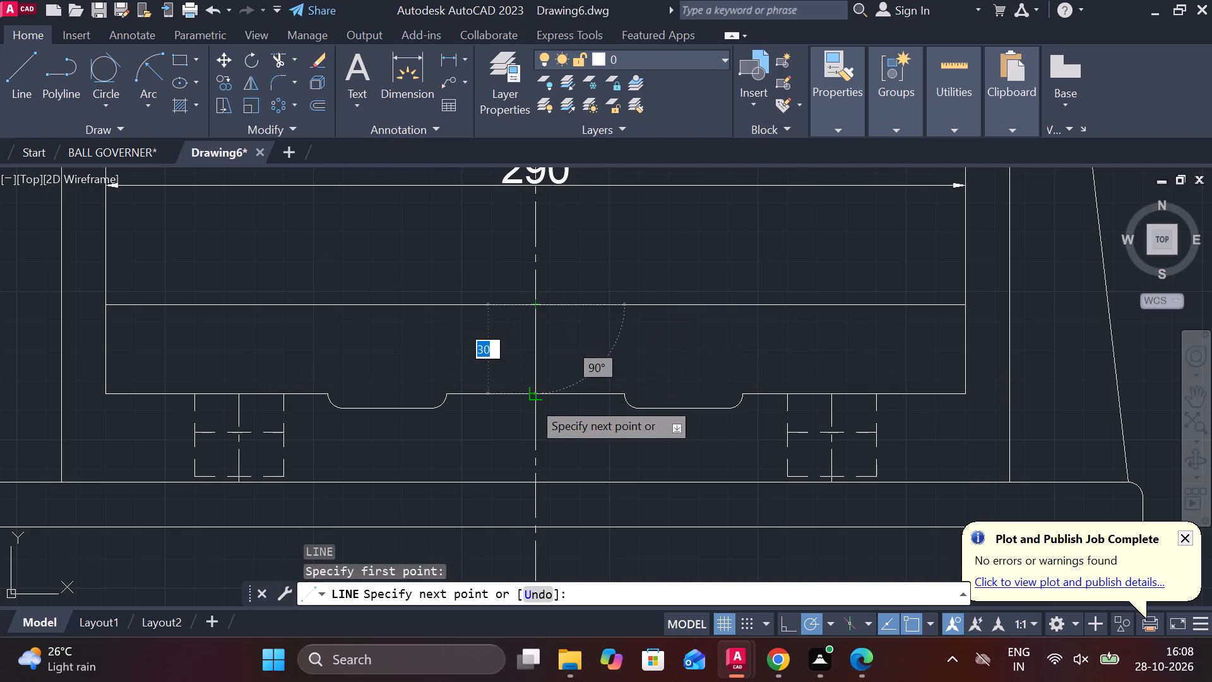
{"action": "left_click", "coordinate": [532, 400]}
{"action": "key", "text": "Escape"}
Offset the short vertical line on the centreline by 135 to both sides.
{"action": "left_click", "coordinate": [538, 326]}
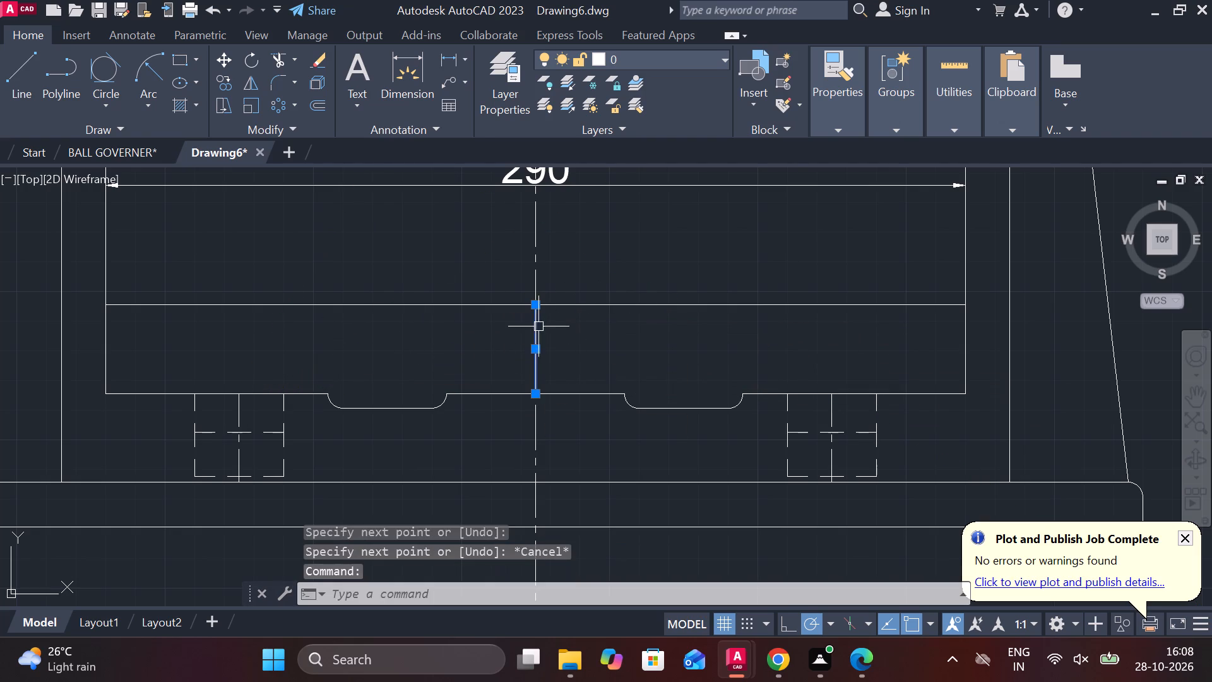
{"action": "key", "text": "o"}
{"action": "key", "text": "Return"}
{"action": "key", "text": "Return"}
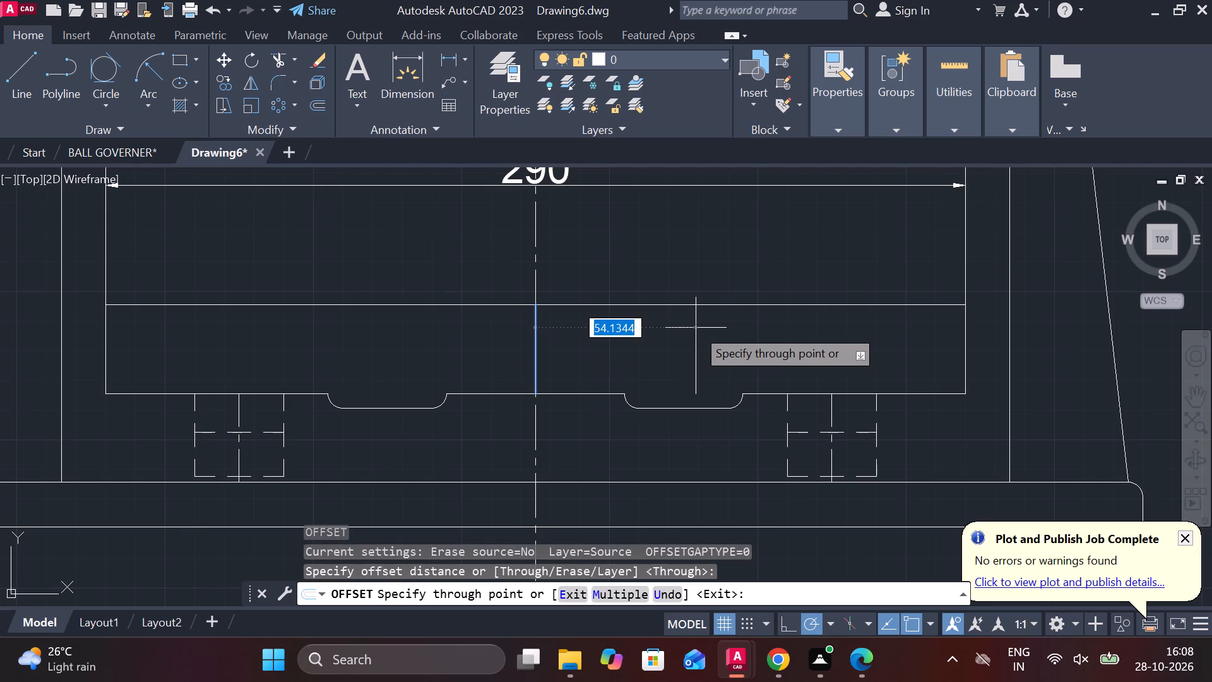
{"action": "key", "text": "1"}
{"action": "type", "text": "35"}
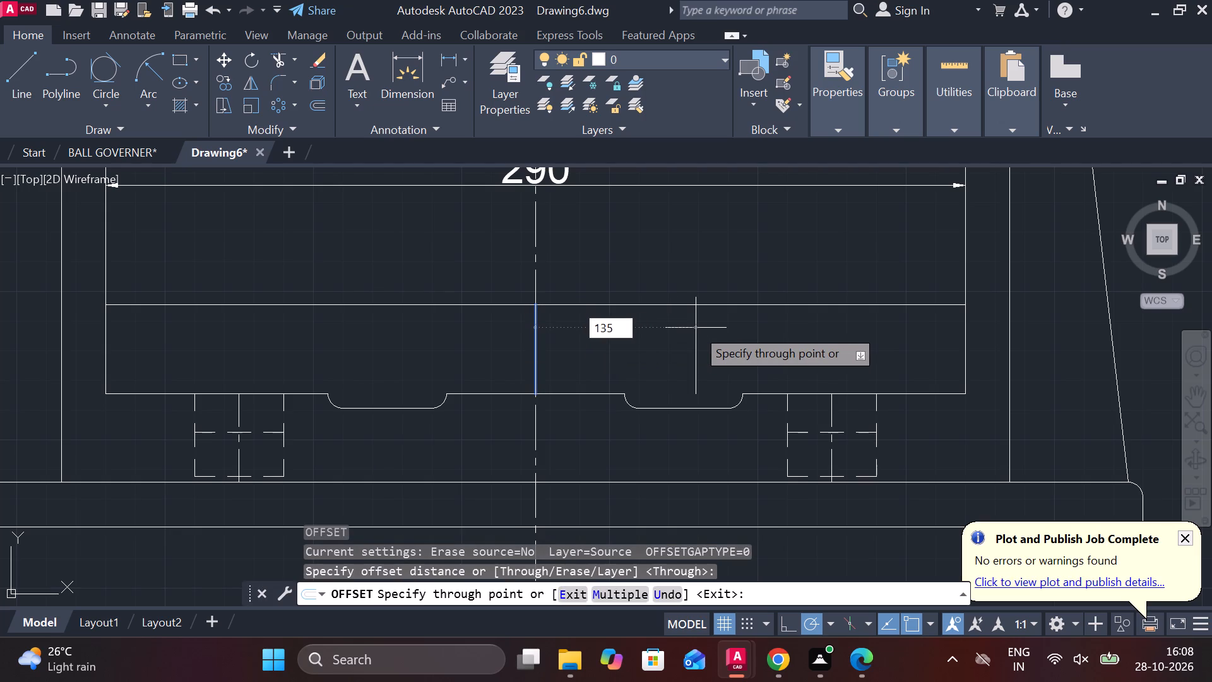
{"action": "key", "text": "Return"}
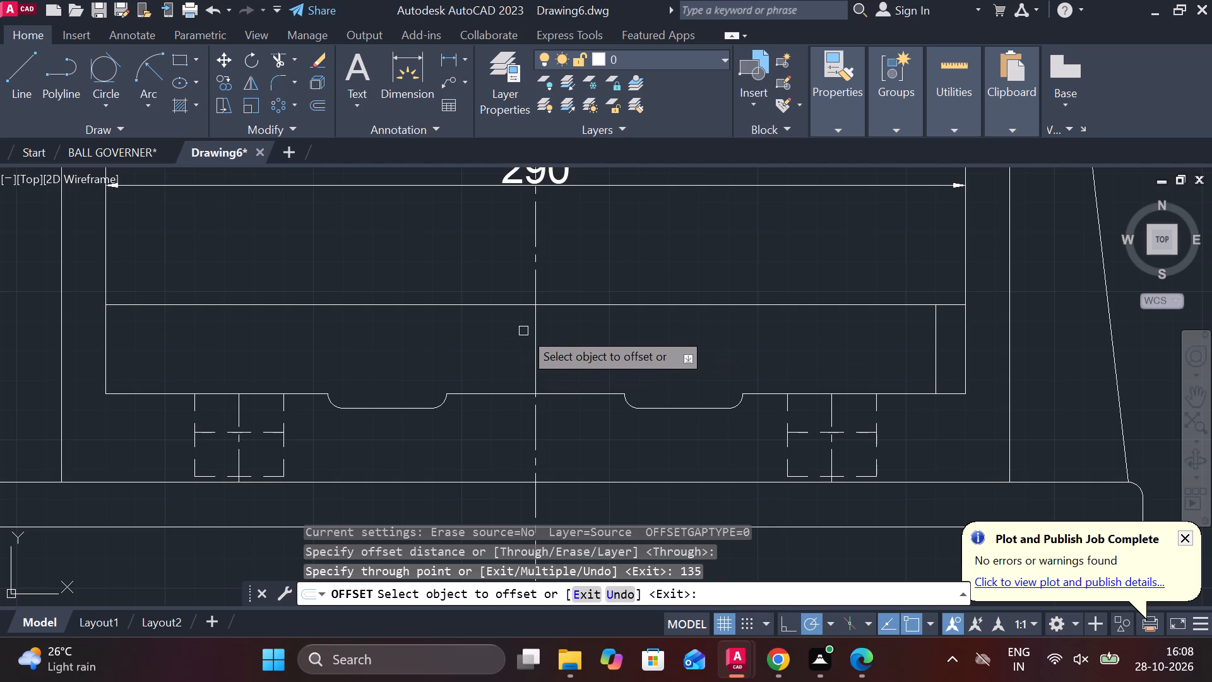
{"action": "left_click", "coordinate": [531, 325]}
{"action": "type", "text": "135"}
{"action": "key", "text": "Return"}
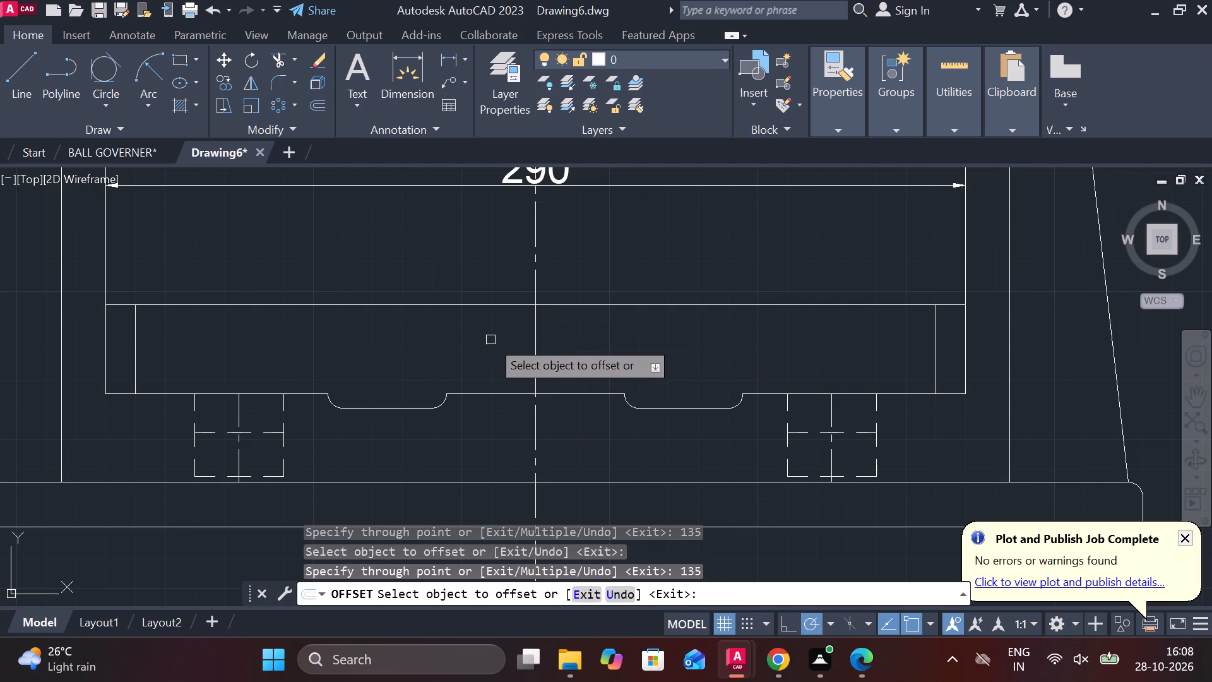
{"action": "key", "text": "Escape"}
Erase the short vertical source line on the main centreline.
{"action": "left_click", "coordinate": [526, 337]}
{"action": "key", "text": "Escape"}
{"action": "left_click", "coordinate": [534, 334]}
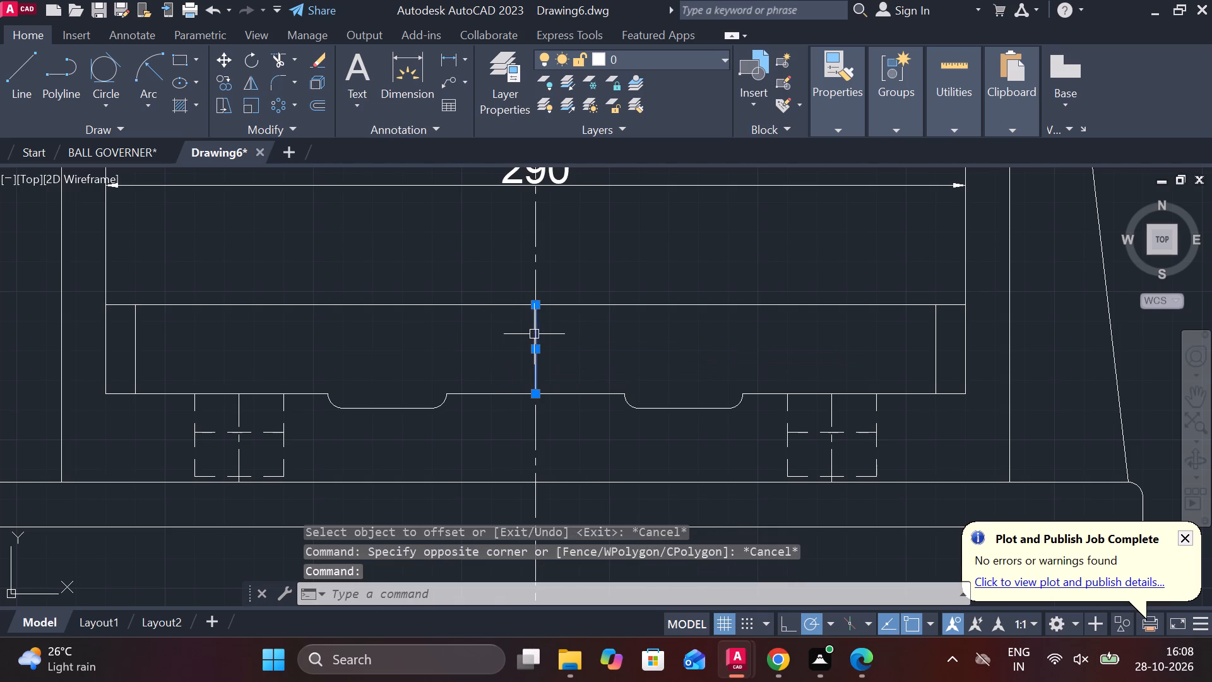
{"action": "type", "text": "E"}
{"action": "key", "text": "space"}
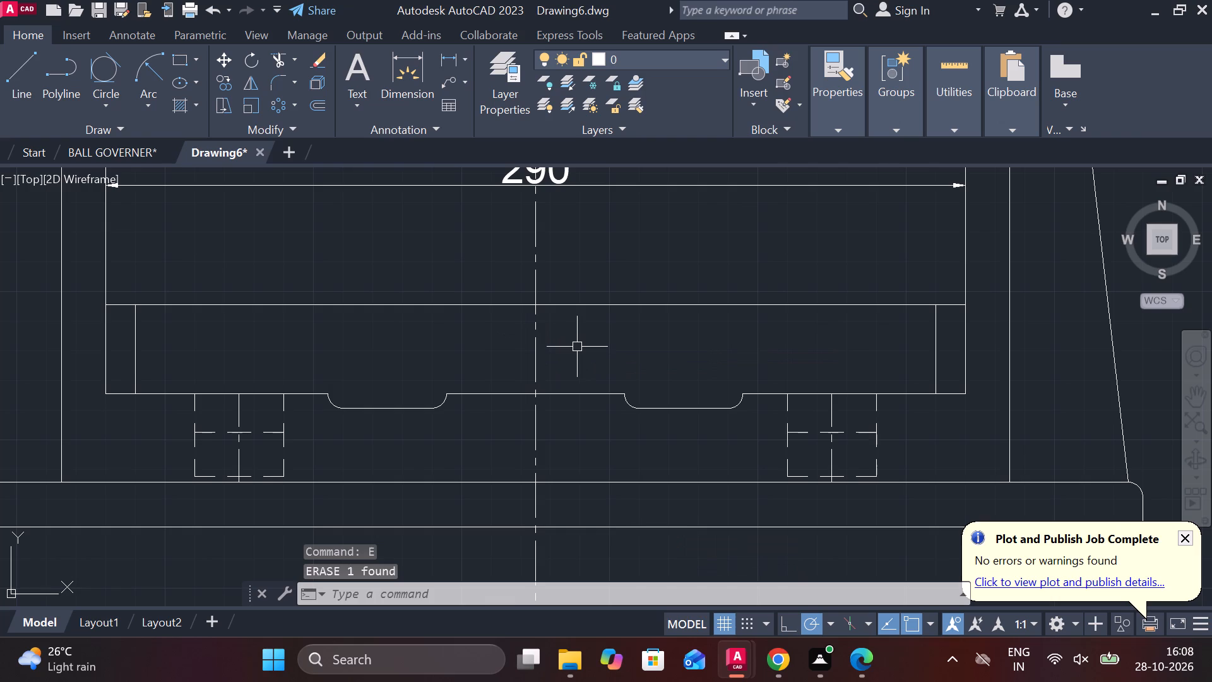
Trim the inner horizontal line between the two offset verticals, keeping only its short end pieces at the frame's sides.
{"action": "scroll", "coordinate": [260, 253], "scroll_direction": "down", "scroll_amount": 1}
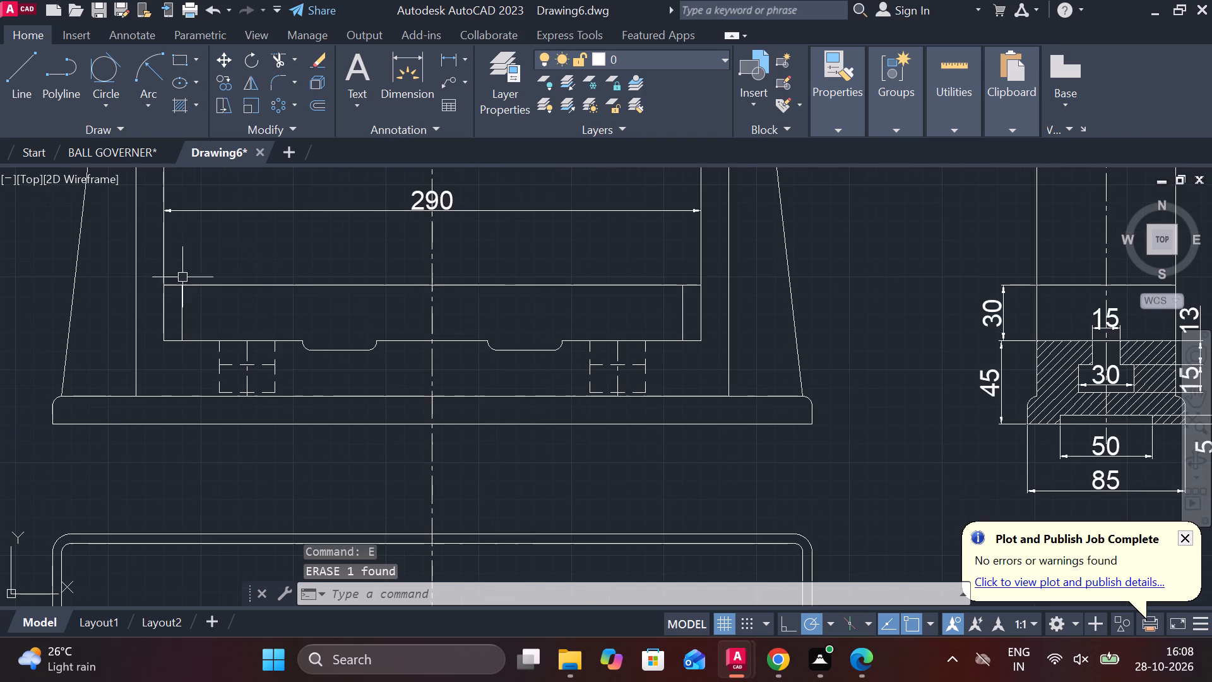
{"action": "scroll", "coordinate": [175, 285], "scroll_direction": "up", "scroll_amount": 2}
{"action": "middle_click_drag", "start_coordinate": [247, 377], "coordinate": [261, 350]}
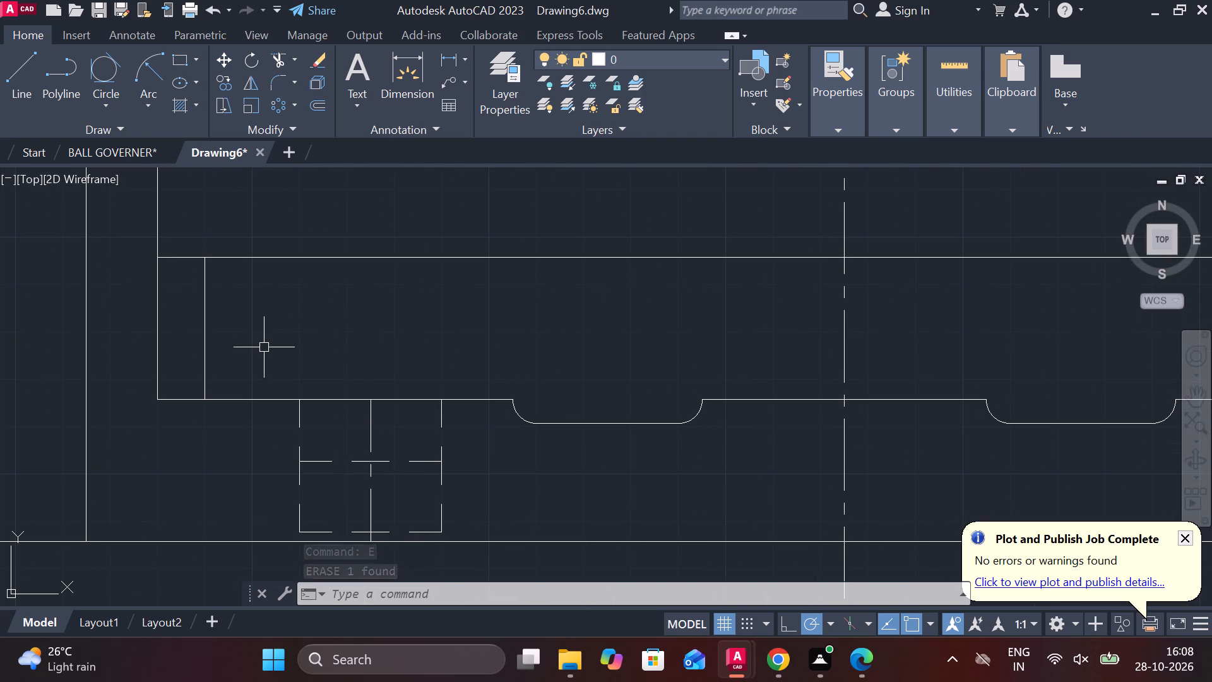
{"action": "type", "text": "TR"}
{"action": "key", "text": "space"}
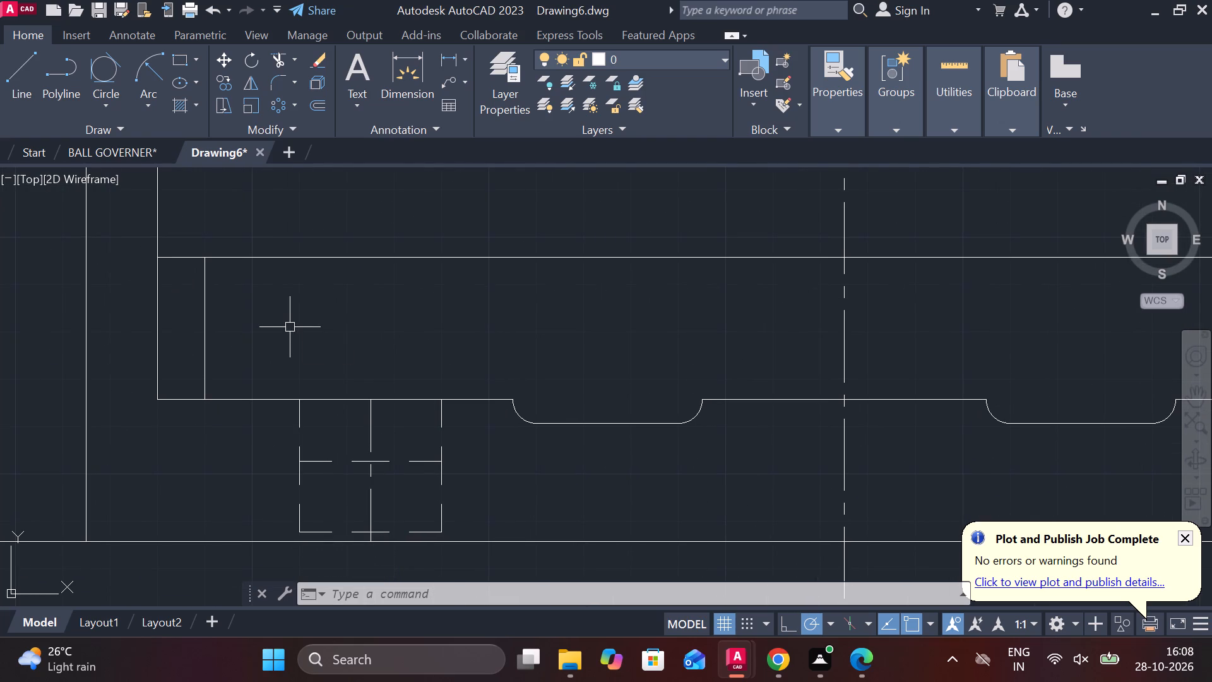
{"action": "left_click", "coordinate": [238, 256]}
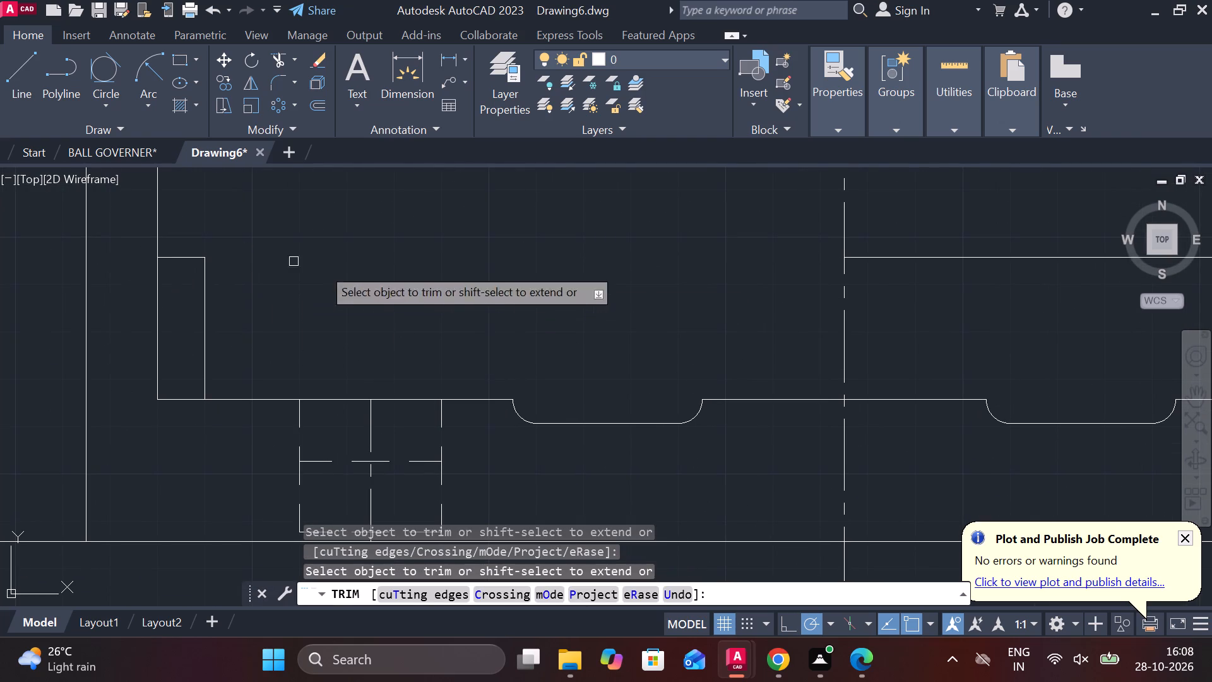
{"action": "scroll", "coordinate": [911, 303], "scroll_direction": "down", "scroll_amount": 2}
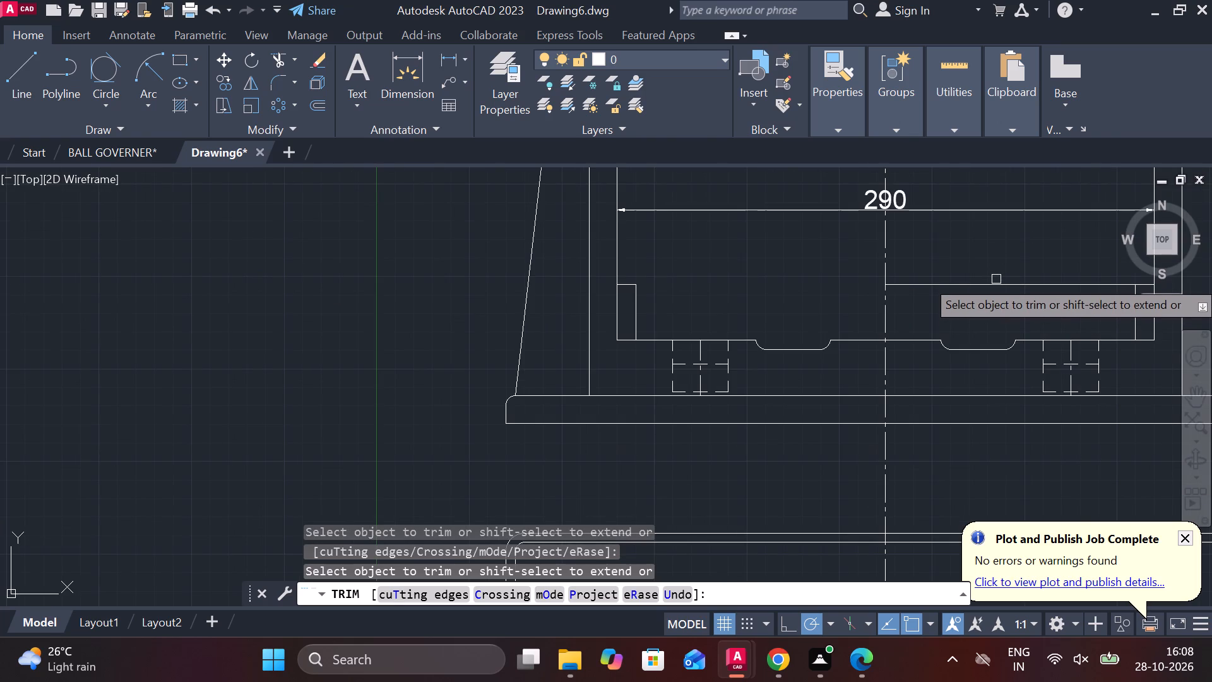
{"action": "left_click", "coordinate": [1001, 282]}
{"action": "scroll", "coordinate": [652, 322], "scroll_direction": "up", "scroll_amount": 2}
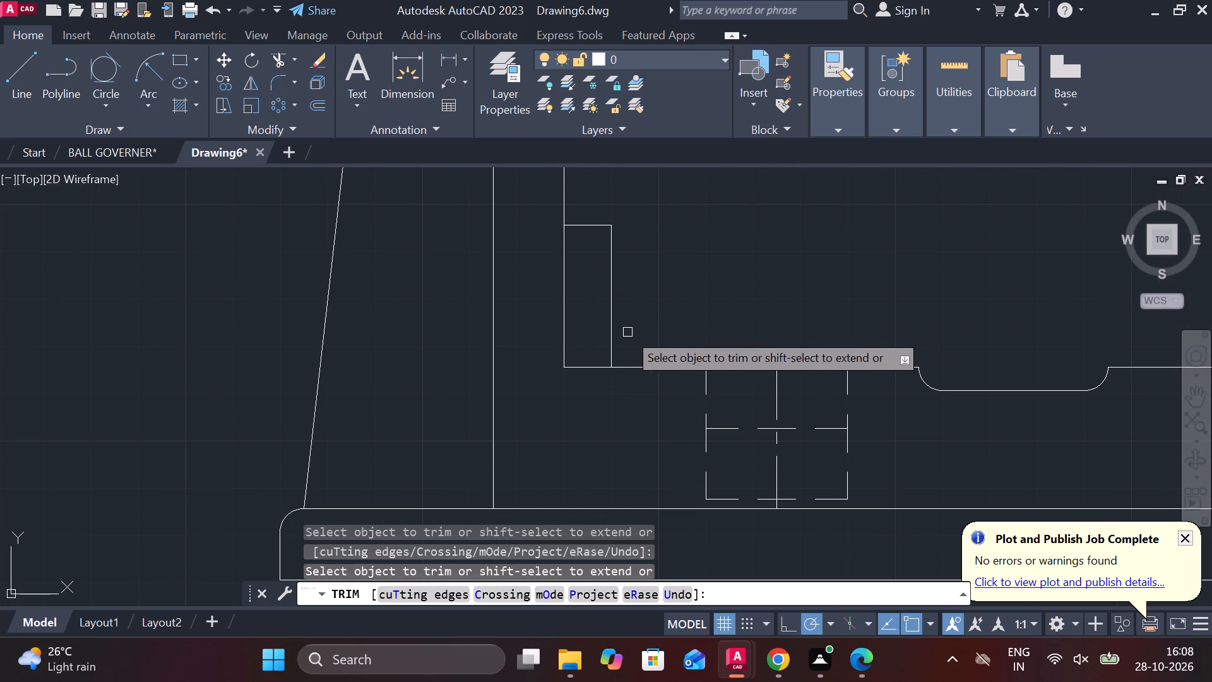
{"action": "middle_click_drag", "start_coordinate": [640, 337], "coordinate": [622, 337]}
{"action": "key", "text": "Escape"}
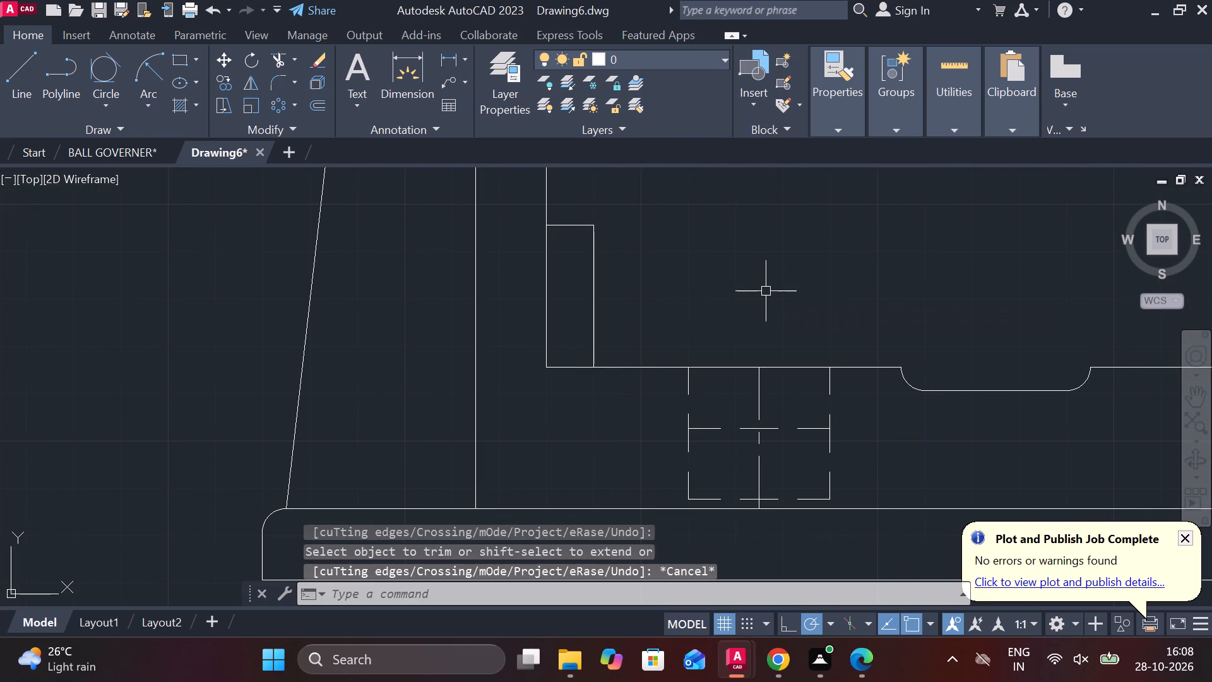
Draw a two-point circle of diameter 10 across the bottom end of the narrow rectangle at the frame's left inner side.
{"action": "type", "text": "C"}
{"action": "key", "text": "space"}
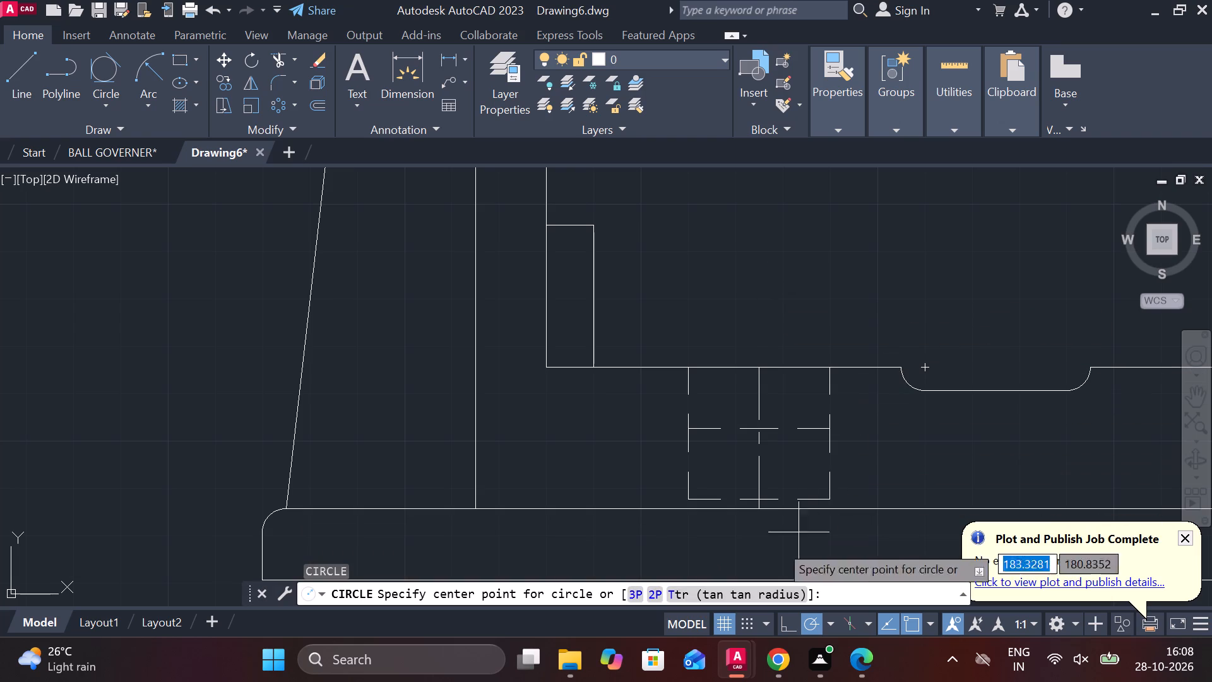
{"action": "left_click", "coordinate": [658, 591]}
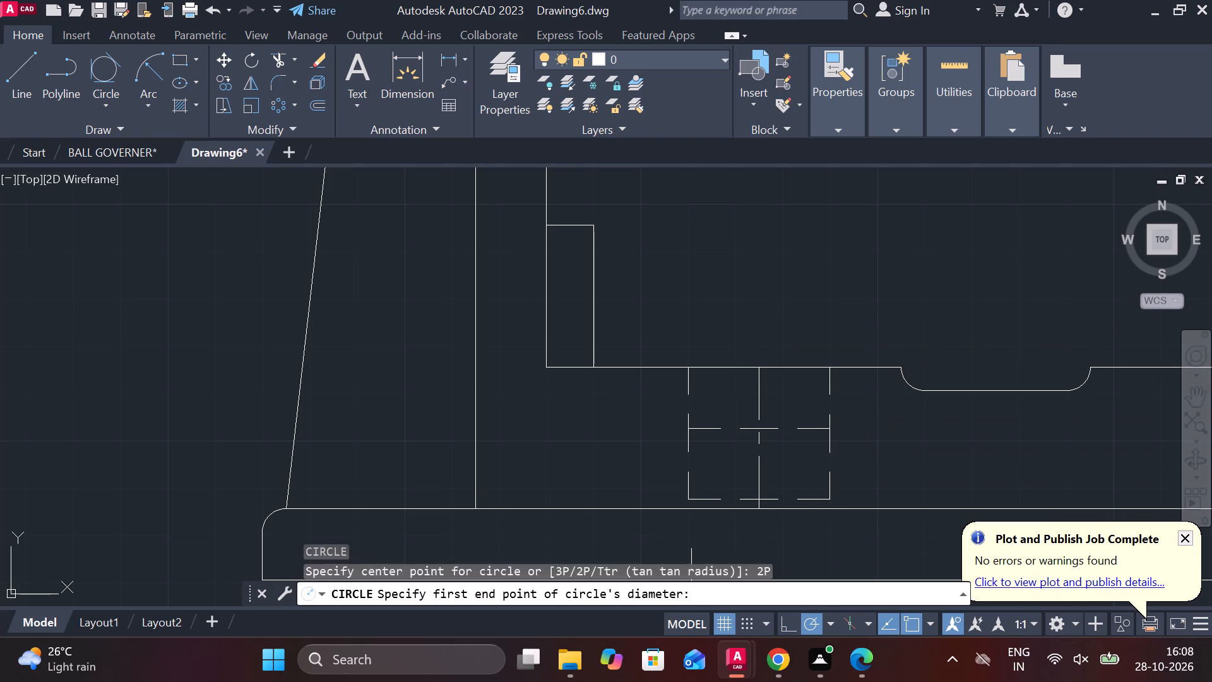
{"action": "left_click", "coordinate": [544, 364]}
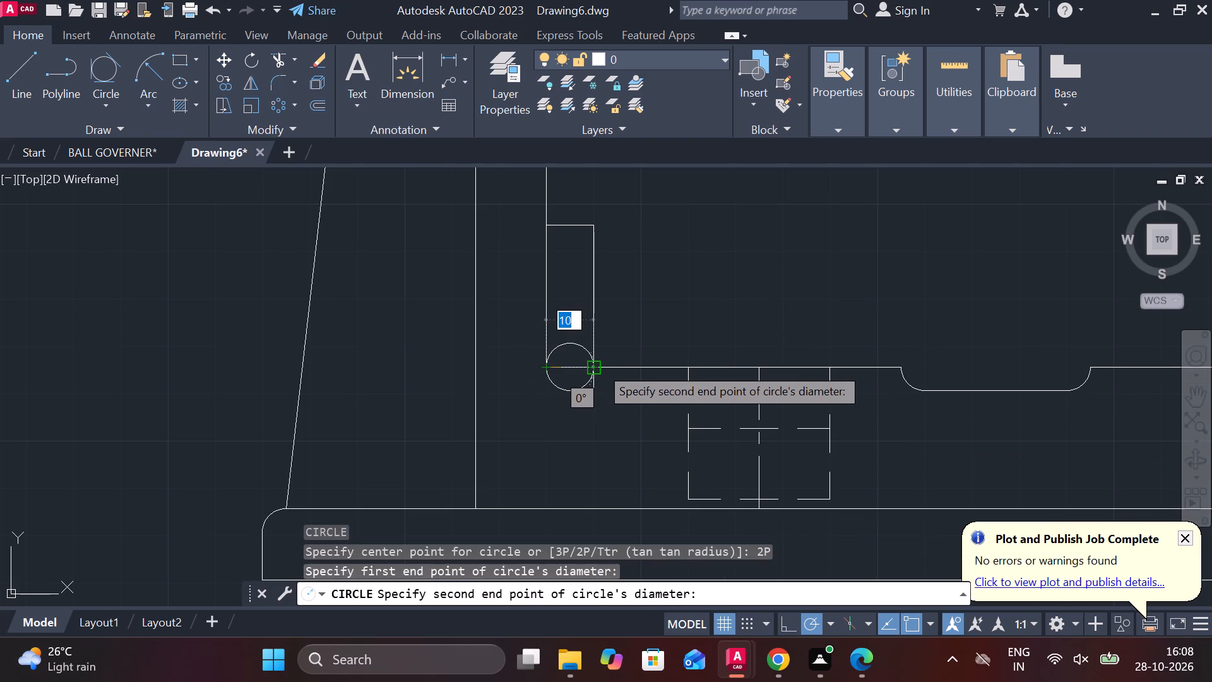
{"action": "left_click", "coordinate": [599, 366]}
Trim the left circle's upper half and the horizontal line across it, leaving a downward semicircular recess.
{"action": "type", "text": "TR"}
{"action": "key", "text": "space"}
{"action": "left_click", "coordinate": [579, 341]}
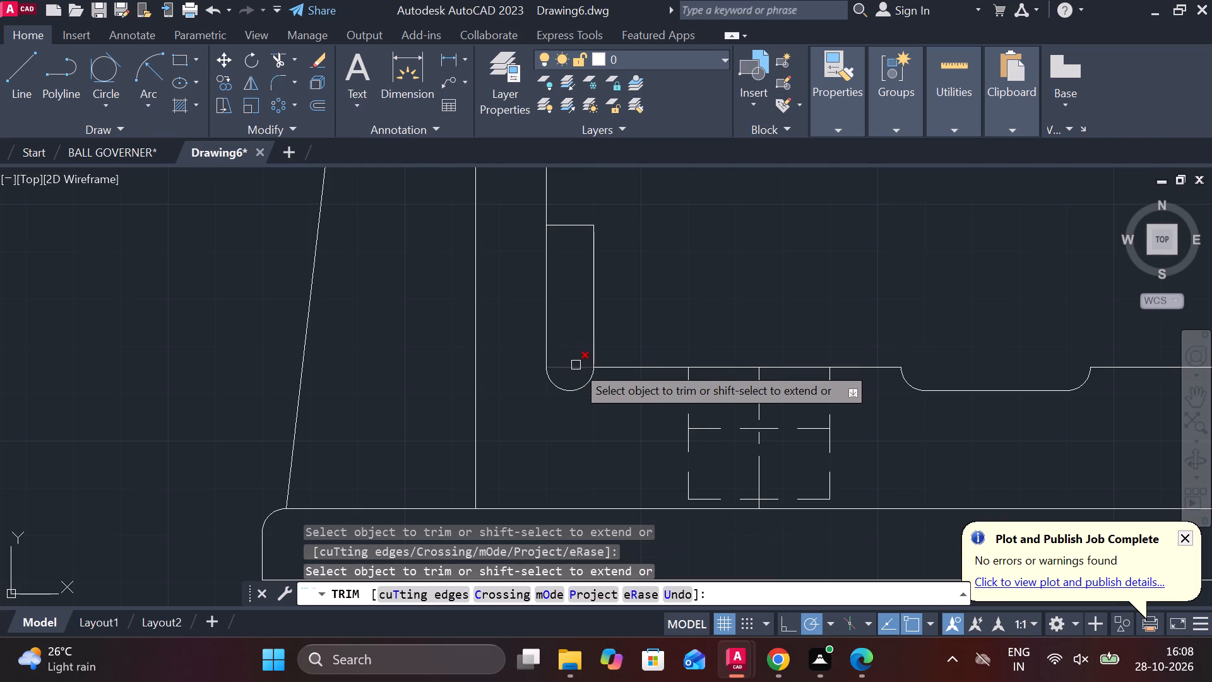
{"action": "left_click", "coordinate": [576, 365]}
{"action": "key", "text": "Escape"}
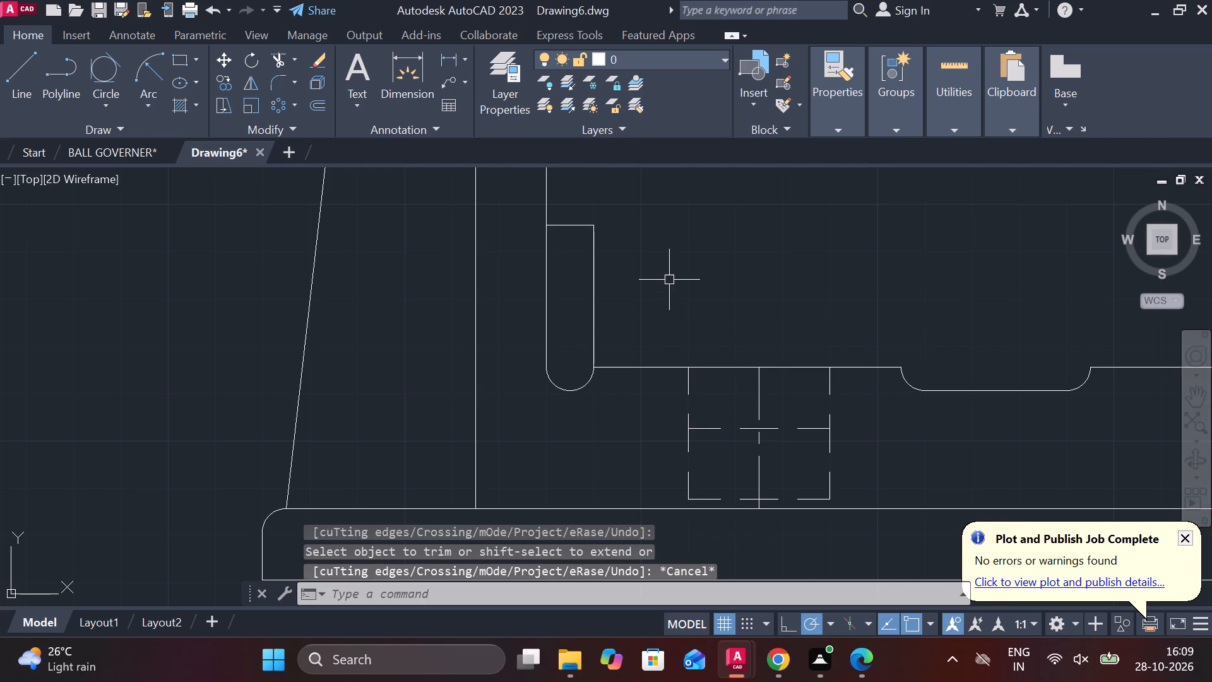
Draw a sloping line from the left semicircle's outer end to the inner corner of the step above.
{"action": "key", "text": "l"}
{"action": "key", "text": "Return"}
{"action": "left_click", "coordinate": [544, 371]}
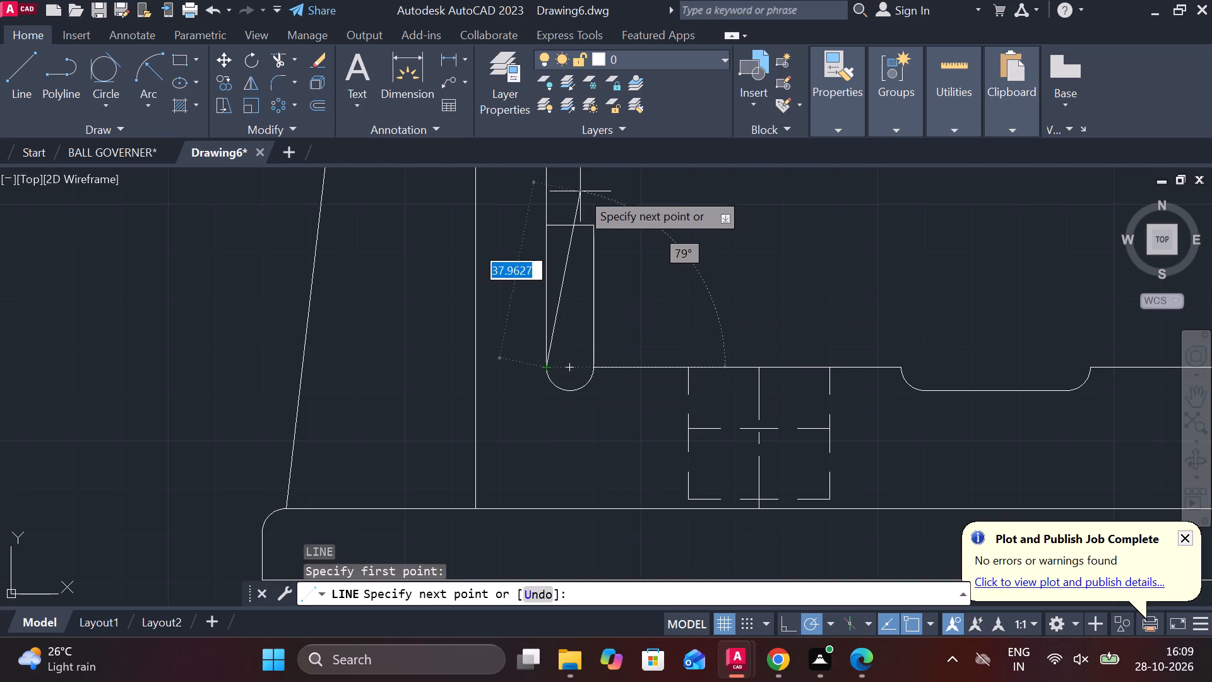
{"action": "left_click", "coordinate": [584, 224]}
{"action": "key", "text": "Escape"}
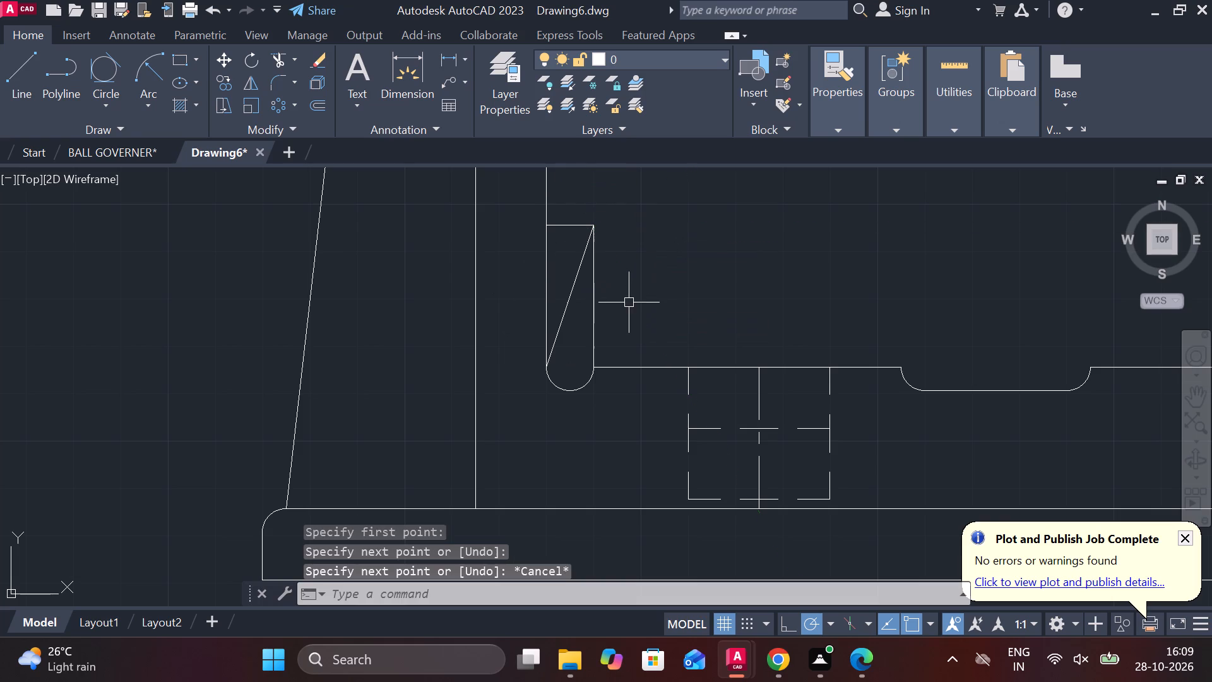
Trim away the two vertical sides of the left narrow rectangle, keeping the sloping line.
{"action": "type", "text": "TR"}
{"action": "key", "text": "space"}
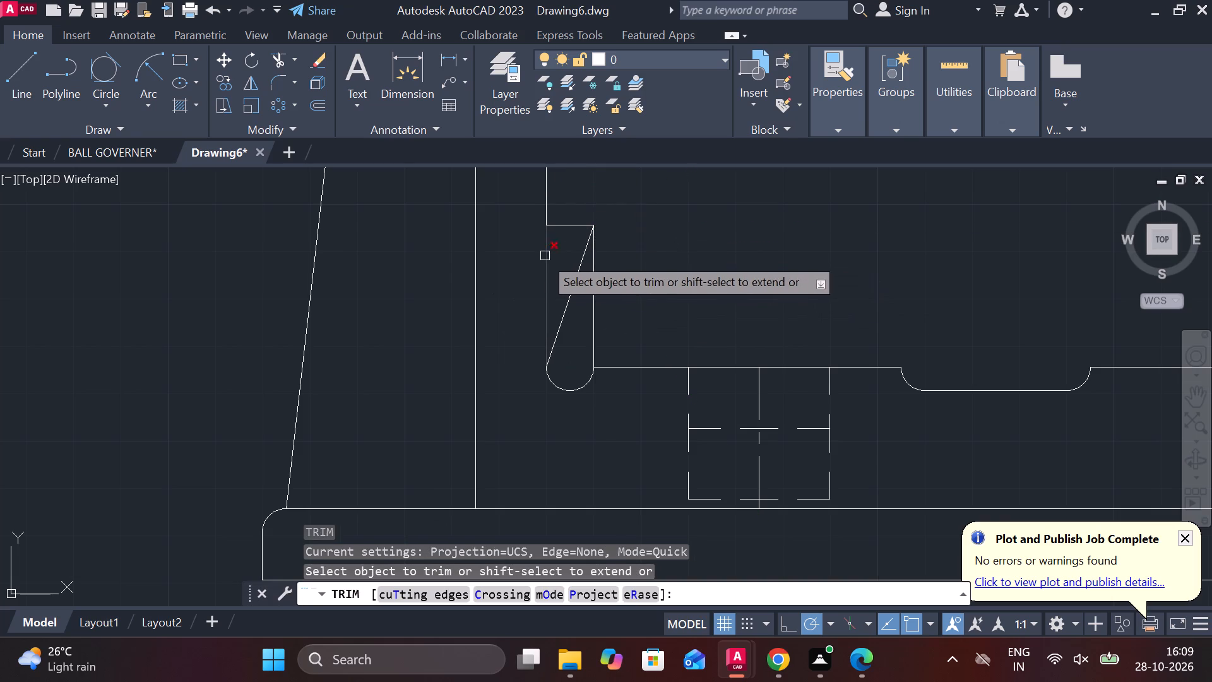
{"action": "left_click", "coordinate": [543, 257]}
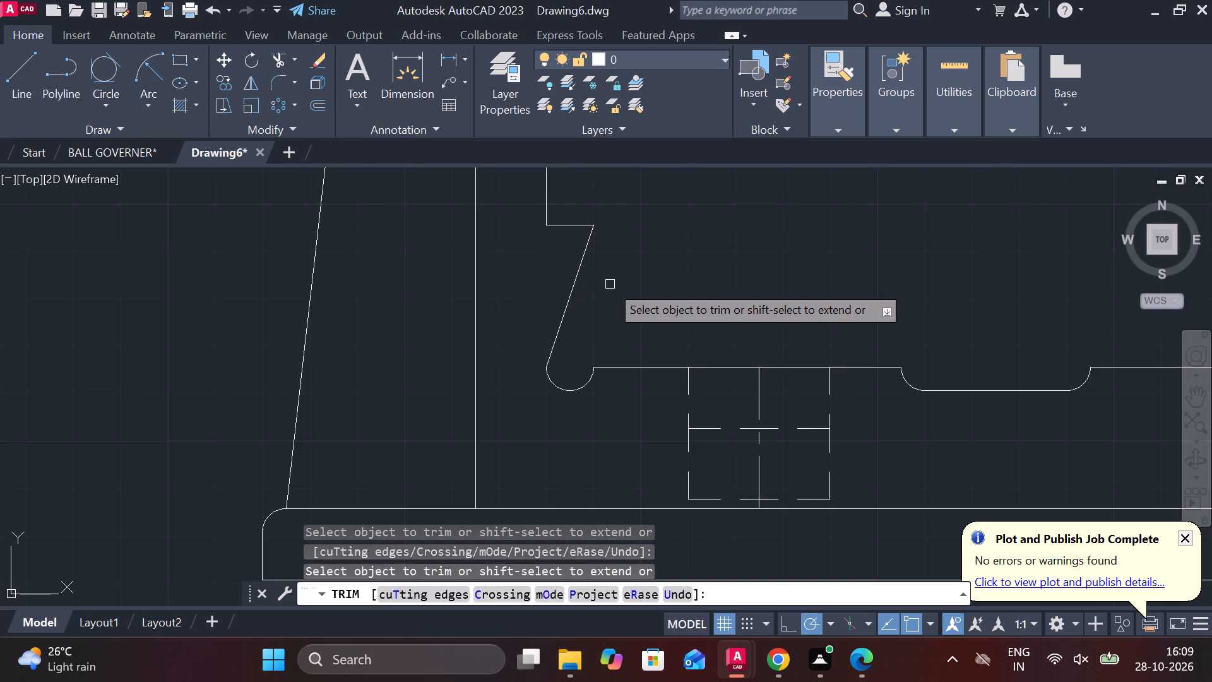
{"action": "scroll", "coordinate": [610, 284], "scroll_direction": "down", "scroll_amount": 2}
{"action": "middle_click_drag", "start_coordinate": [615, 267], "coordinate": [491, 265]}
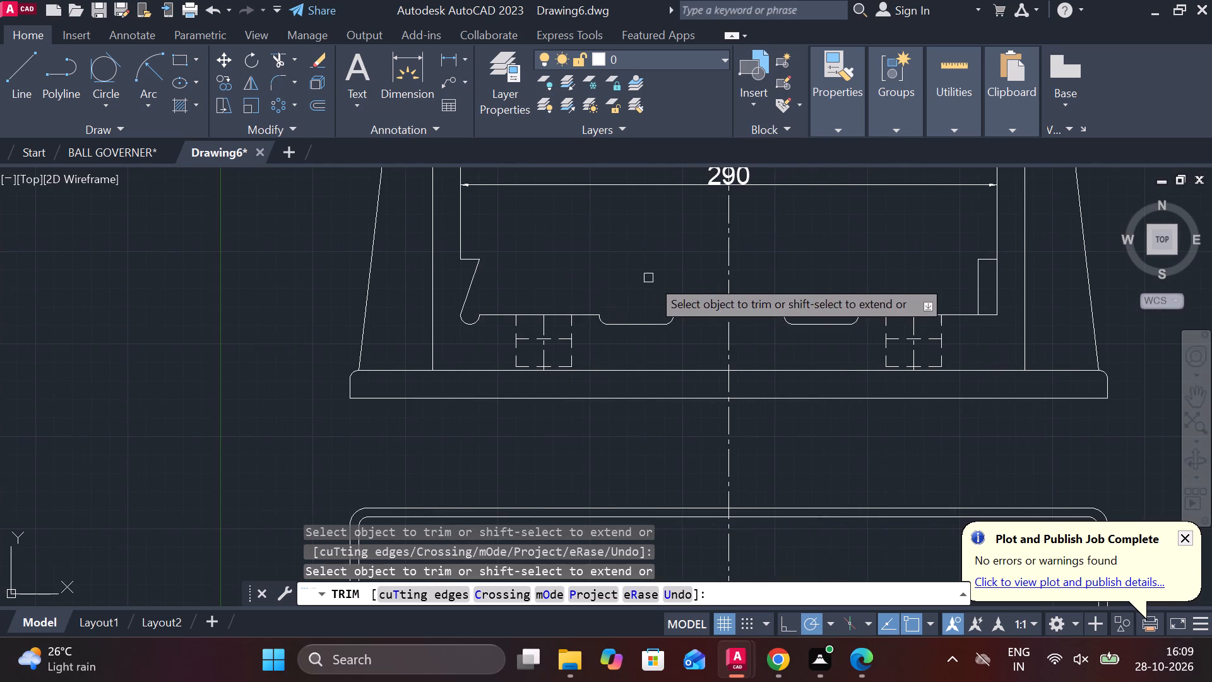
{"action": "middle_click_drag", "start_coordinate": [651, 285], "coordinate": [383, 306]}
{"action": "scroll", "coordinate": [703, 344], "scroll_direction": "up", "scroll_amount": 2}
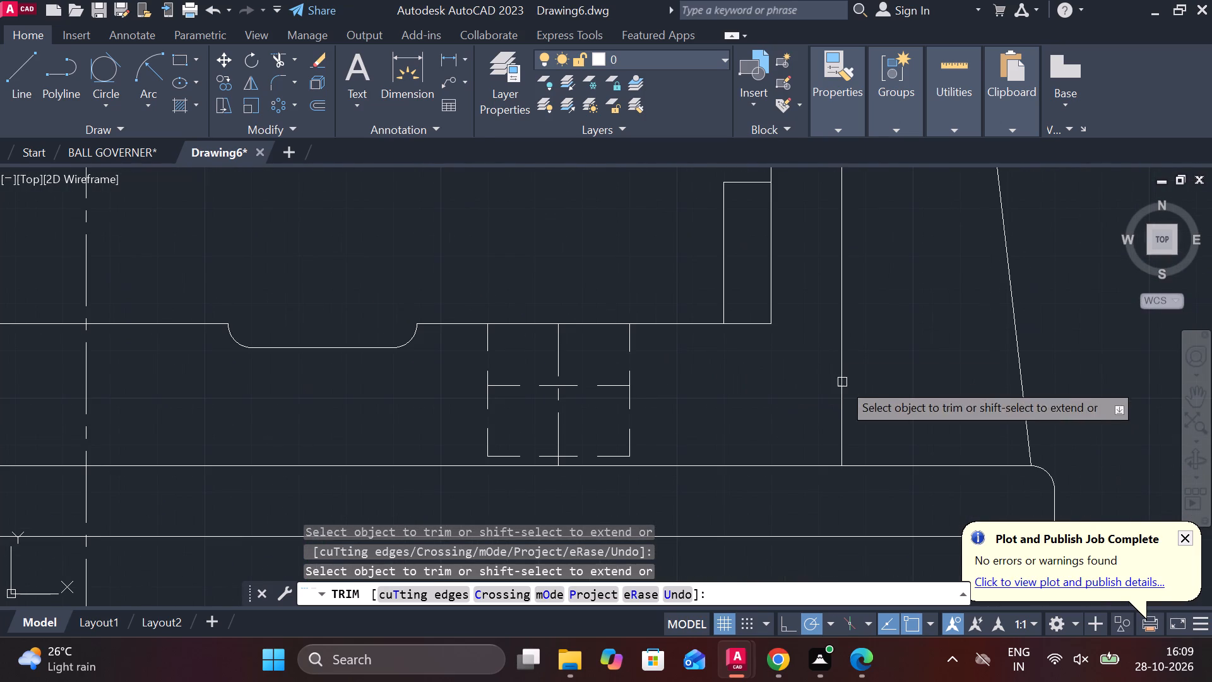
{"action": "key", "text": "Escape"}
Draw a two-point circle across the bottom end of the narrow rectangle at the frame's right inner side.
{"action": "type", "text": "C"}
{"action": "key", "text": "space"}
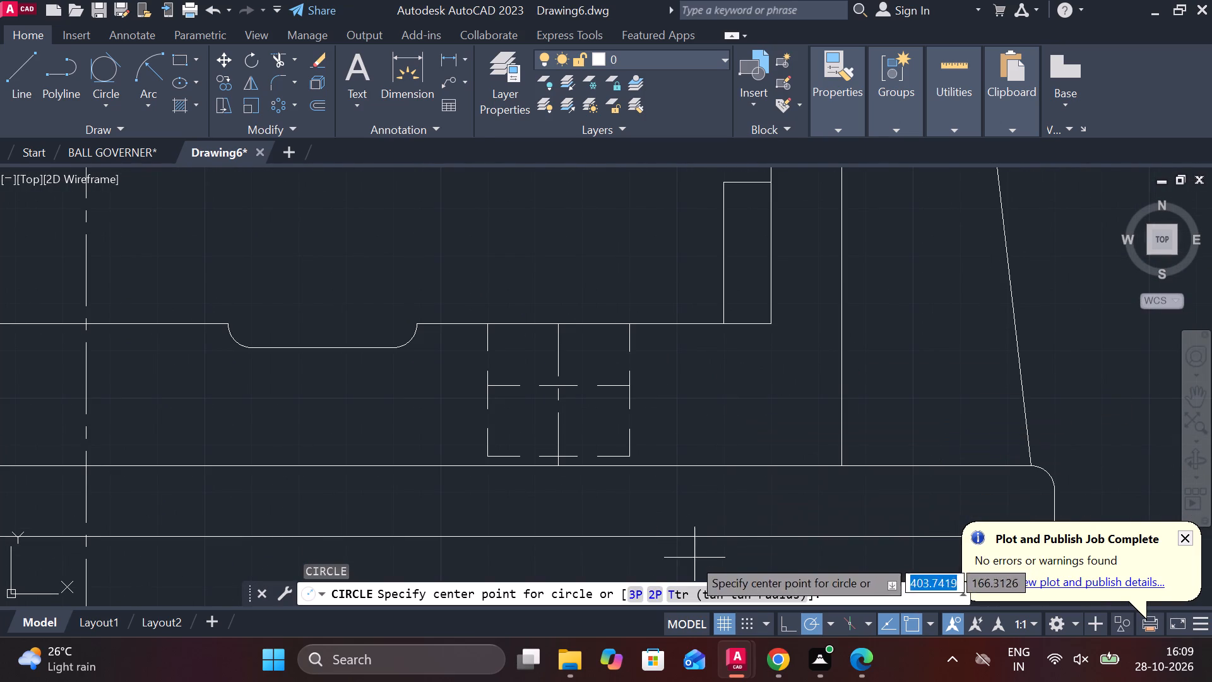
{"action": "left_click", "coordinate": [656, 587]}
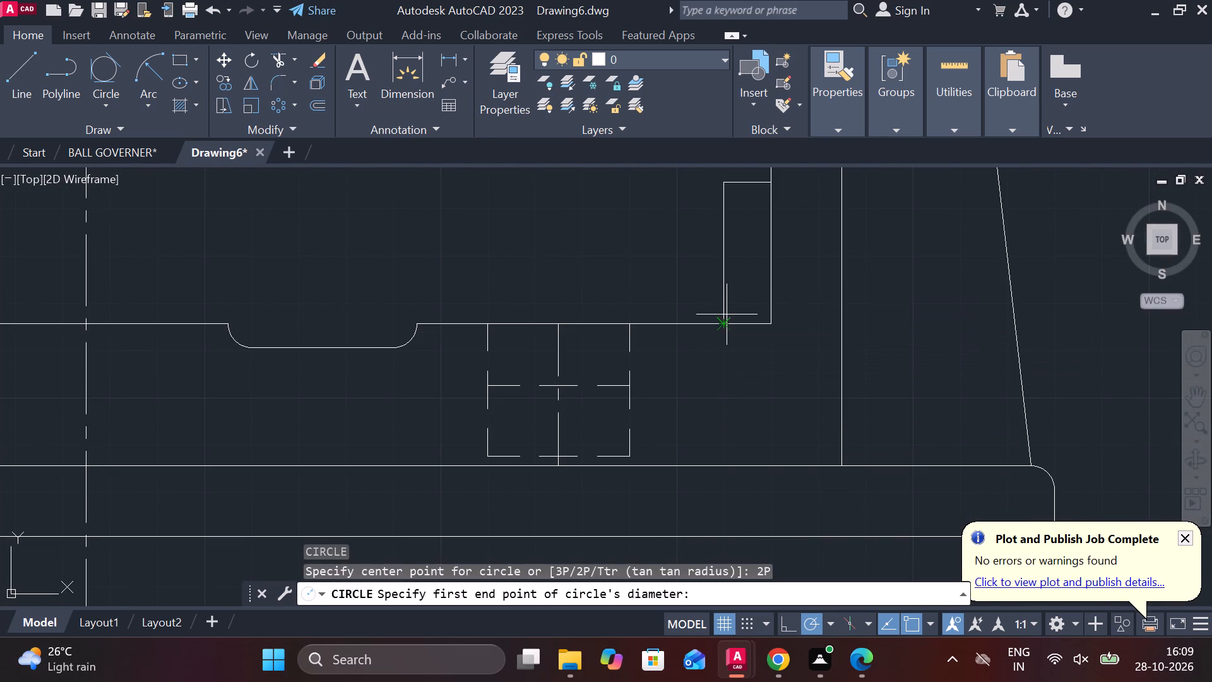
{"action": "left_click", "coordinate": [727, 314]}
{"action": "left_click", "coordinate": [769, 320]}
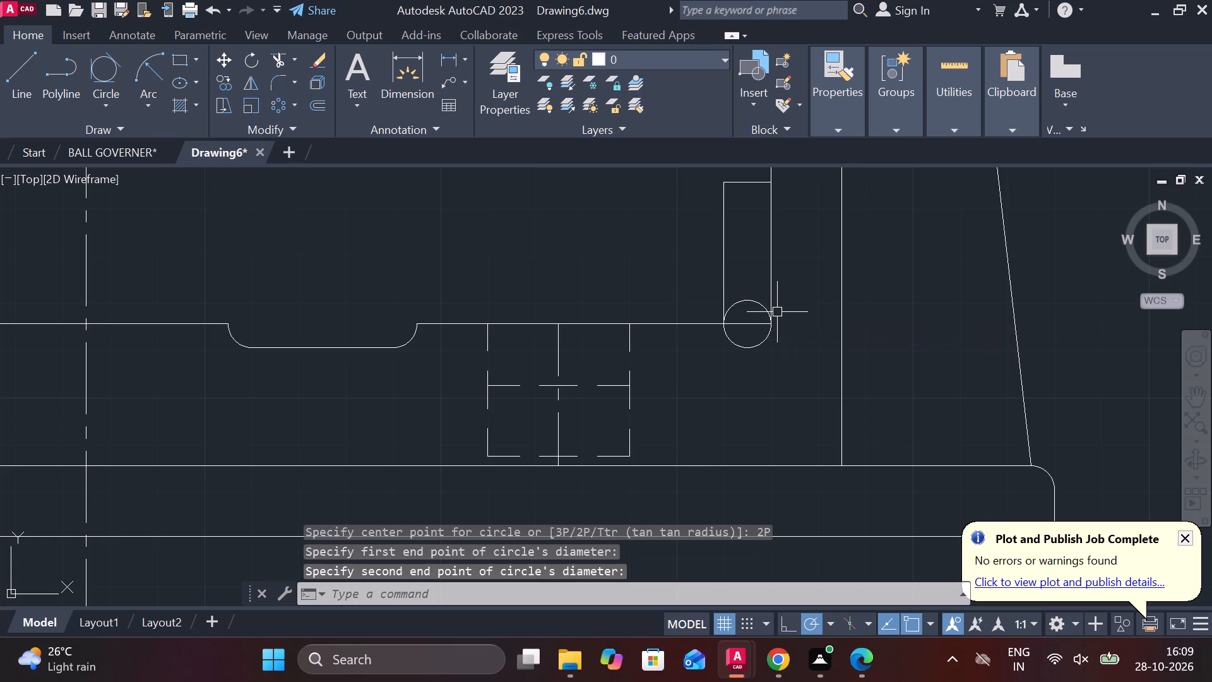
Trim the outer vertical line between the right step and the new circle.
{"action": "type", "text": "TR"}
{"action": "key", "text": "space"}
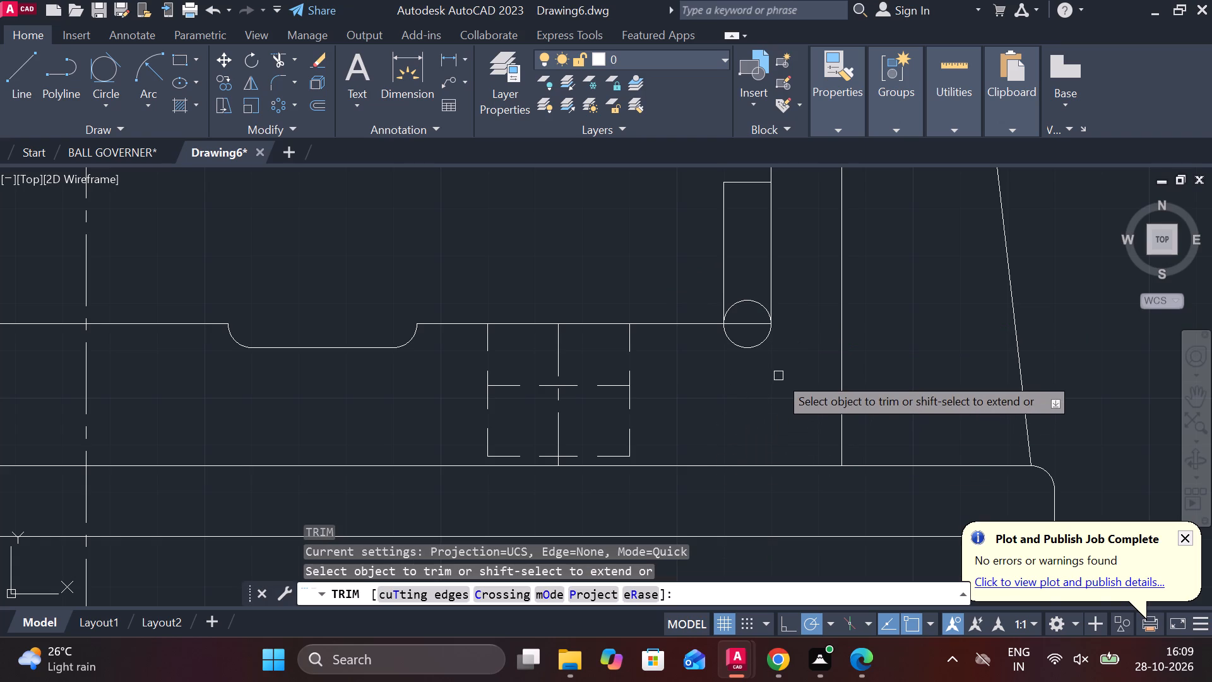
{"action": "scroll", "coordinate": [781, 273], "scroll_direction": "down", "scroll_amount": 2}
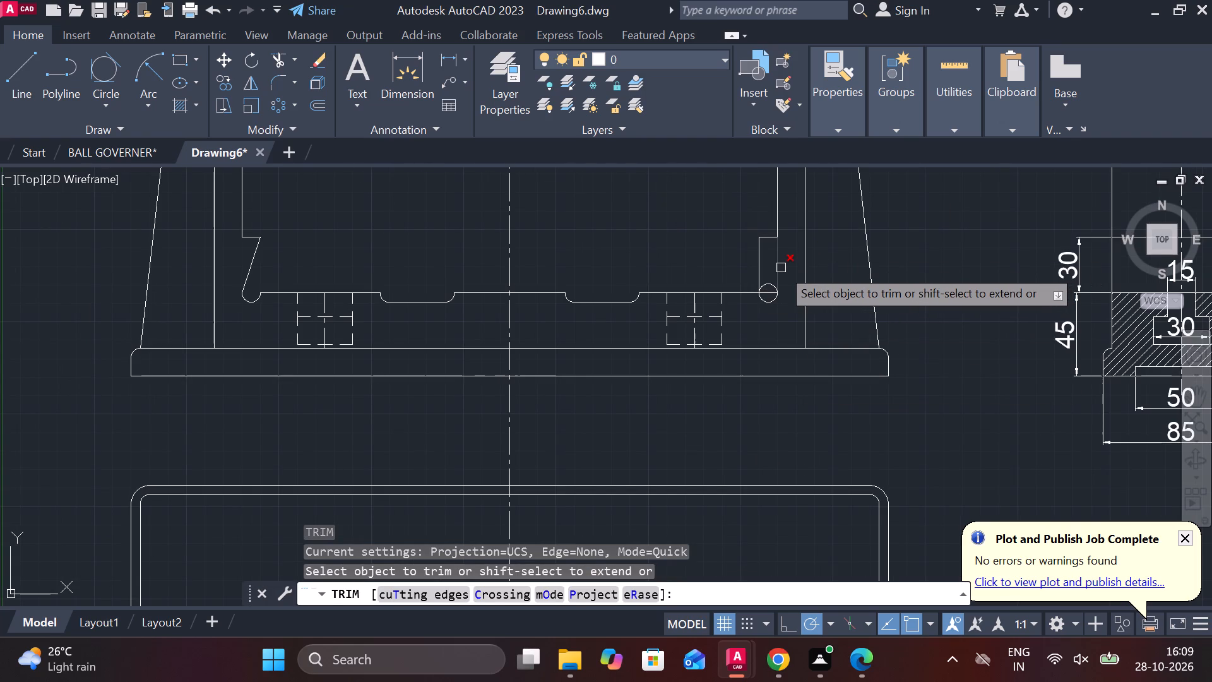
{"action": "left_click", "coordinate": [781, 268]}
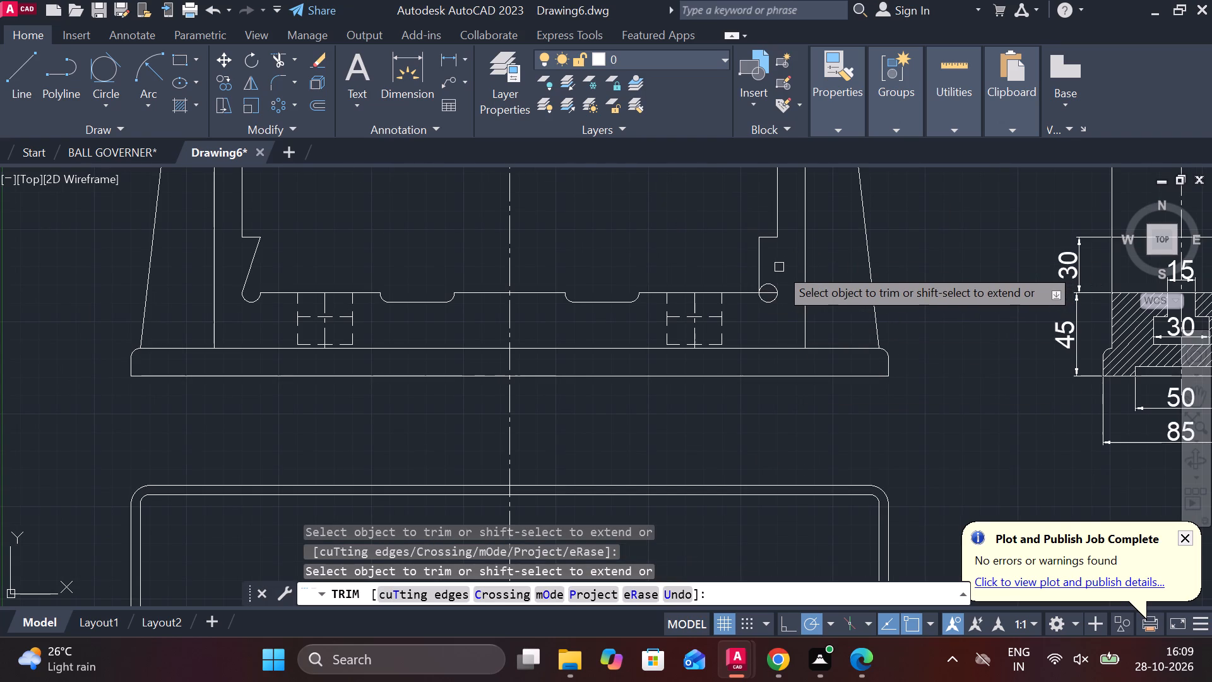
{"action": "key", "text": "ctrl+z"}
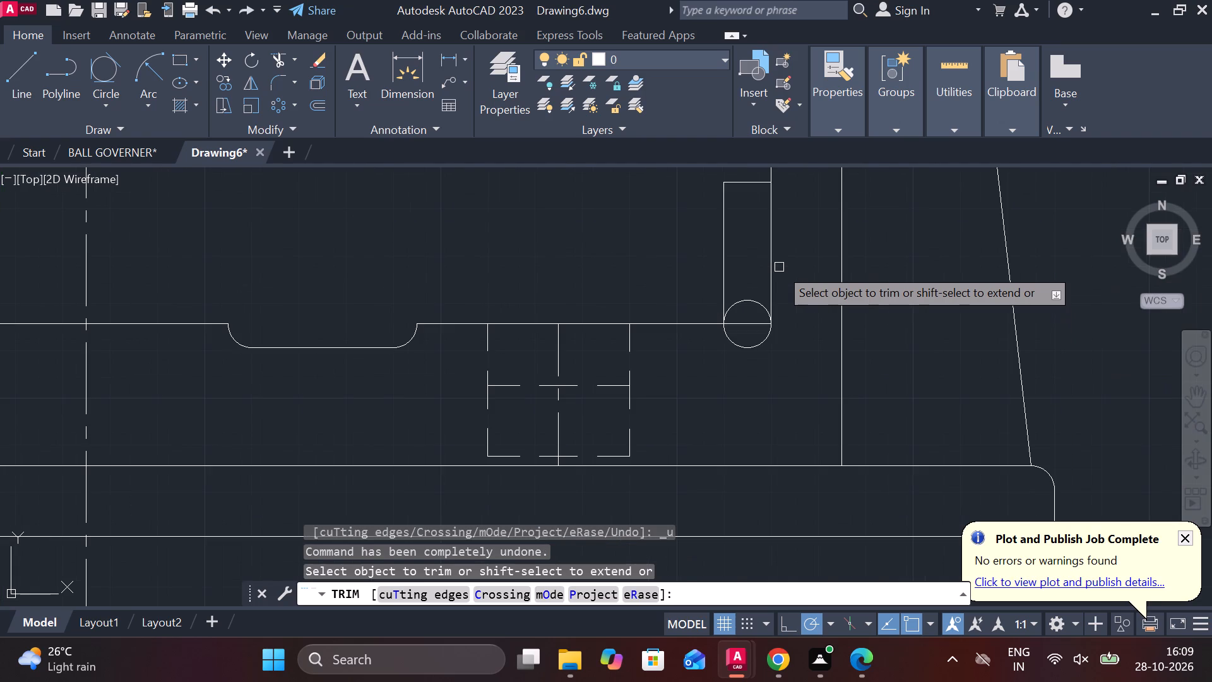
{"action": "left_click", "coordinate": [775, 262]}
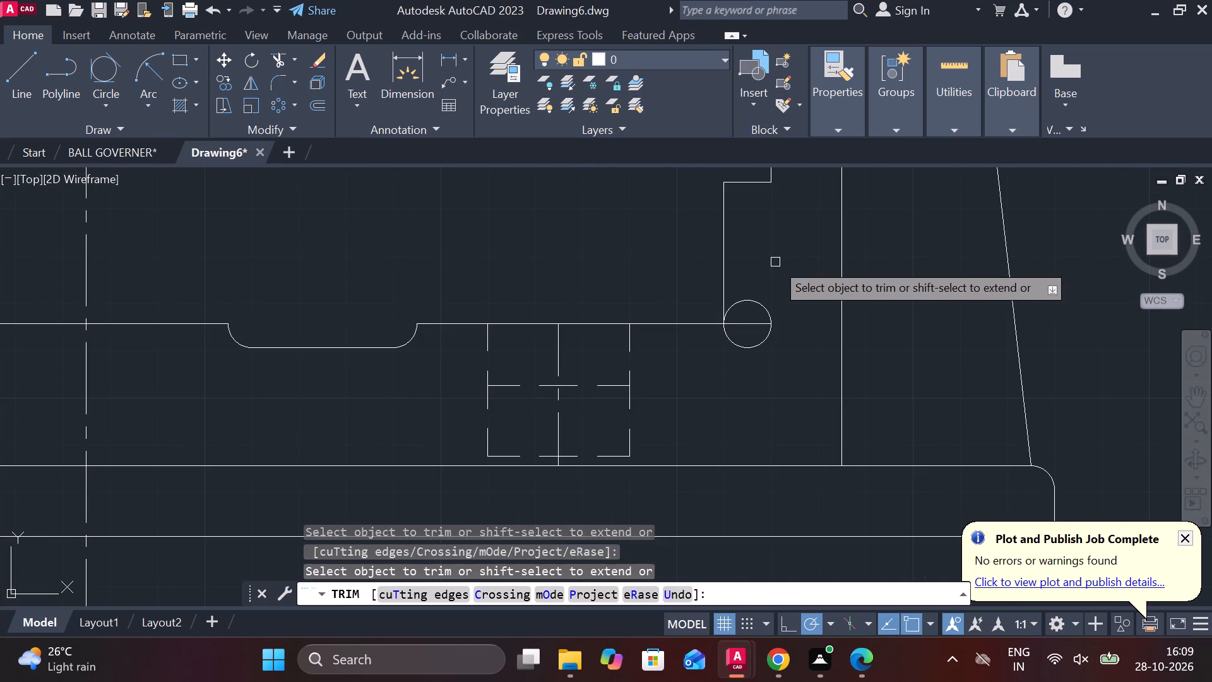
{"action": "key", "text": "Escape"}
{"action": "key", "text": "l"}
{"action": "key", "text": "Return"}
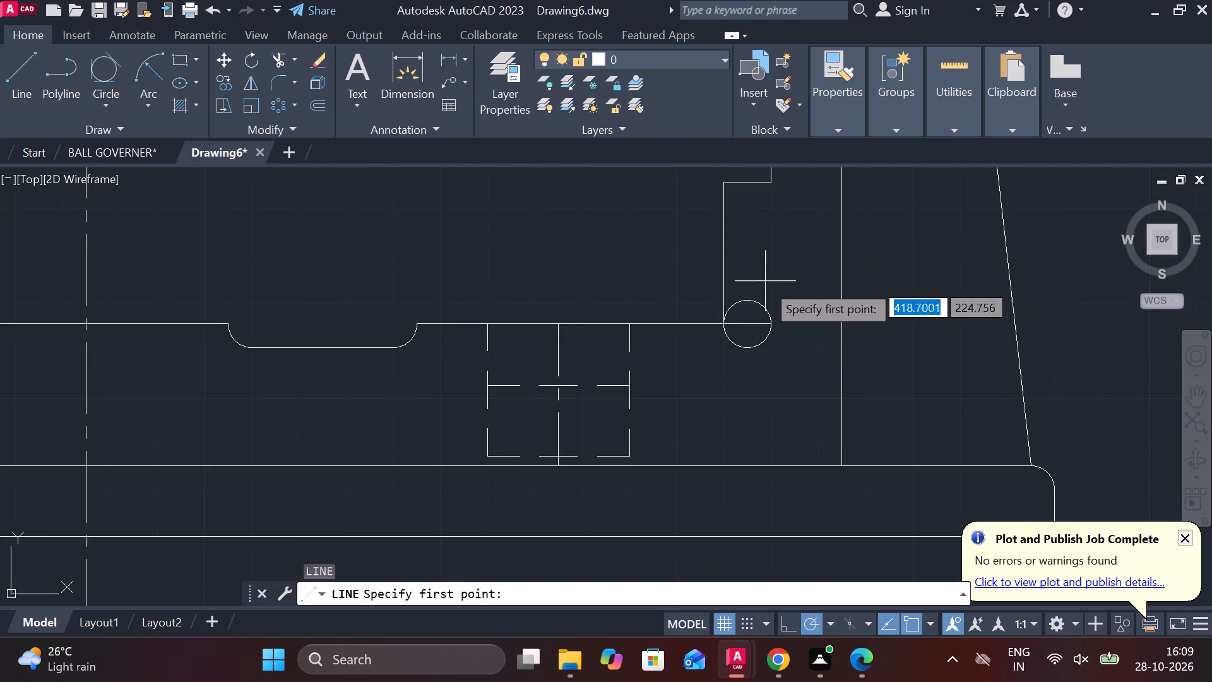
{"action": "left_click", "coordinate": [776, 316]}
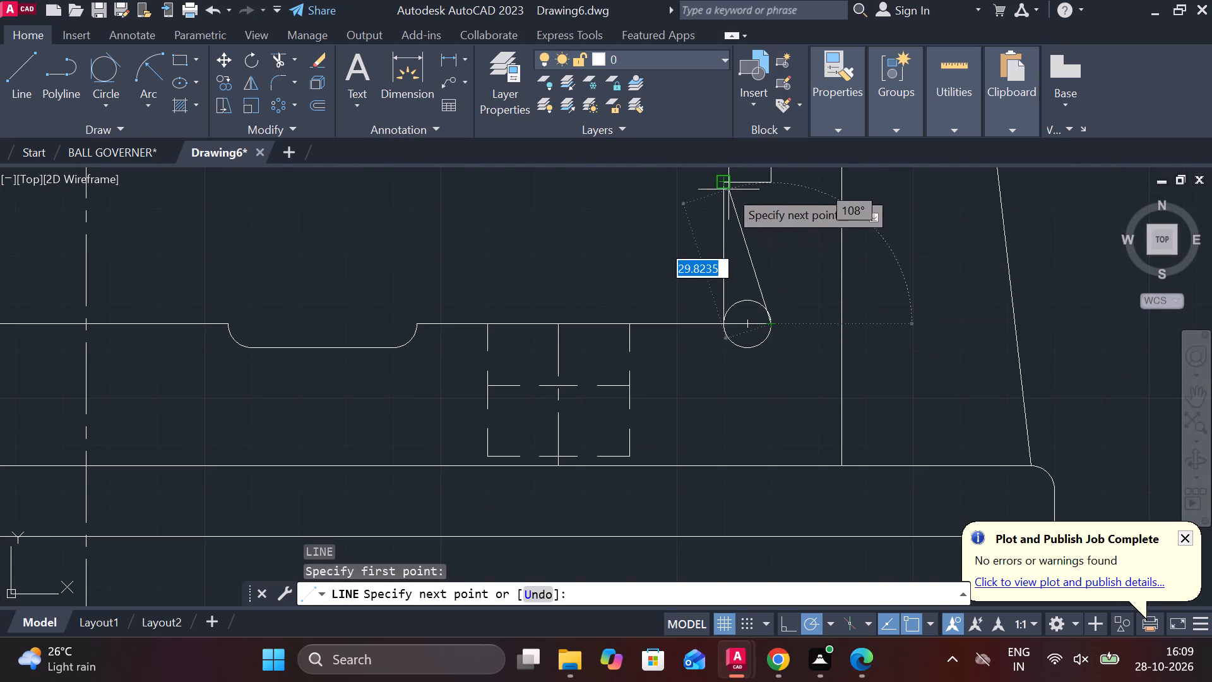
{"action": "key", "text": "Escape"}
Draw a line tangent to the right circle's outer side, ending at the inner corner of the step above.
{"action": "key", "text": "l"}
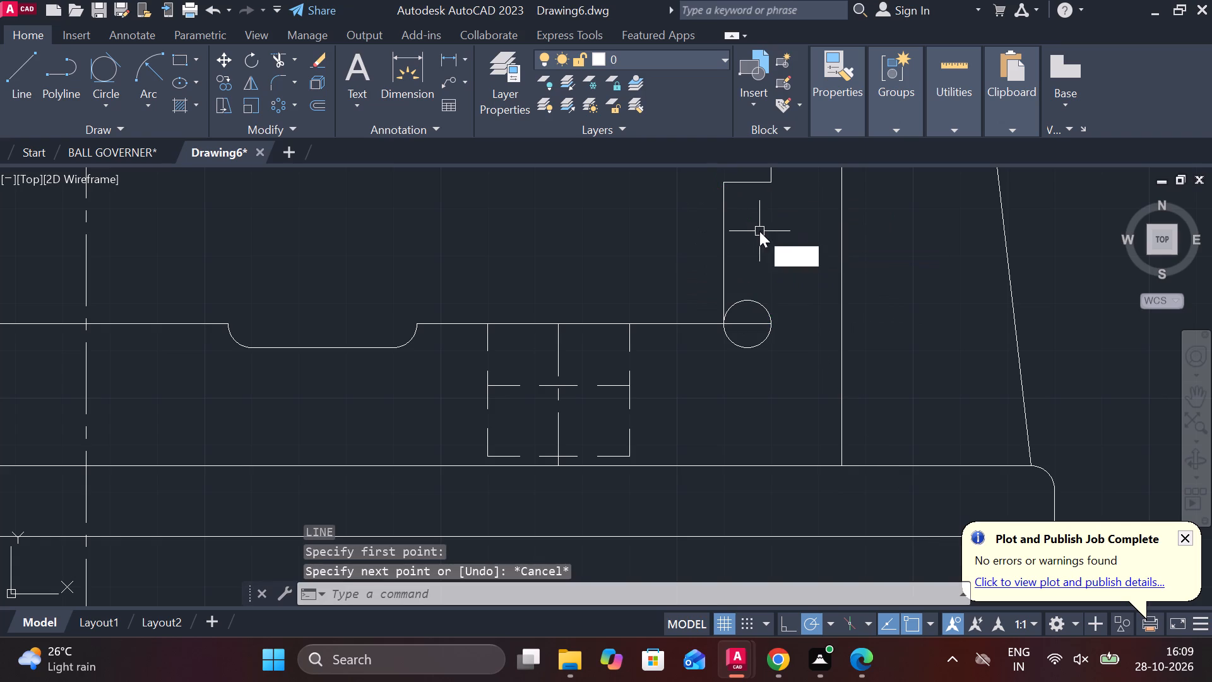
{"action": "key", "text": "Return"}
{"action": "type", "text": "TAN"}
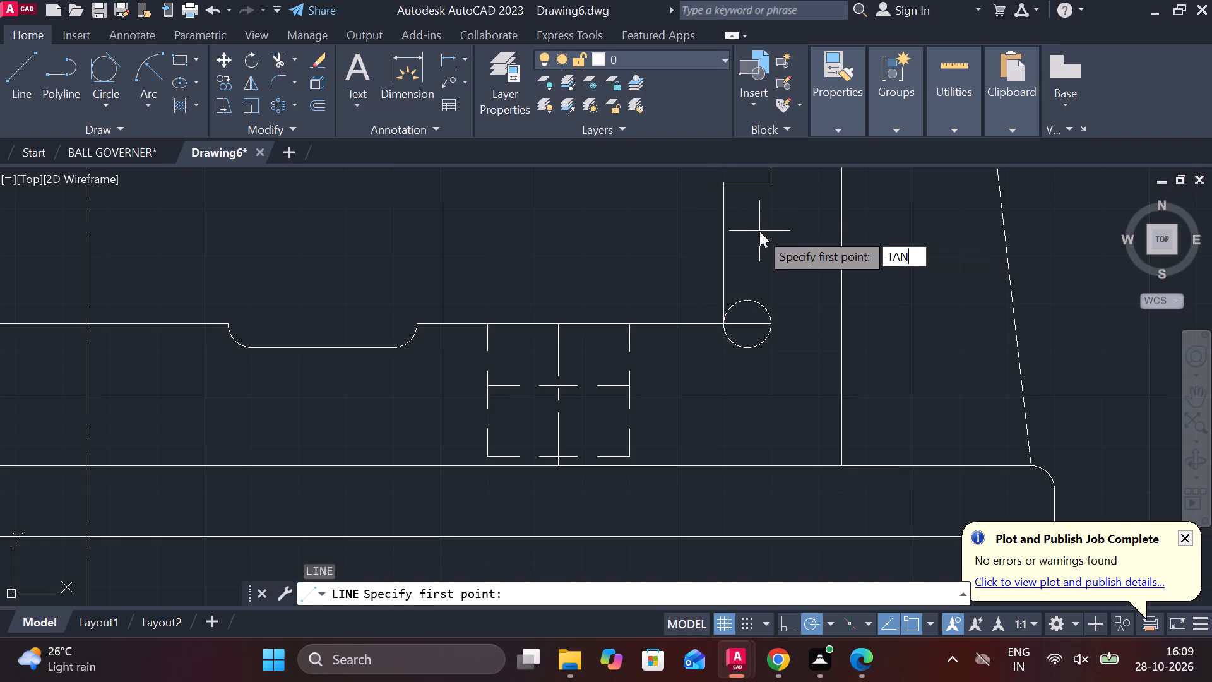
{"action": "key", "text": "space"}
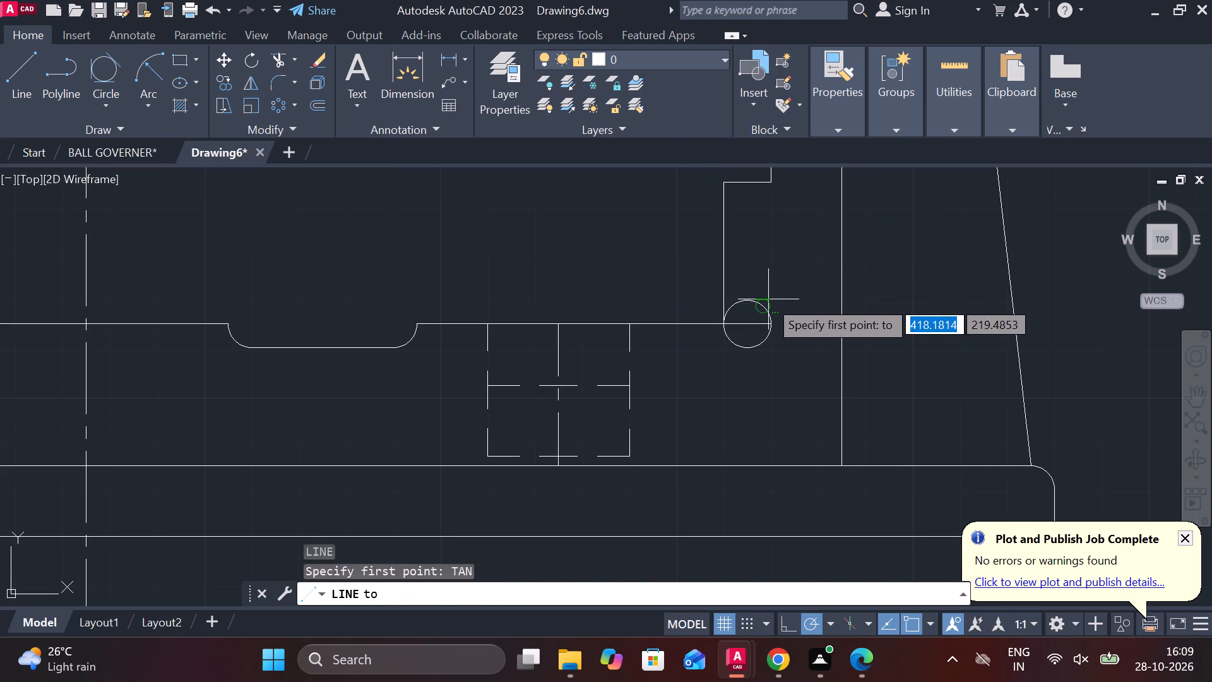
{"action": "left_click", "coordinate": [768, 299]}
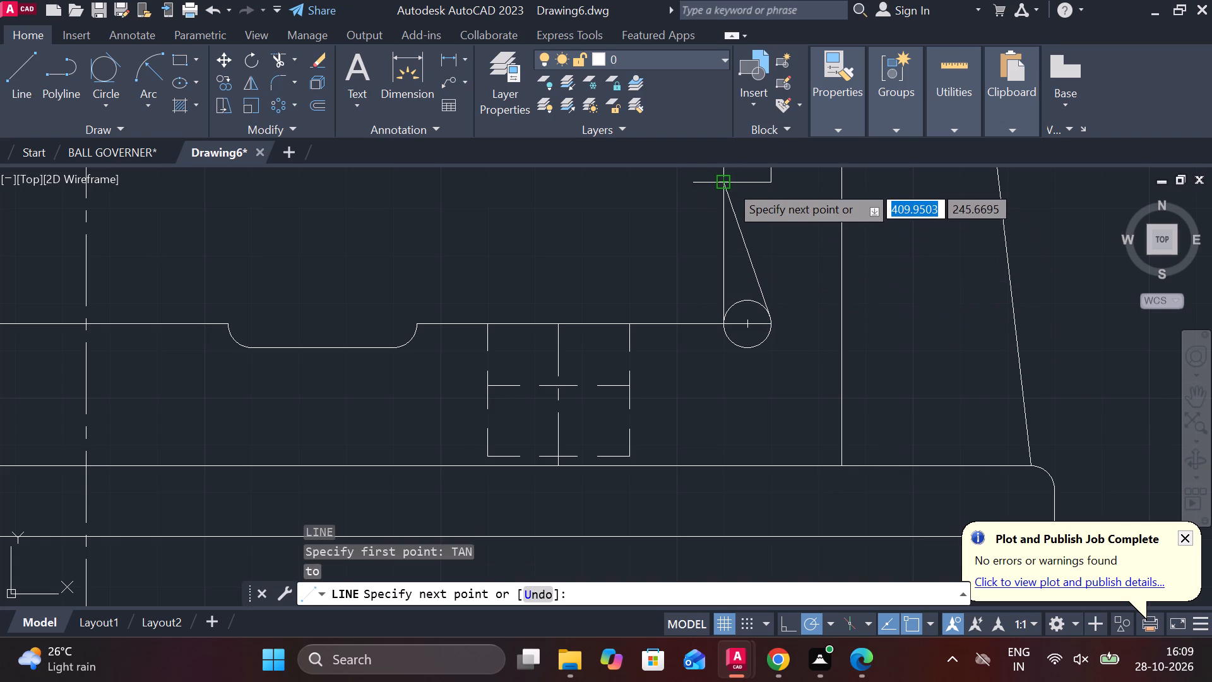
{"action": "left_click", "coordinate": [729, 184]}
{"action": "key", "text": "Escape"}
Trim the right circle's upper part, the horizontal line across it and the inner vertical, leaving the rounded recess and sloping line.
{"action": "type", "text": "TR"}
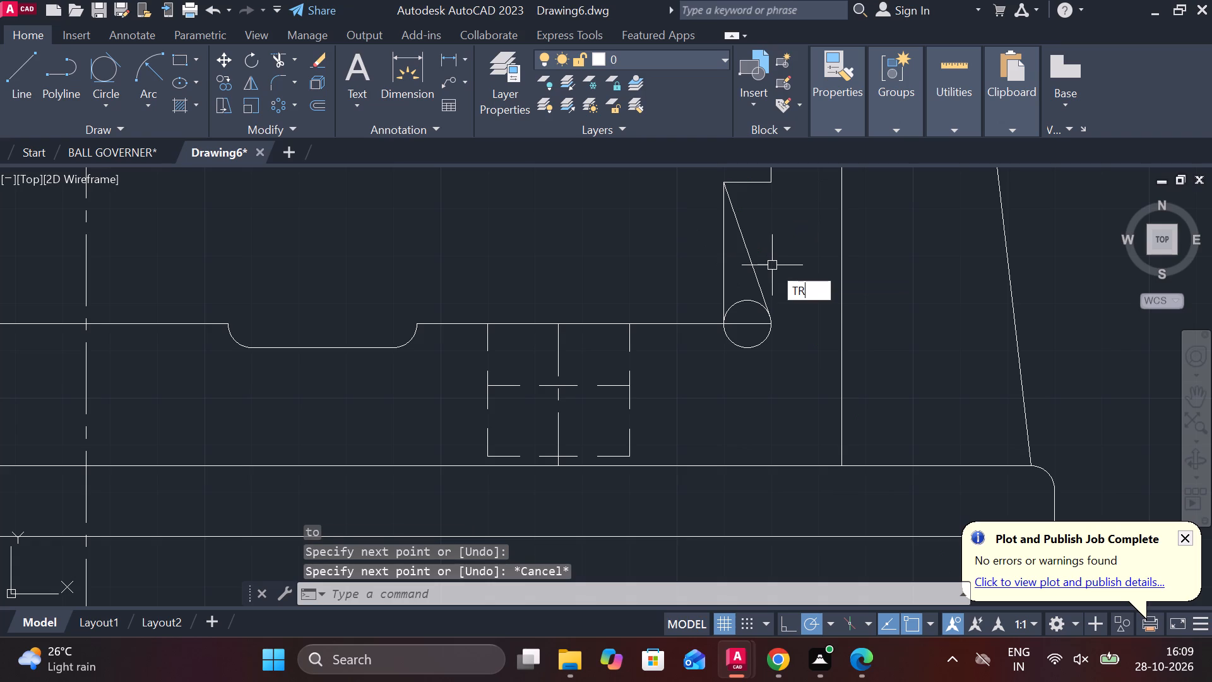
{"action": "key", "text": "space"}
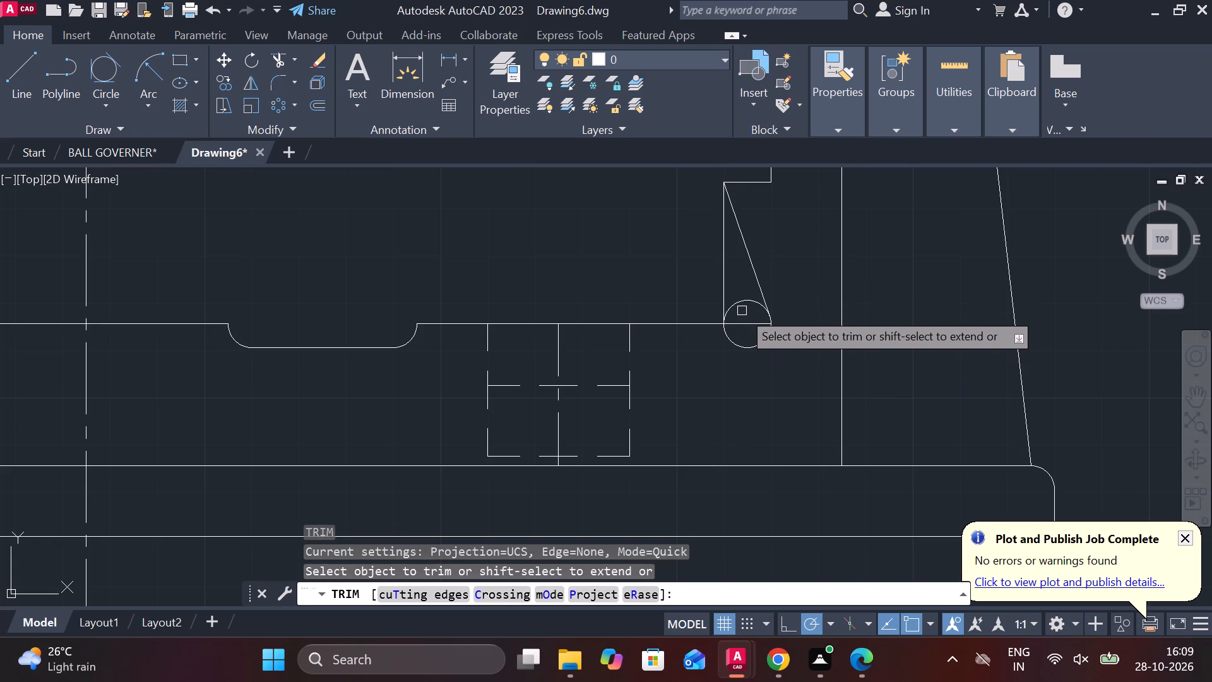
{"action": "left_click", "coordinate": [742, 306]}
{"action": "left_click", "coordinate": [742, 320]}
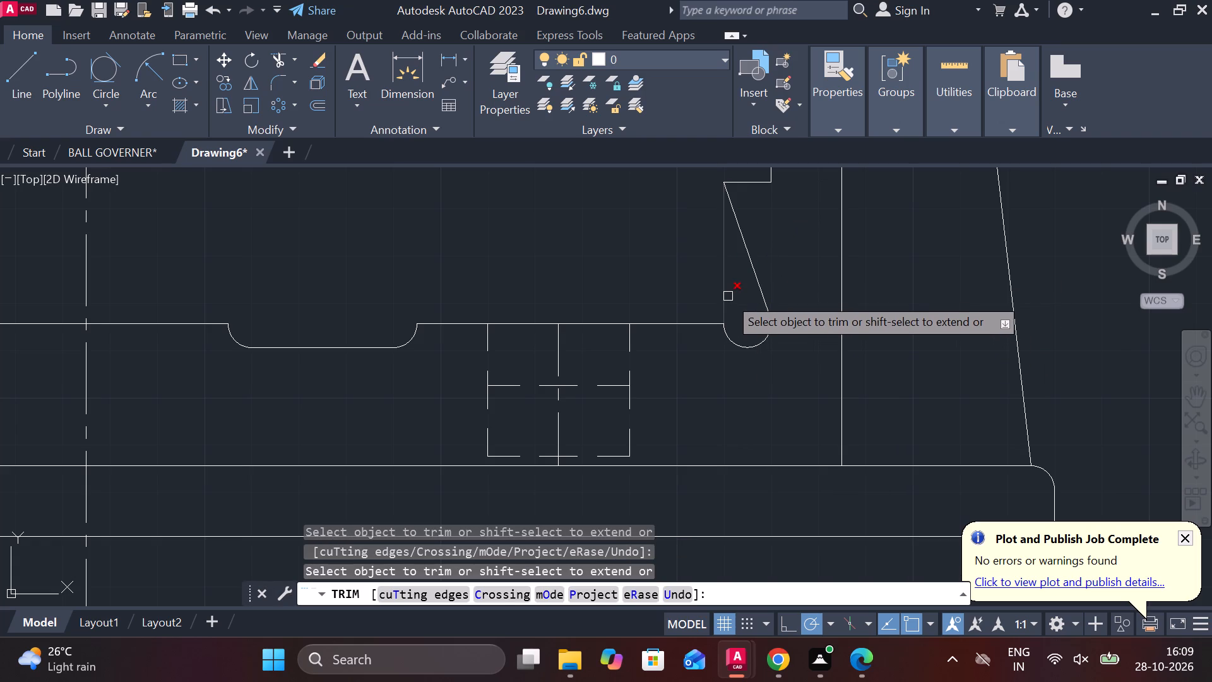
{"action": "left_click", "coordinate": [728, 296]}
{"action": "scroll", "coordinate": [727, 292], "scroll_direction": "down", "scroll_amount": 2}
{"action": "scroll", "coordinate": [234, 302], "scroll_direction": "up", "scroll_amount": 2}
{"action": "scroll", "coordinate": [148, 294], "scroll_direction": "up", "scroll_amount": 2}
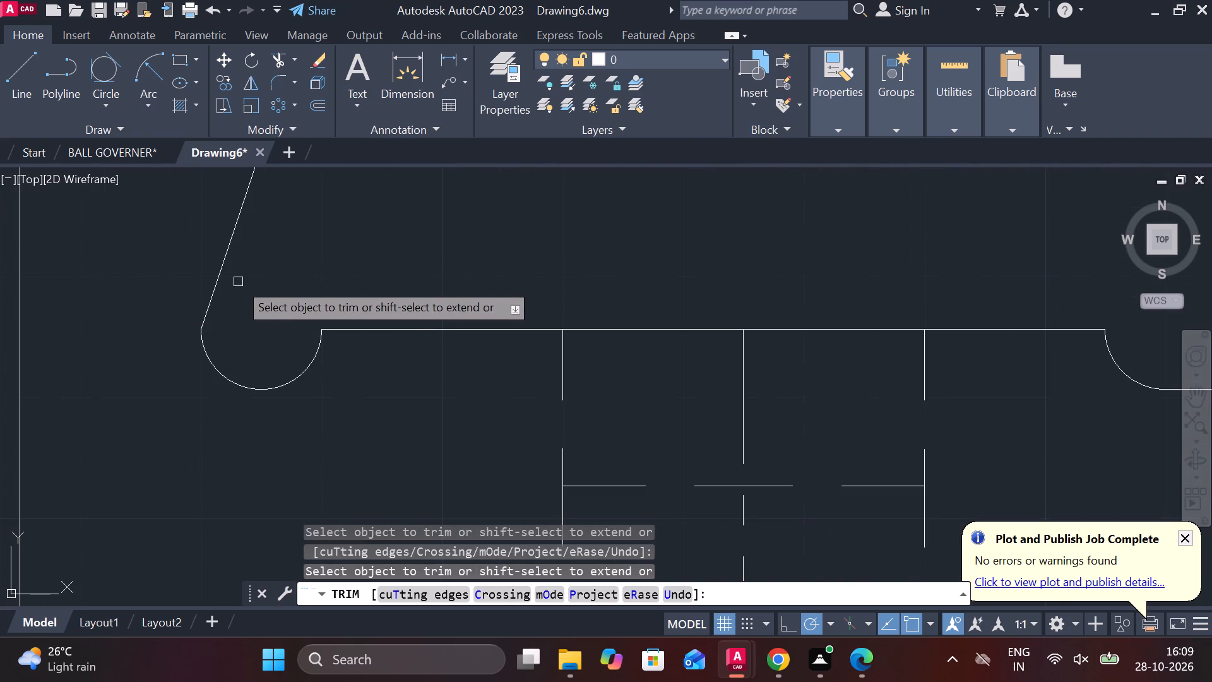
{"action": "key", "text": "Escape"}
Extend the left semicircular arc upward until it meets the sloping line.
{"action": "type", "text": "EX"}
{"action": "key", "text": "space"}
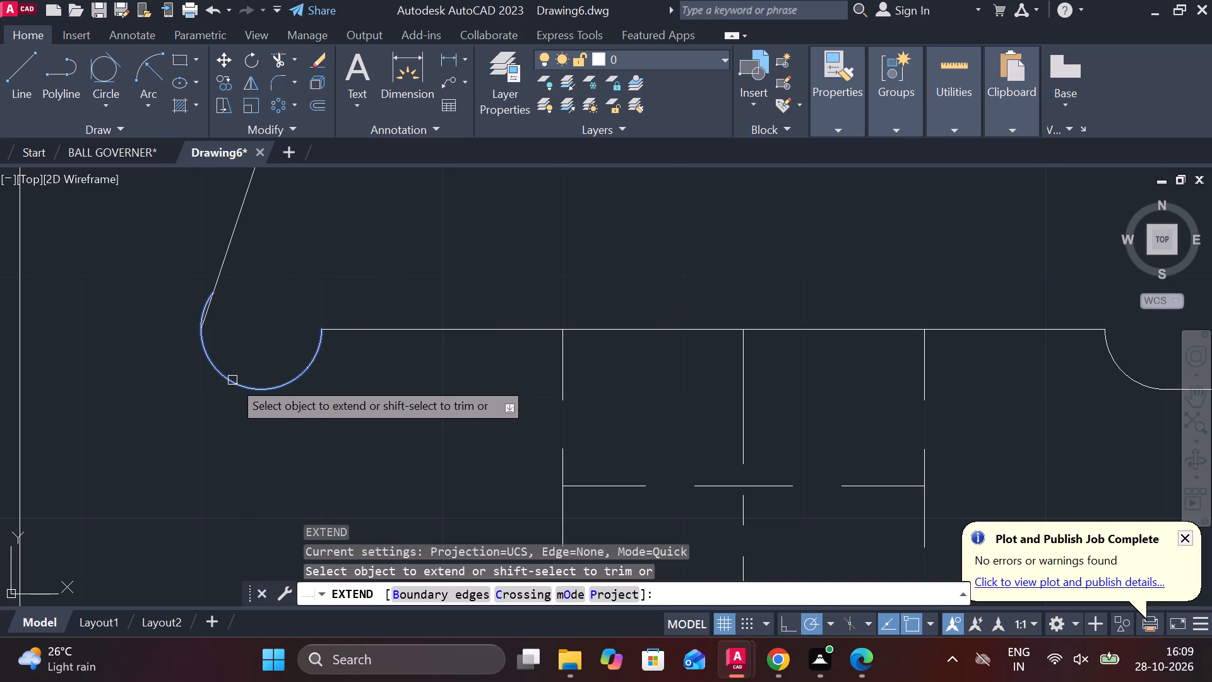
{"action": "left_click", "coordinate": [232, 380]}
{"action": "middle_click_drag", "start_coordinate": [309, 319], "coordinate": [316, 340]}
{"action": "middle_click_drag", "start_coordinate": [338, 266], "coordinate": [359, 344]}
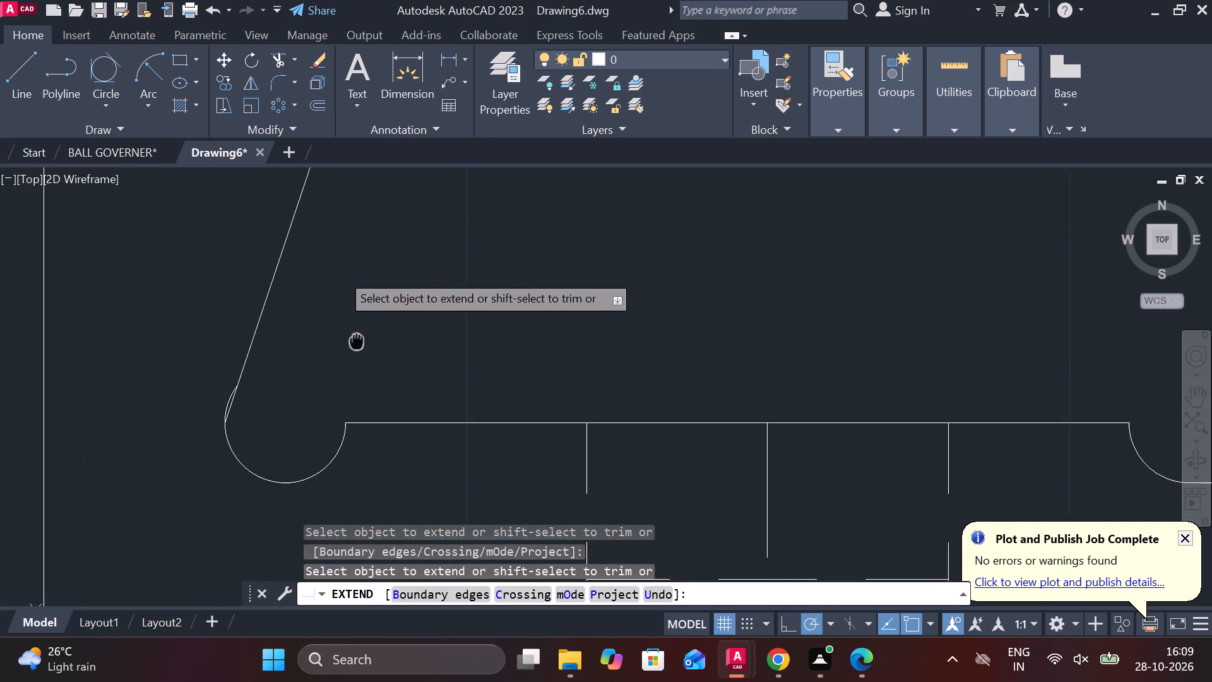
{"action": "middle_click_drag", "start_coordinate": [359, 344], "coordinate": [355, 344]}
{"action": "key", "text": "Escape"}
Erase the non-tangent sloping line above the left arc.
{"action": "left_click", "coordinate": [277, 265]}
{"action": "type", "text": "E"}
{"action": "key", "text": "space"}
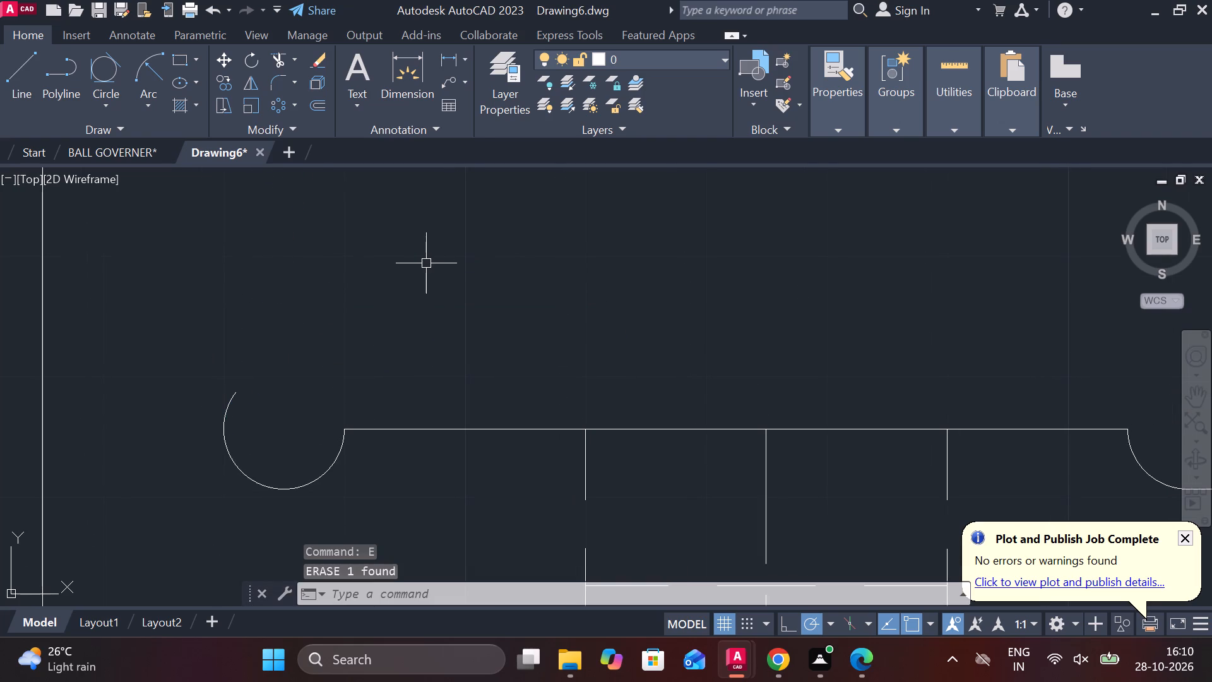
Draw a line tangent to the left arc's outer side, ending at the inner corner of the step above.
{"action": "key", "text": "l"}
{"action": "key", "text": "Return"}
{"action": "type", "text": "TAN"}
{"action": "key", "text": "space"}
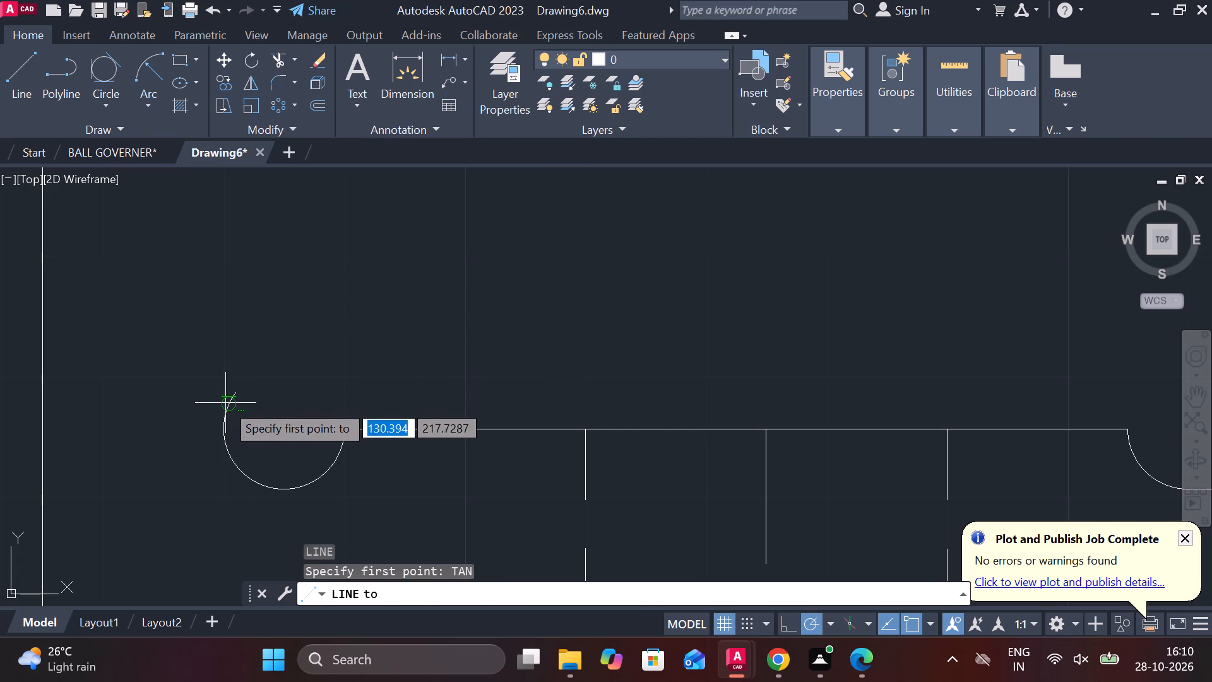
{"action": "left_click", "coordinate": [225, 403]}
{"action": "scroll", "coordinate": [237, 222], "scroll_direction": "down", "scroll_amount": 1}
{"action": "middle_click_drag", "start_coordinate": [259, 275], "coordinate": [264, 299]}
{"action": "scroll", "coordinate": [267, 237], "scroll_direction": "down", "scroll_amount": 1}
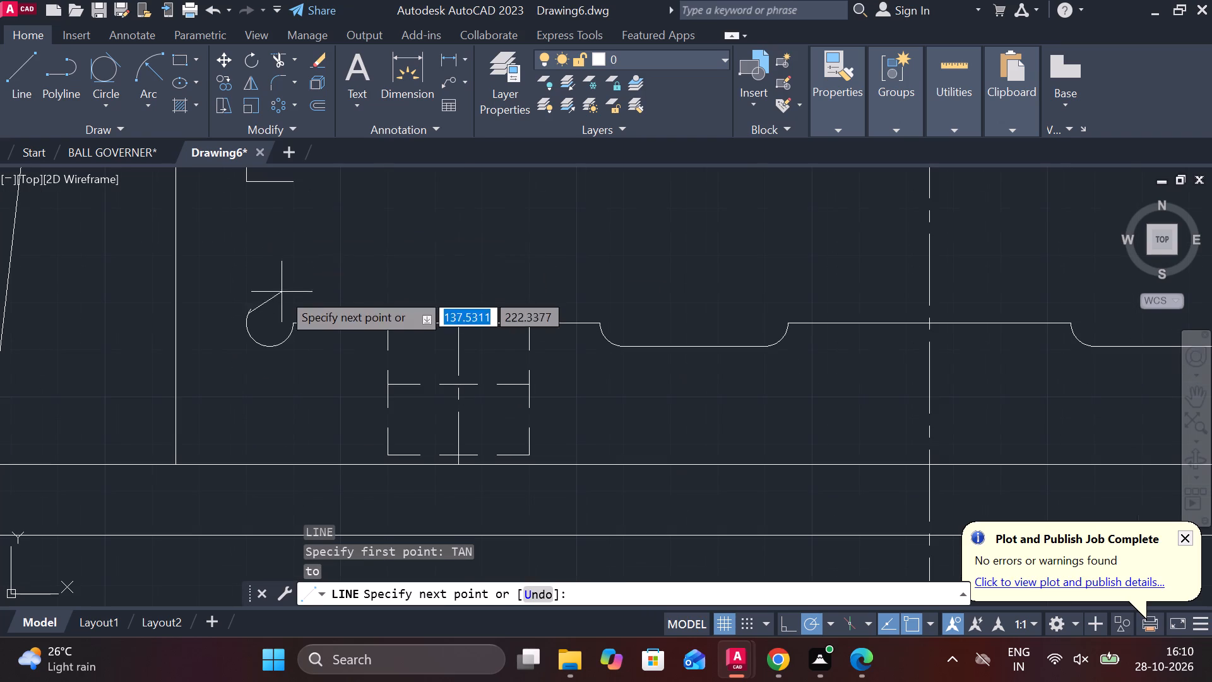
{"action": "left_click", "coordinate": [295, 182]}
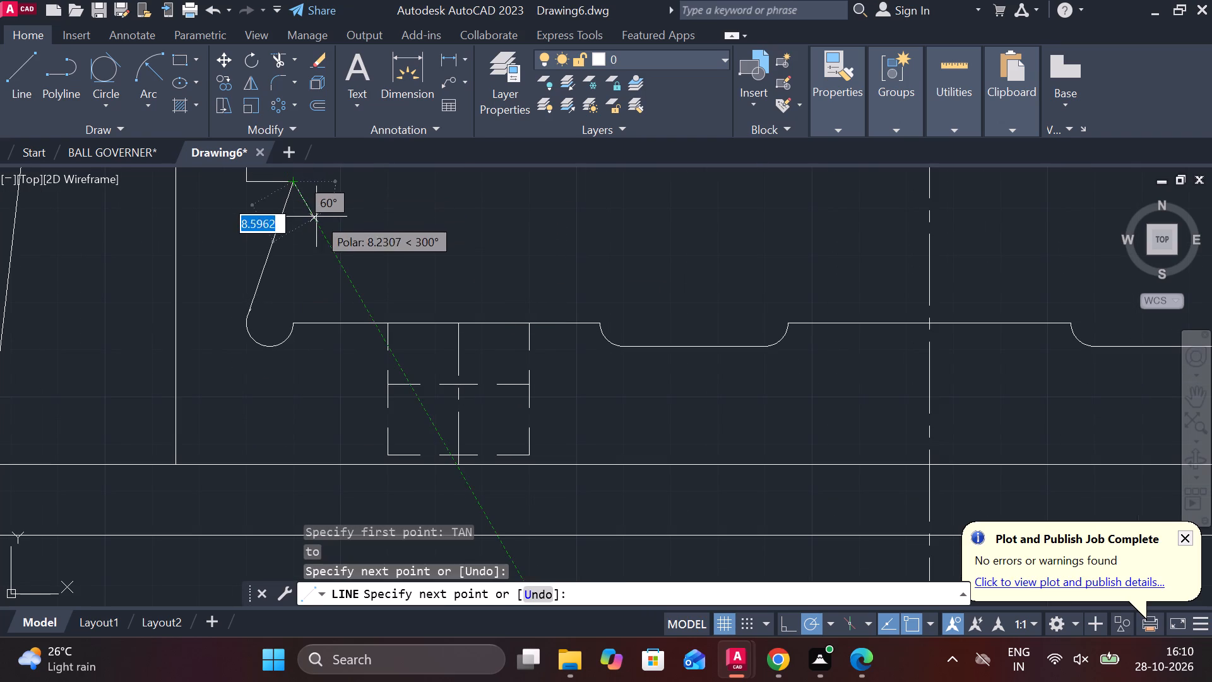
Trim the left arc's short excess end where it crosses the new tangent line in the front view.
{"action": "scroll", "coordinate": [317, 217], "scroll_direction": "up", "scroll_amount": 1}
{"action": "key", "text": "grave"}
{"action": "key", "text": "Escape"}
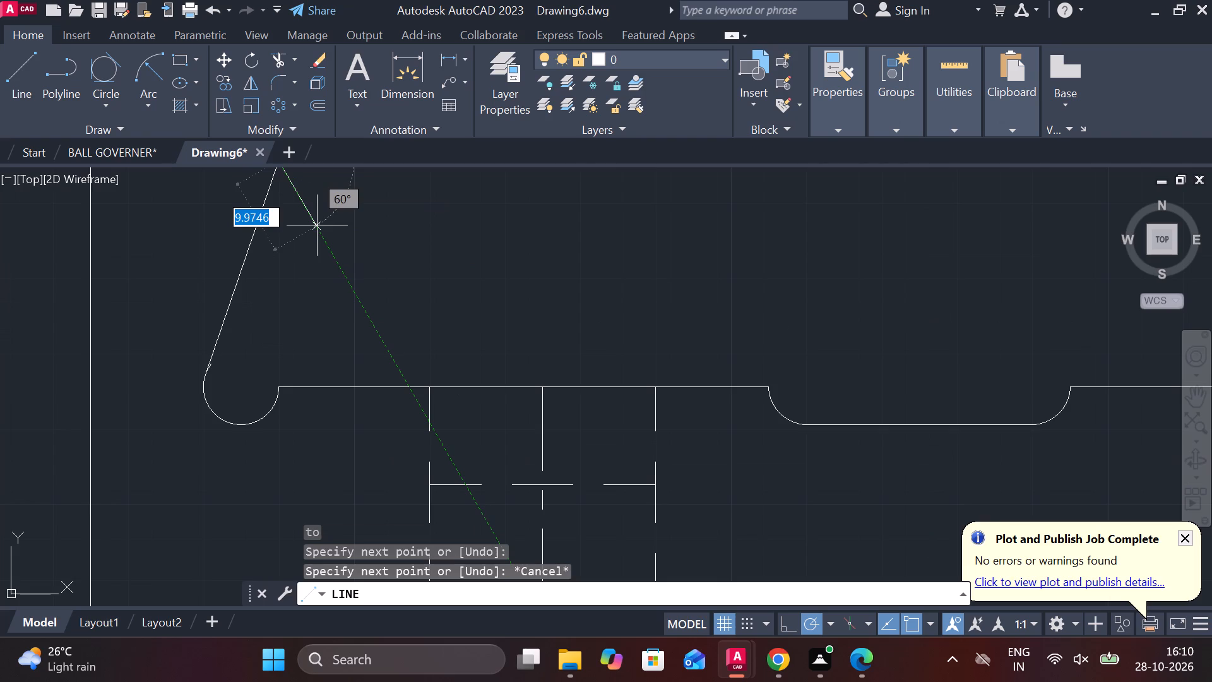
{"action": "key", "text": "Escape"}
{"action": "type", "text": "TR"}
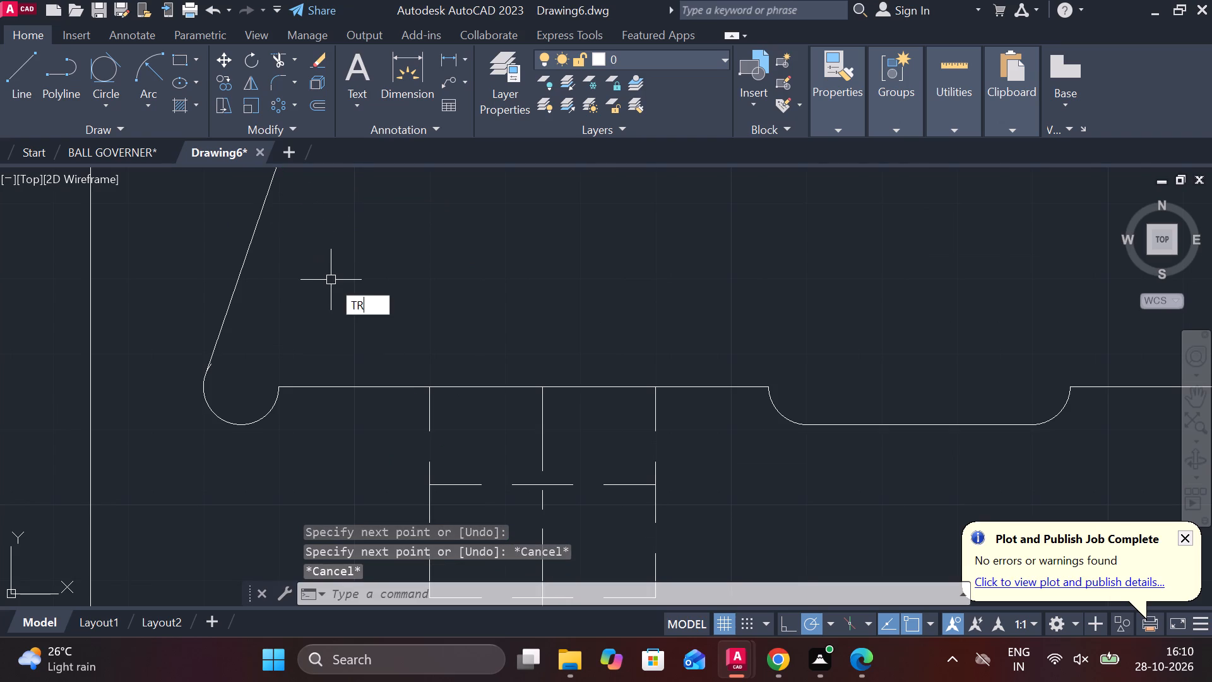
{"action": "key", "text": "space"}
{"action": "left_click", "coordinate": [213, 371]}
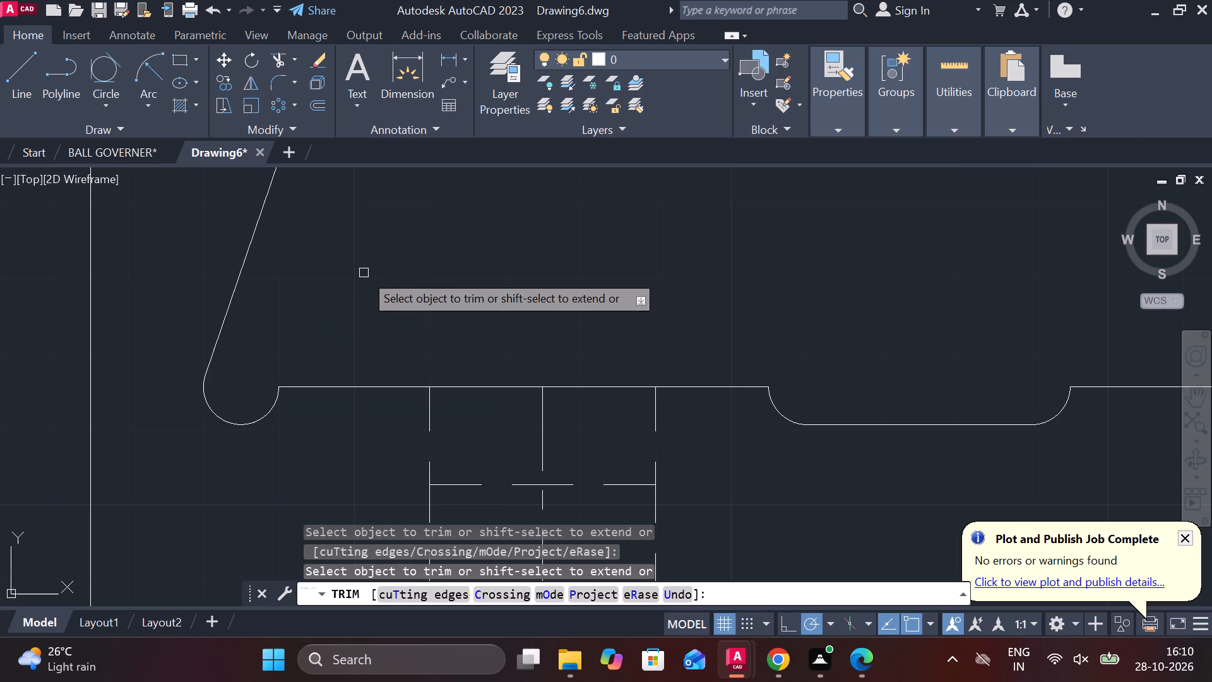
{"action": "scroll", "coordinate": [375, 263], "scroll_direction": "down", "scroll_amount": 2}
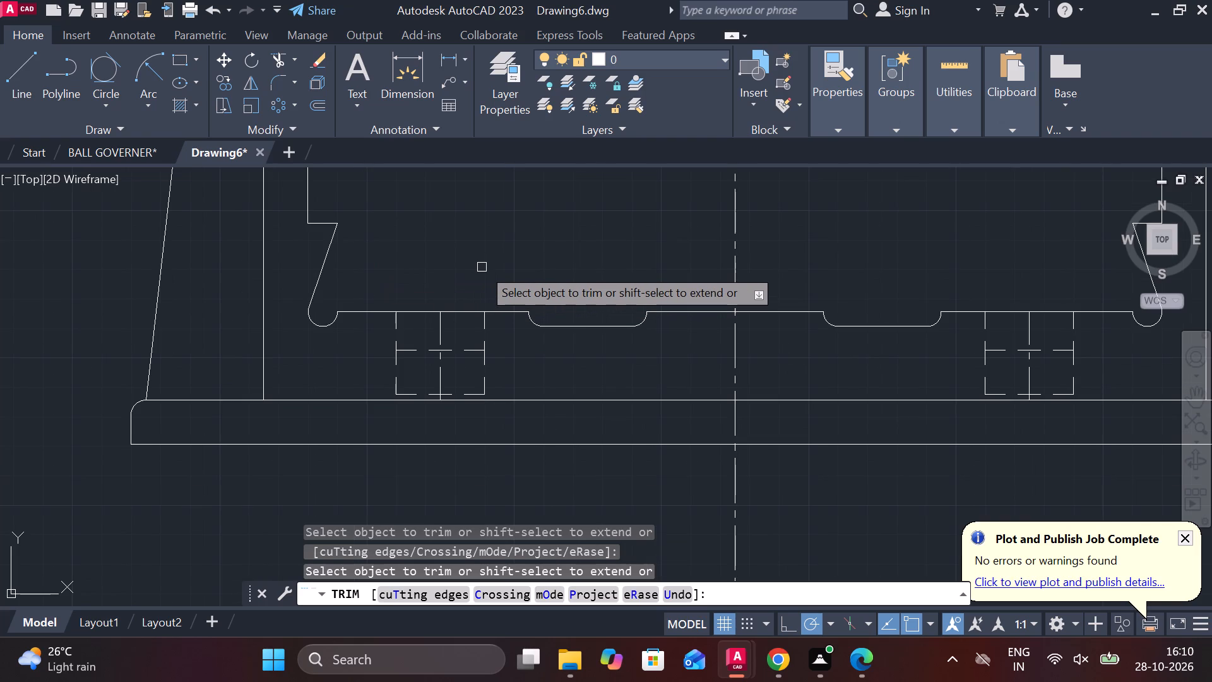
{"action": "key", "text": "Escape"}
Draw a 75-long vertical line along the plan view's centreline between the inner rounded rectangle's two long edges.
{"action": "scroll", "coordinate": [487, 266], "scroll_direction": "down", "scroll_amount": 2}
{"action": "middle_click_drag", "start_coordinate": [609, 270], "coordinate": [498, 259]}
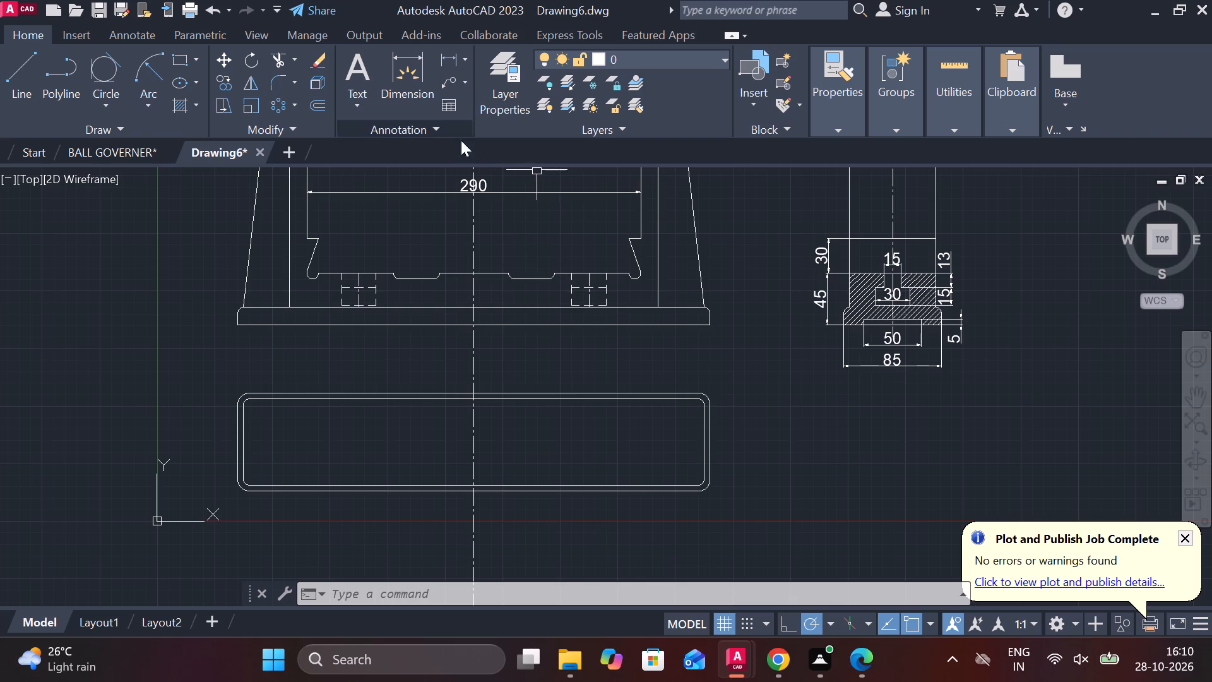
{"action": "middle_click_drag", "start_coordinate": [475, 351], "coordinate": [468, 312]}
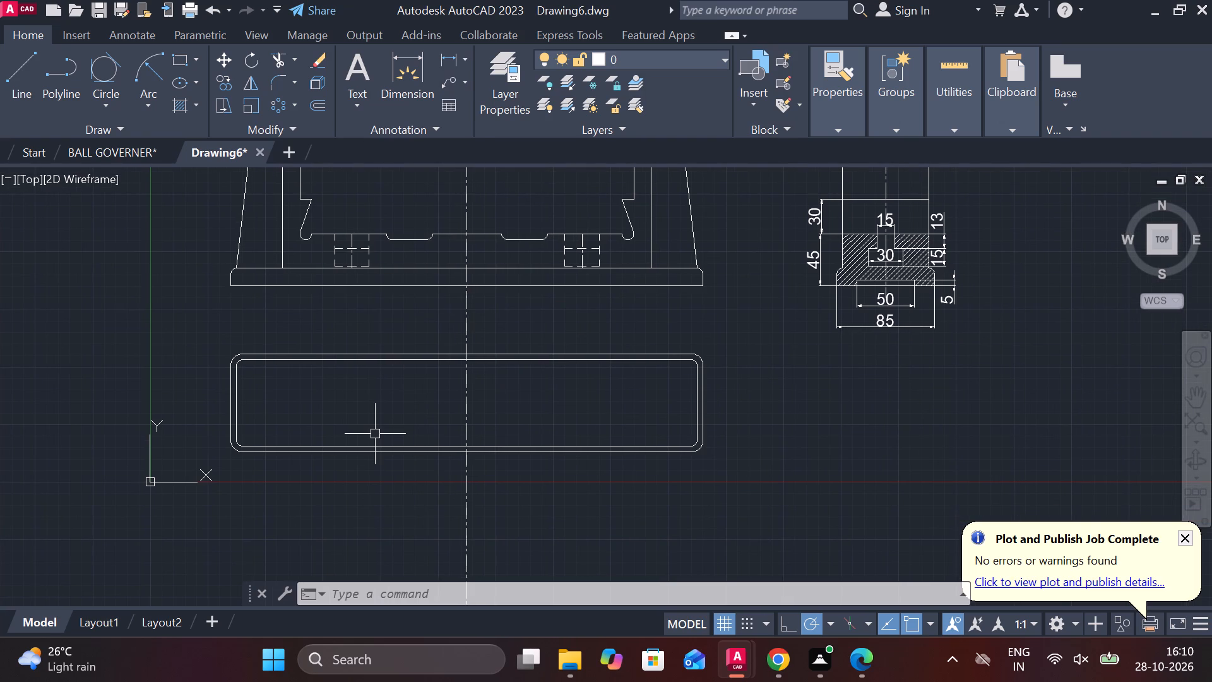
{"action": "middle_click_drag", "start_coordinate": [479, 448], "coordinate": [475, 398]}
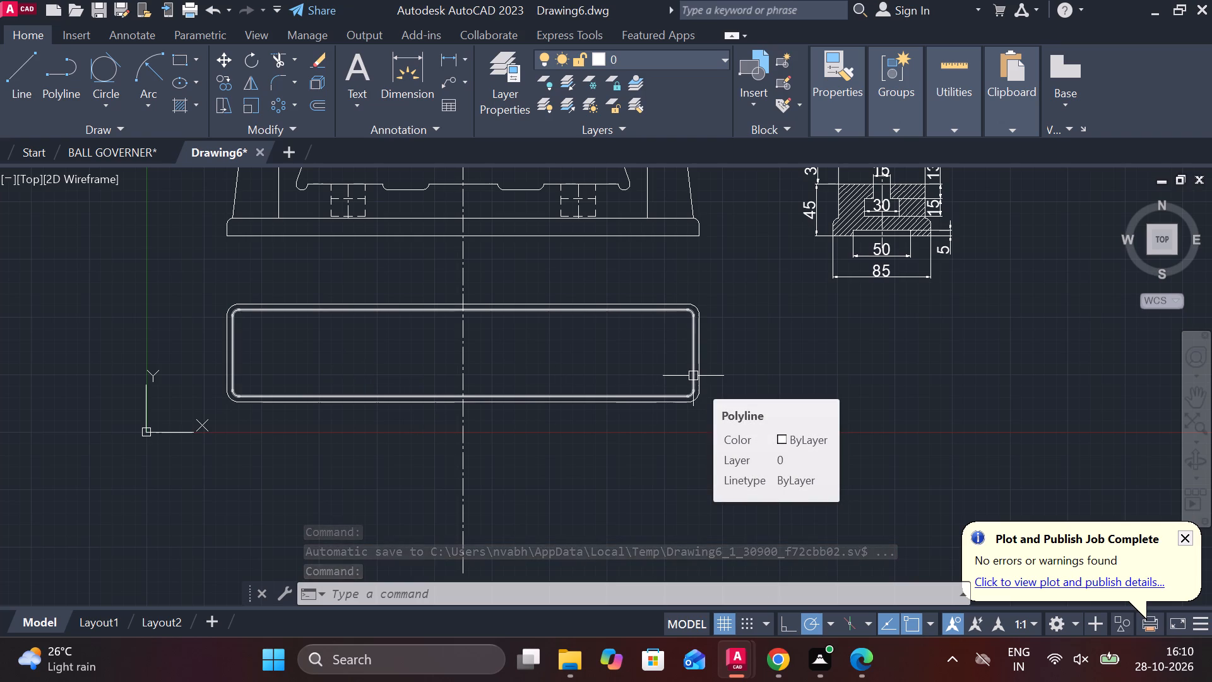
{"action": "key", "text": "l"}
{"action": "key", "text": "Return"}
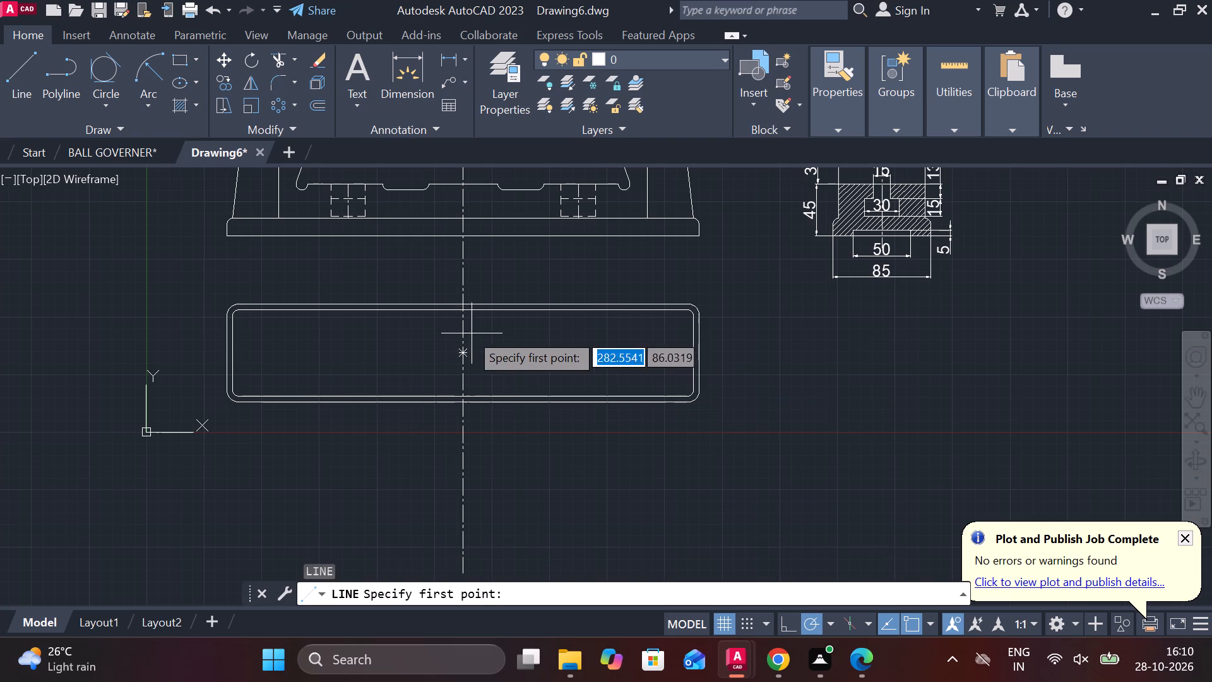
{"action": "left_click", "coordinate": [466, 316]}
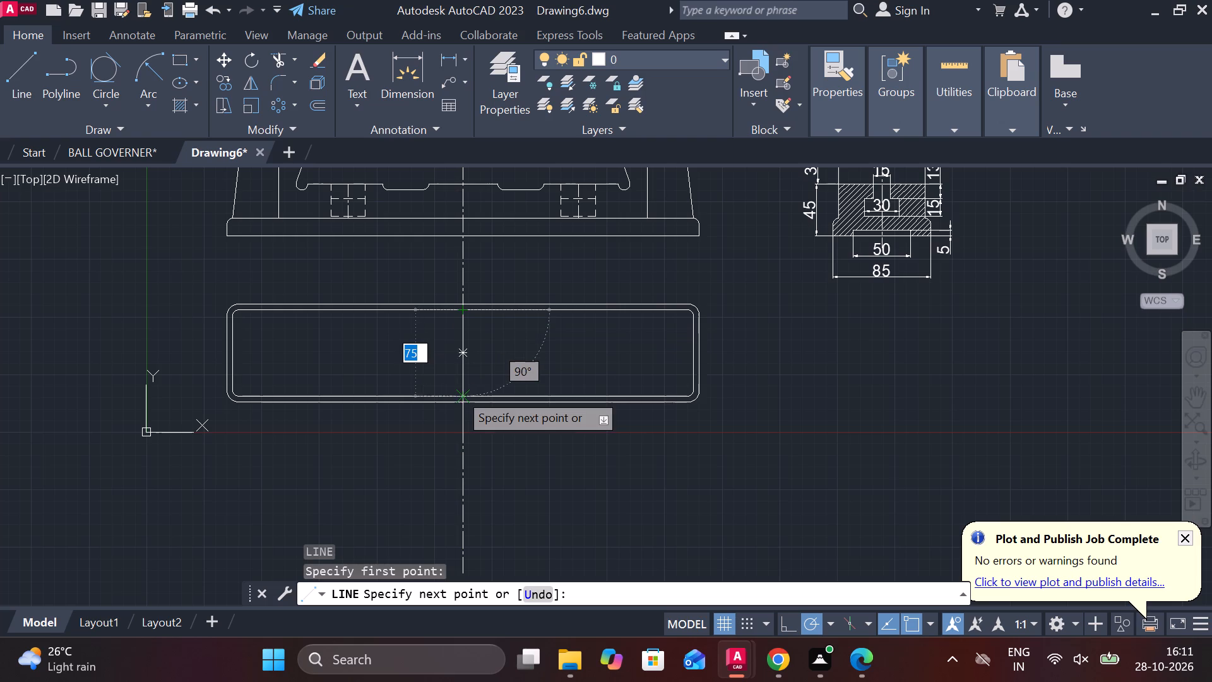
{"action": "left_click", "coordinate": [458, 392]}
{"action": "key", "text": "Escape"}
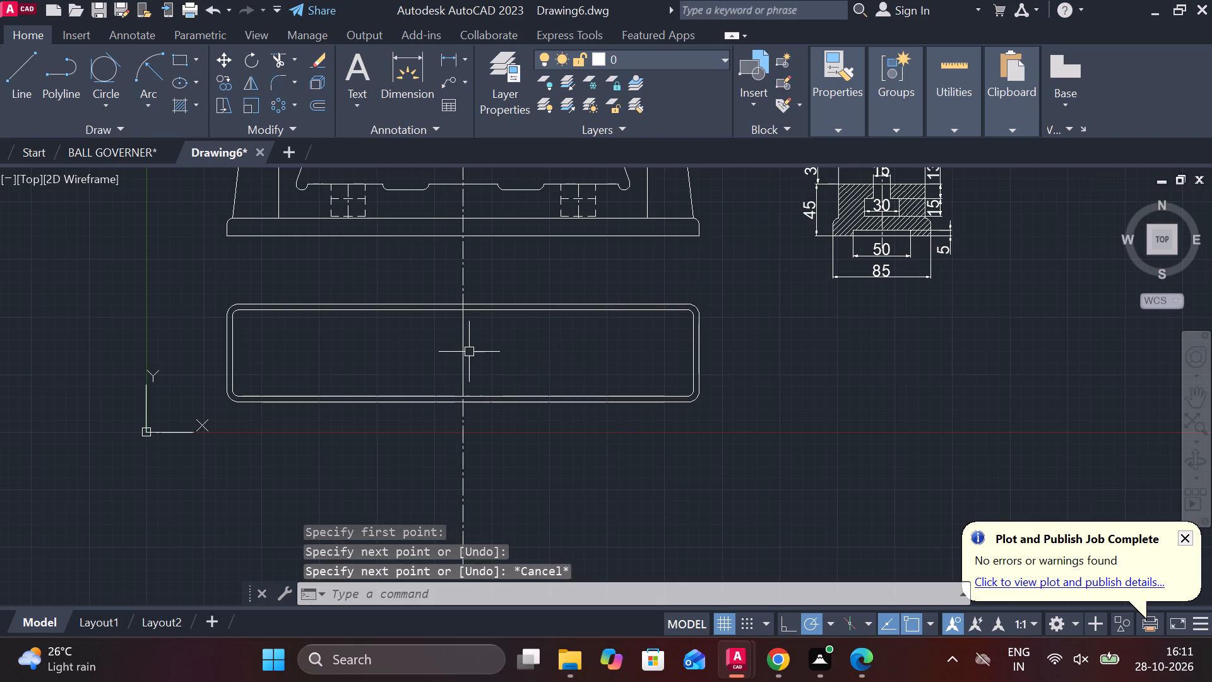
Offset the plan's central line 30 through the right recess's inner end, and that copy 60 back through the left recess's inner end.
{"action": "left_click", "coordinate": [458, 344]}
{"action": "key", "text": "o"}
{"action": "key", "text": "Return"}
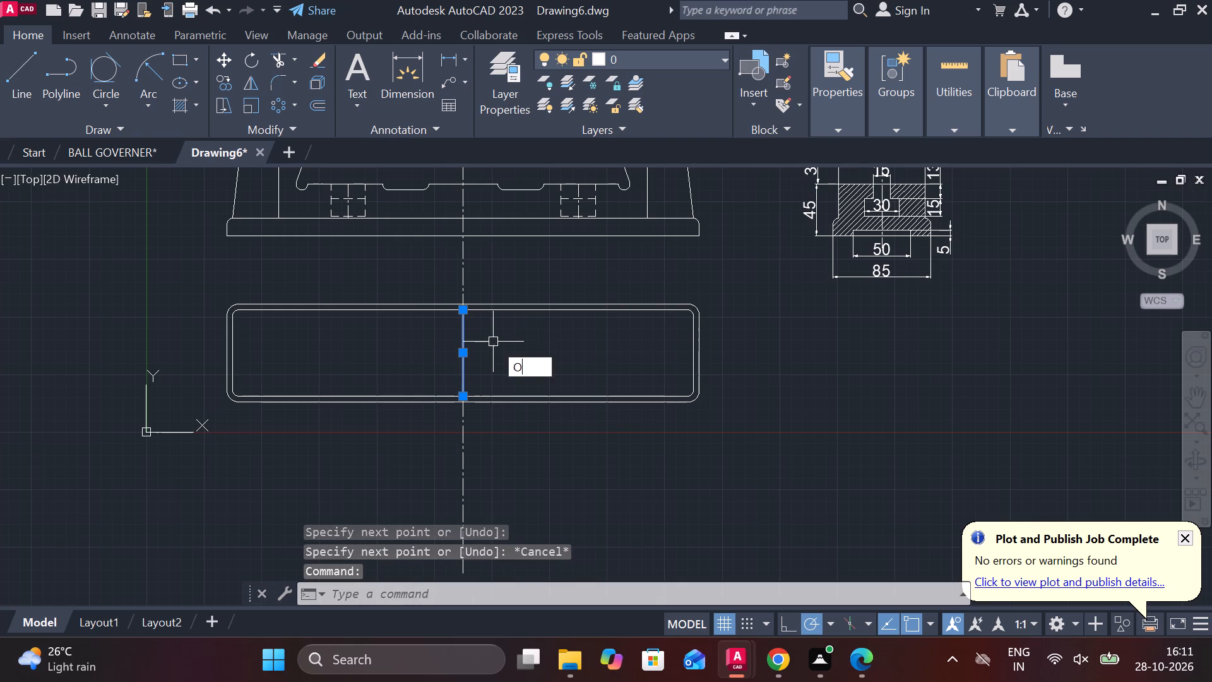
{"action": "key", "text": "Return"}
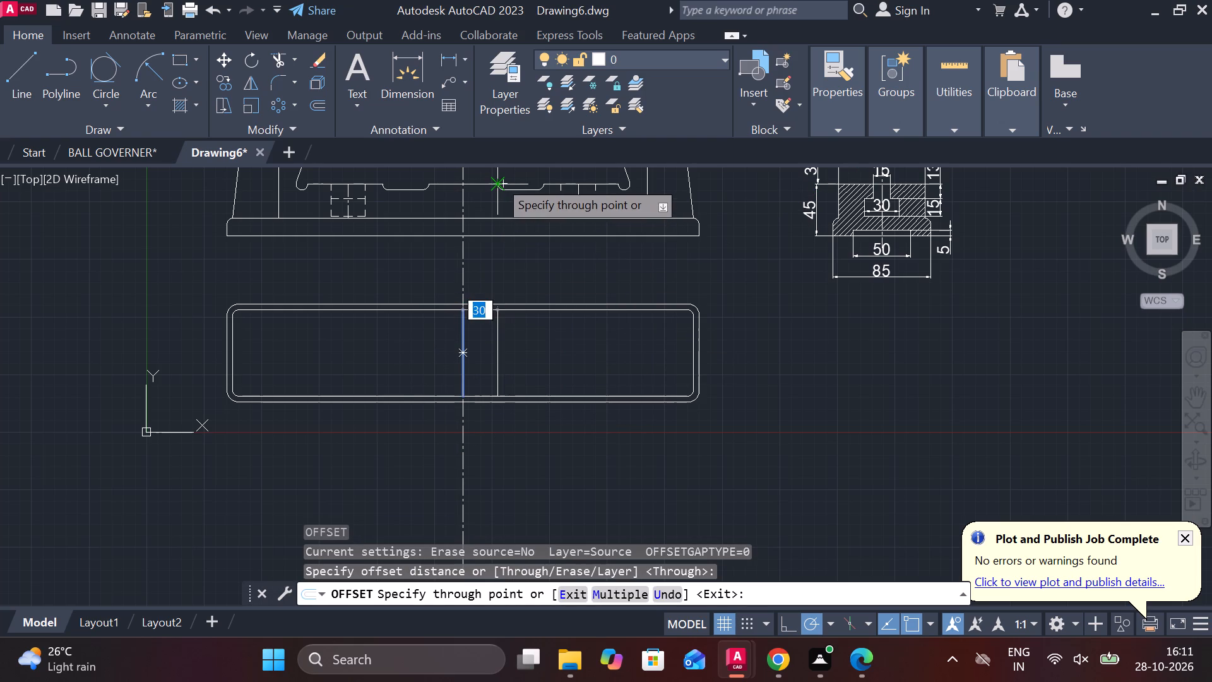
{"action": "scroll", "coordinate": [498, 179], "scroll_direction": "up", "scroll_amount": 3}
{"action": "left_click", "coordinate": [494, 200]}
{"action": "scroll", "coordinate": [492, 198], "scroll_direction": "down", "scroll_amount": 3}
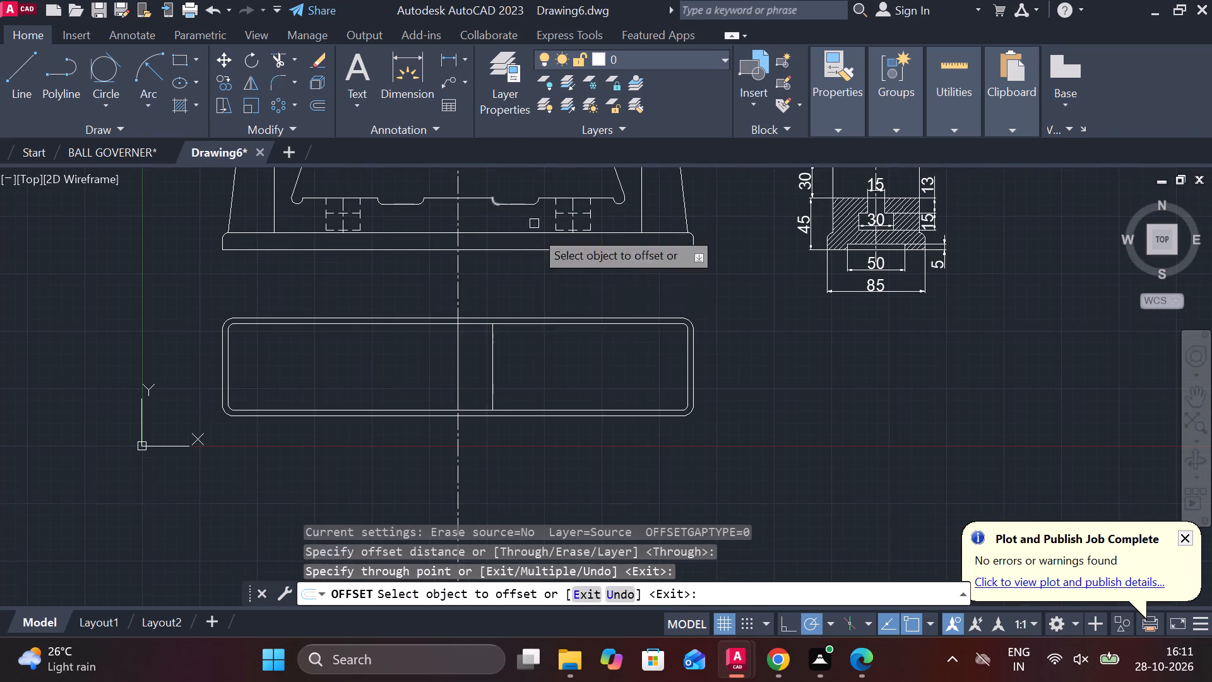
{"action": "left_click", "coordinate": [495, 364]}
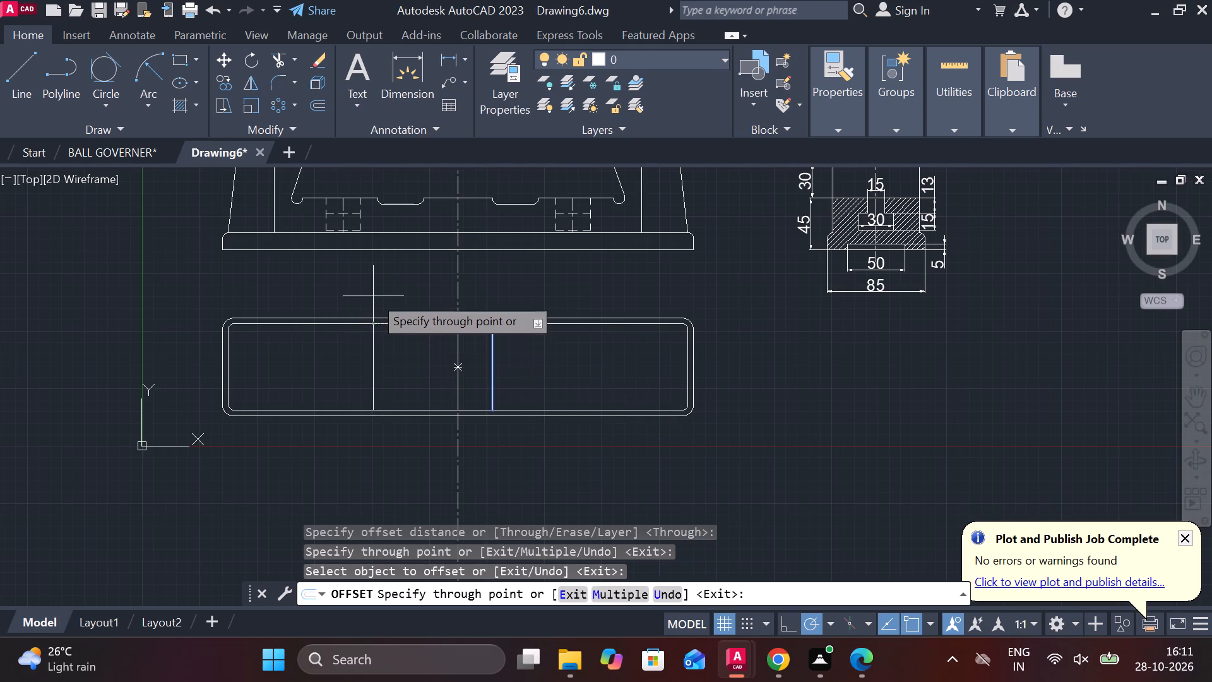
{"action": "scroll", "coordinate": [373, 294], "scroll_direction": "up", "scroll_amount": 2}
{"action": "middle_click_drag", "start_coordinate": [483, 322], "coordinate": [486, 467]}
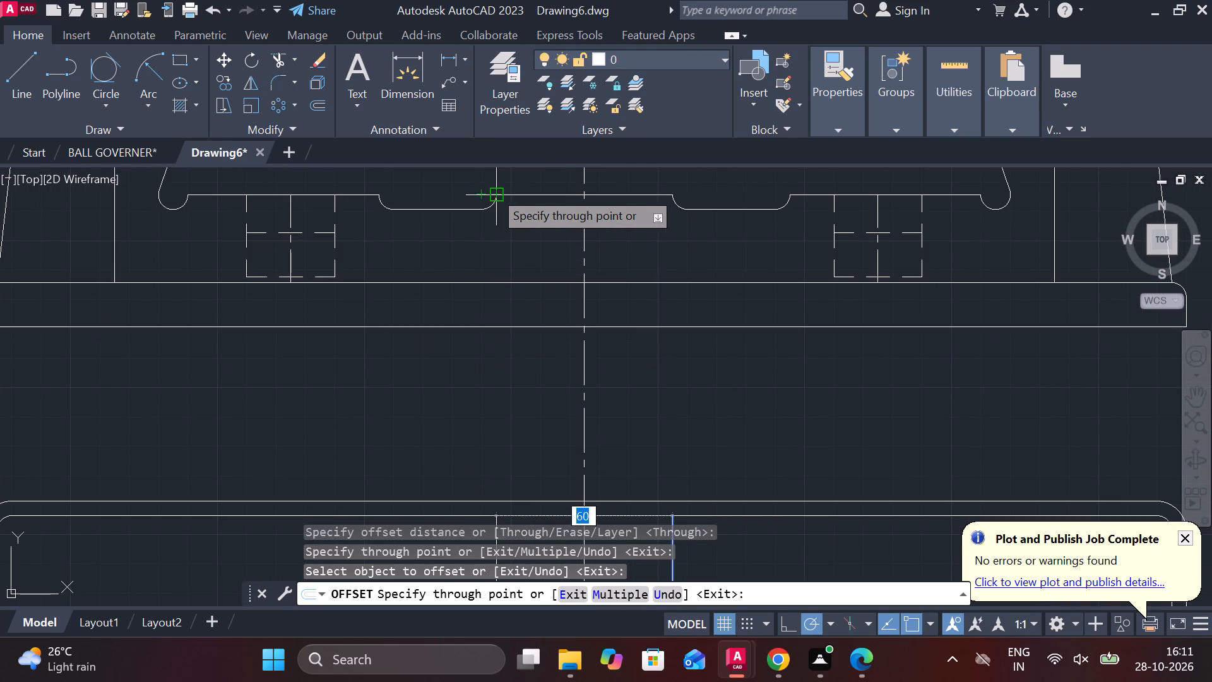
{"action": "left_click", "coordinate": [493, 190]}
{"action": "scroll", "coordinate": [557, 230], "scroll_direction": "down", "scroll_amount": 2}
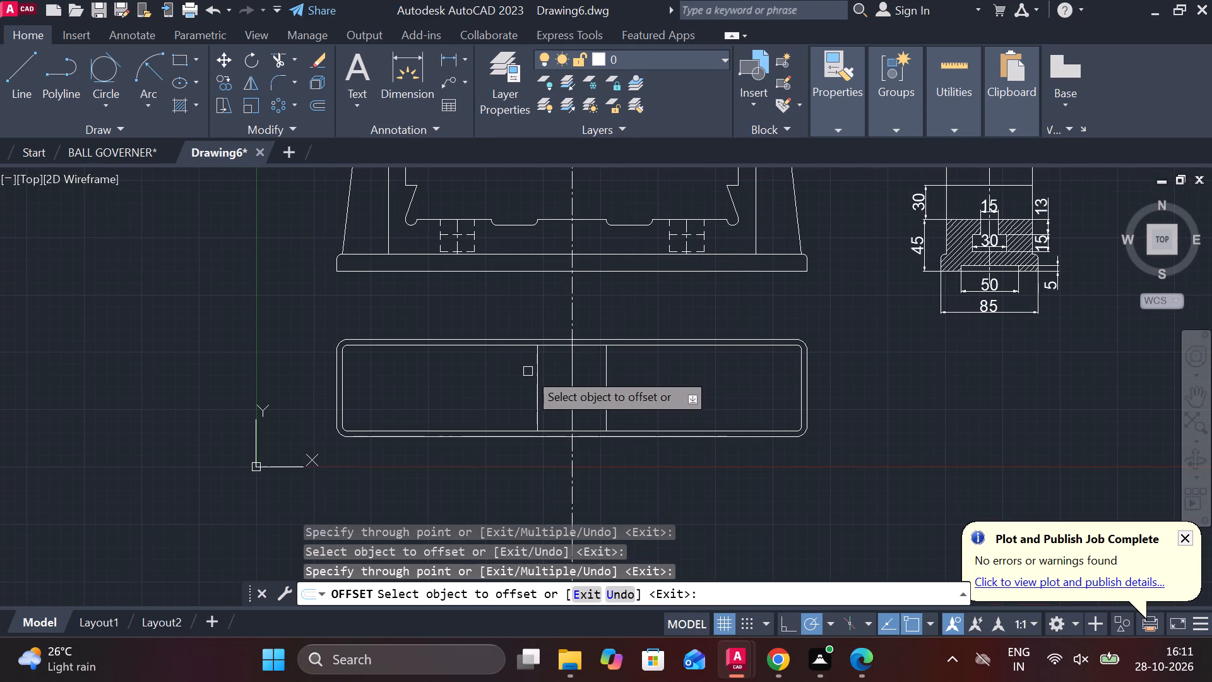
Offset plan lines outward through the left recess's outer end and the inner end of the left rounded corner notch.
{"action": "left_click", "coordinate": [535, 371]}
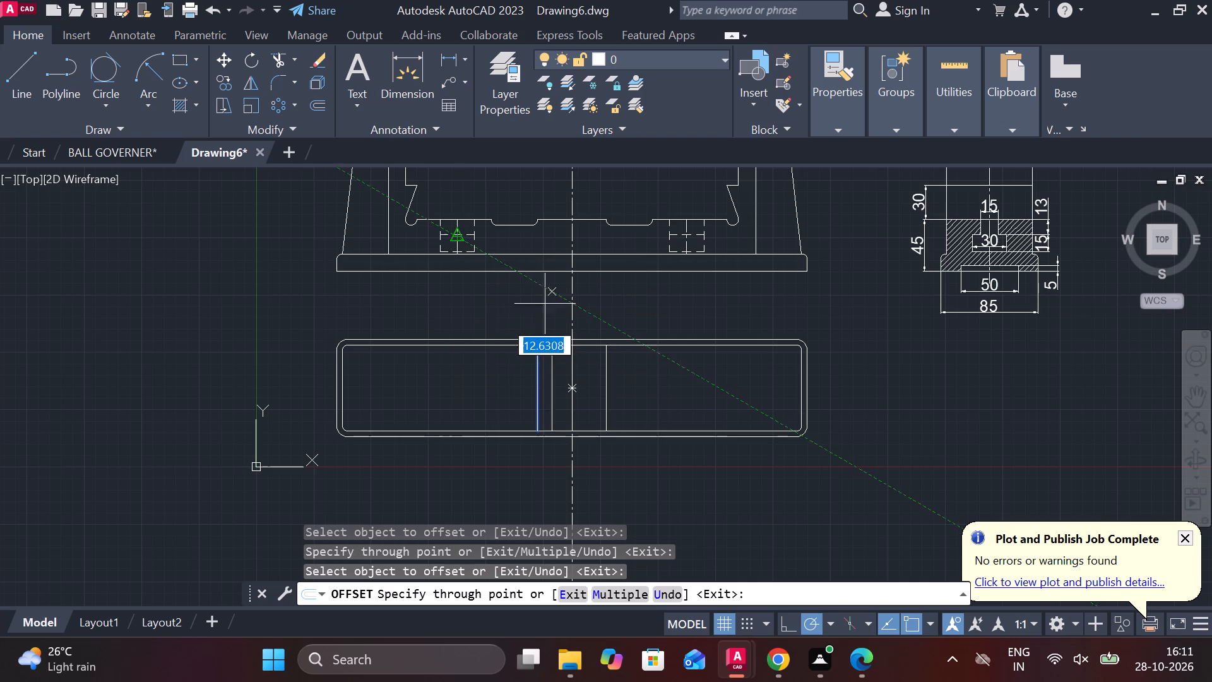
{"action": "scroll", "coordinate": [481, 222], "scroll_direction": "up", "scroll_amount": 3}
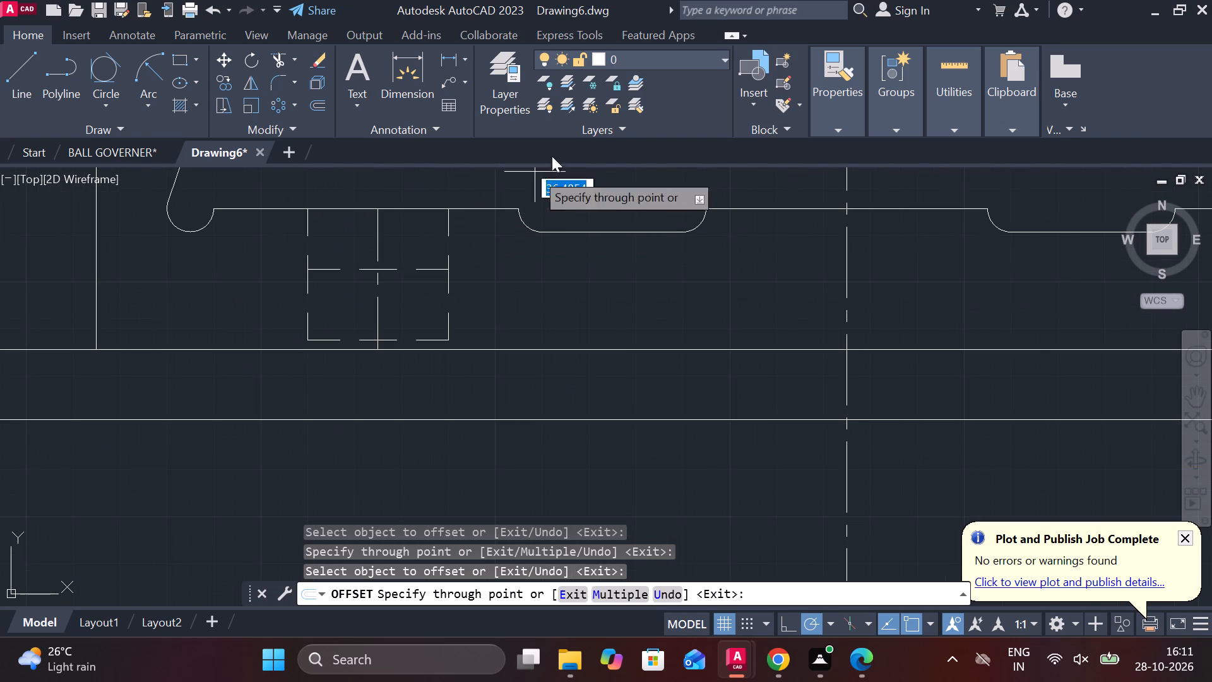
{"action": "left_click", "coordinate": [520, 204]}
{"action": "scroll", "coordinate": [543, 215], "scroll_direction": "down", "scroll_amount": 2}
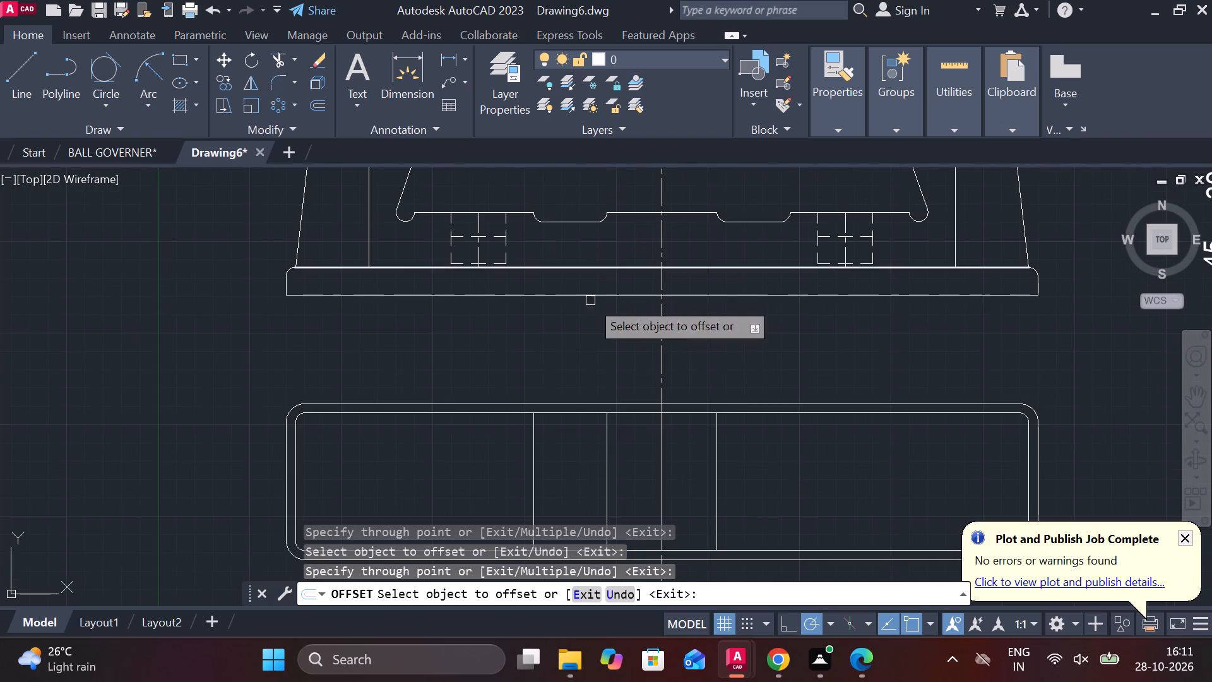
{"action": "left_click", "coordinate": [533, 442]}
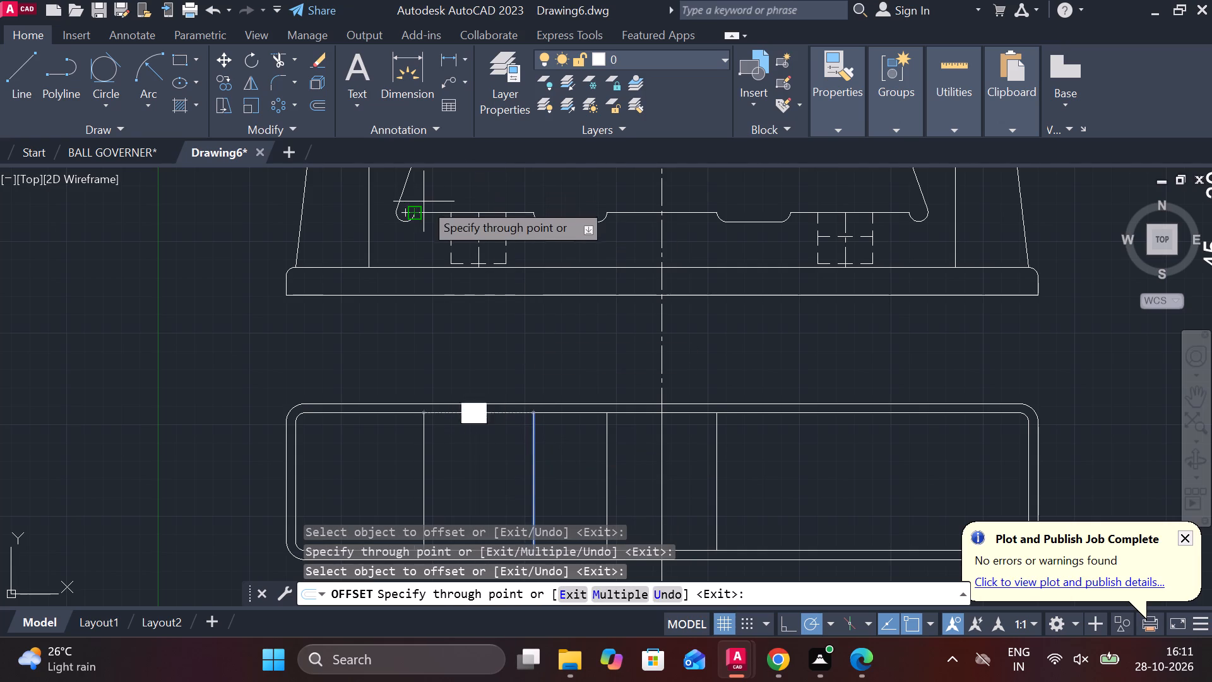
{"action": "scroll", "coordinate": [424, 203], "scroll_direction": "up", "scroll_amount": 2}
{"action": "left_click", "coordinate": [401, 232]}
{"action": "scroll", "coordinate": [449, 230], "scroll_direction": "down", "scroll_amount": 3}
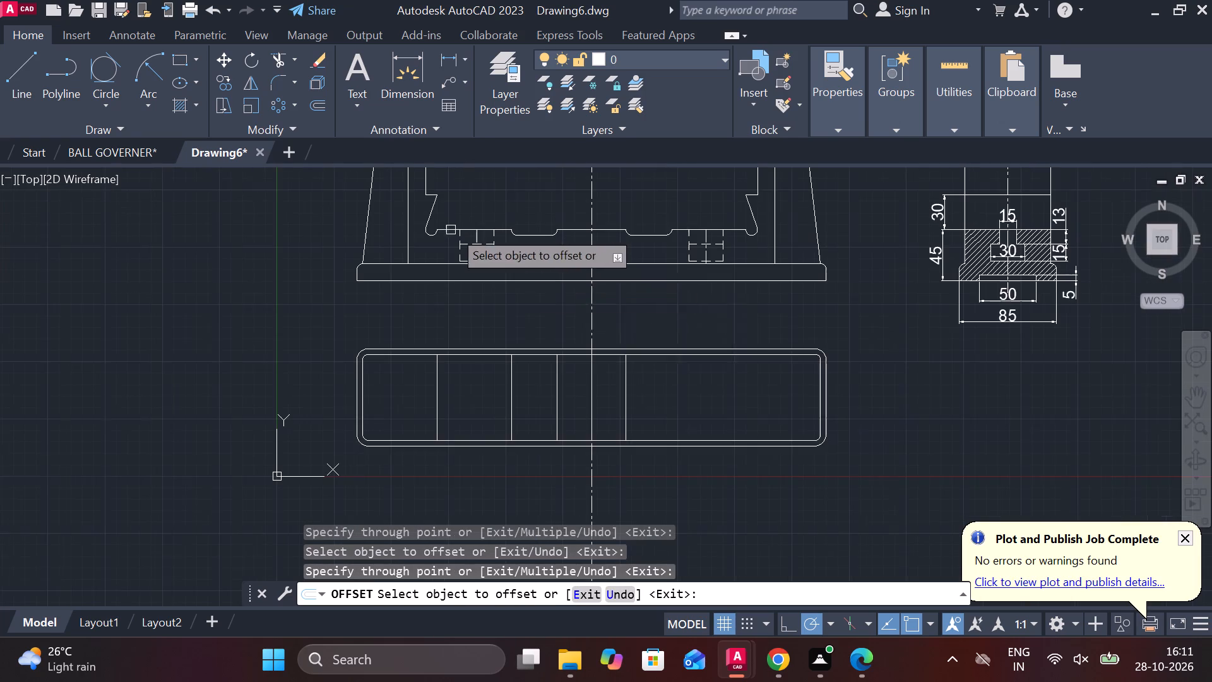
Offset plan lines outward through the right recess's outer end and the inner end of the right rounded corner notch.
{"action": "left_click", "coordinate": [623, 385]}
{"action": "scroll", "coordinate": [691, 198], "scroll_direction": "up", "scroll_amount": 2}
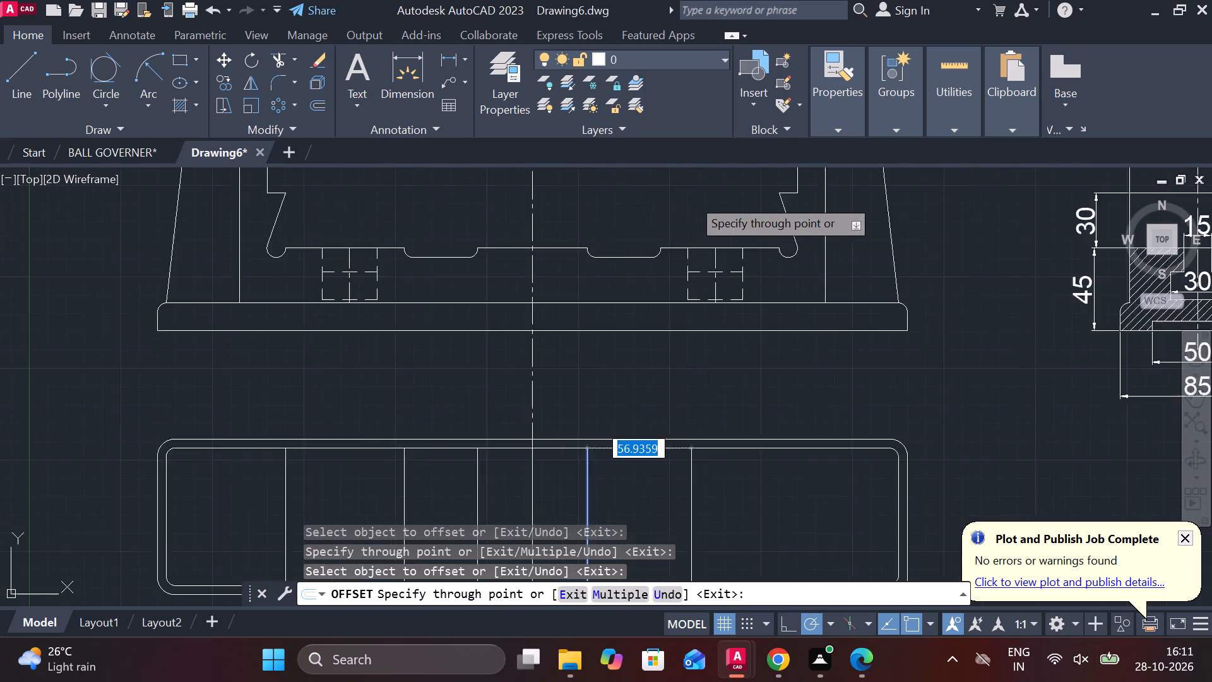
{"action": "scroll", "coordinate": [691, 198], "scroll_direction": "up", "scroll_amount": 1}
{"action": "left_click", "coordinate": [617, 333]}
{"action": "scroll", "coordinate": [636, 315], "scroll_direction": "down", "scroll_amount": 3}
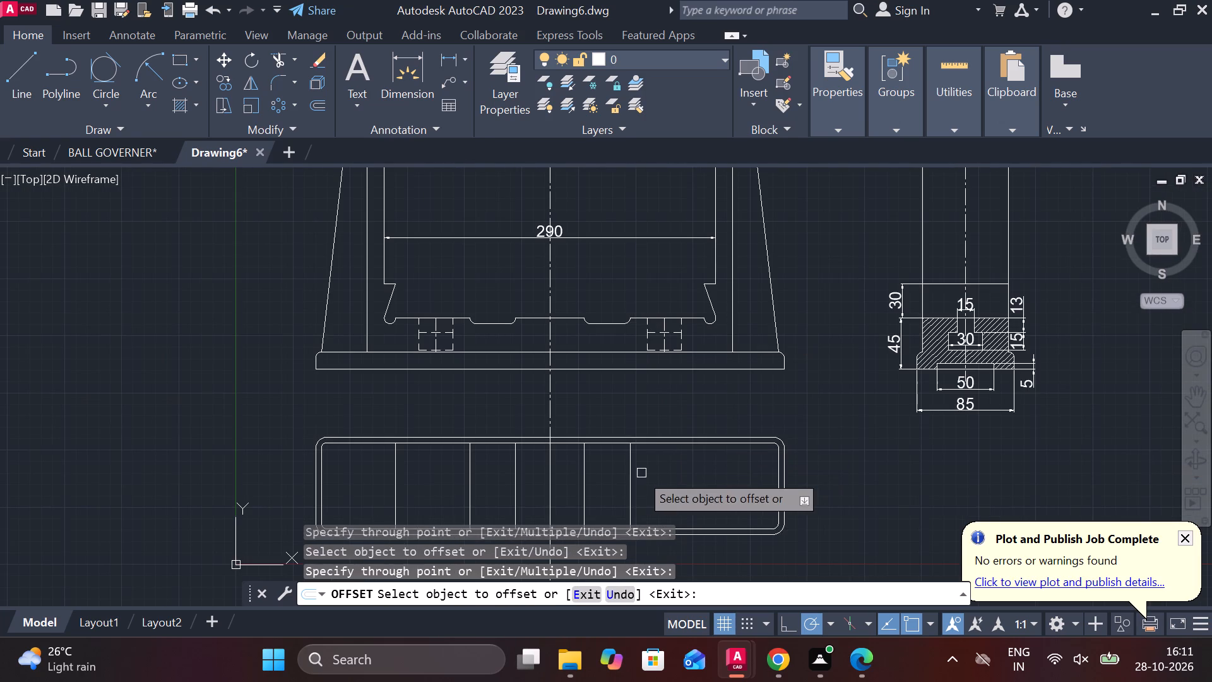
{"action": "left_click", "coordinate": [627, 473]}
{"action": "scroll", "coordinate": [704, 303], "scroll_direction": "up", "scroll_amount": 3}
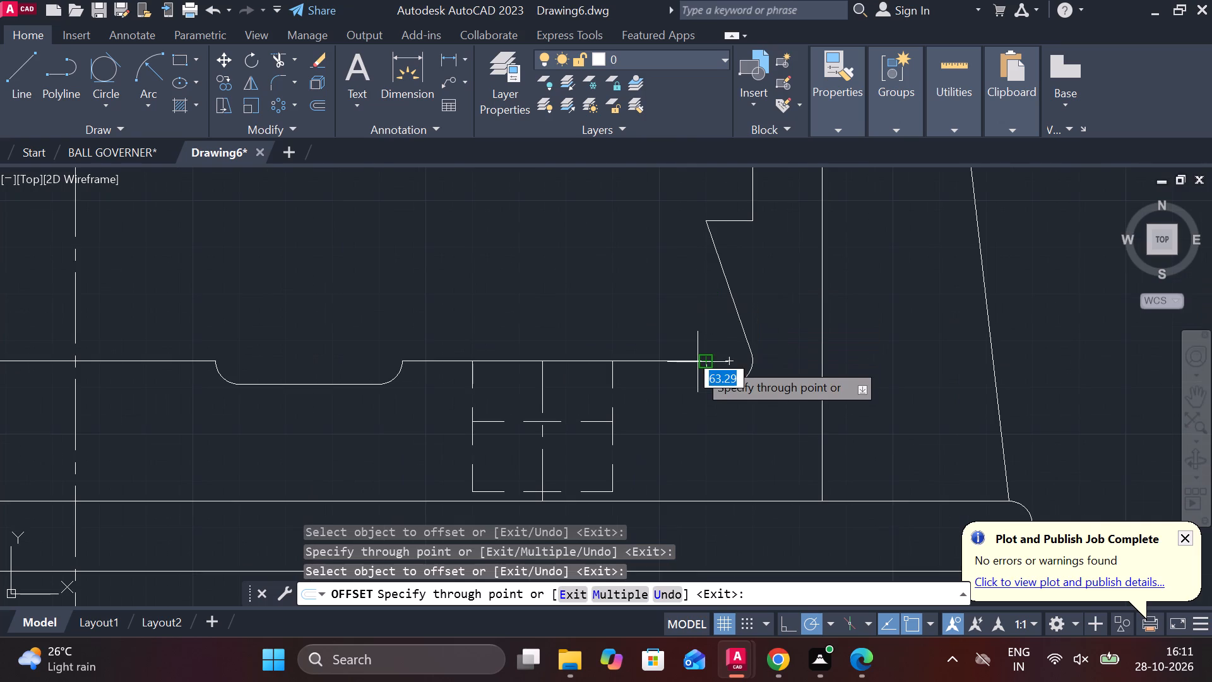
{"action": "left_click", "coordinate": [701, 362]}
{"action": "scroll", "coordinate": [702, 356], "scroll_direction": "down", "scroll_amount": 3}
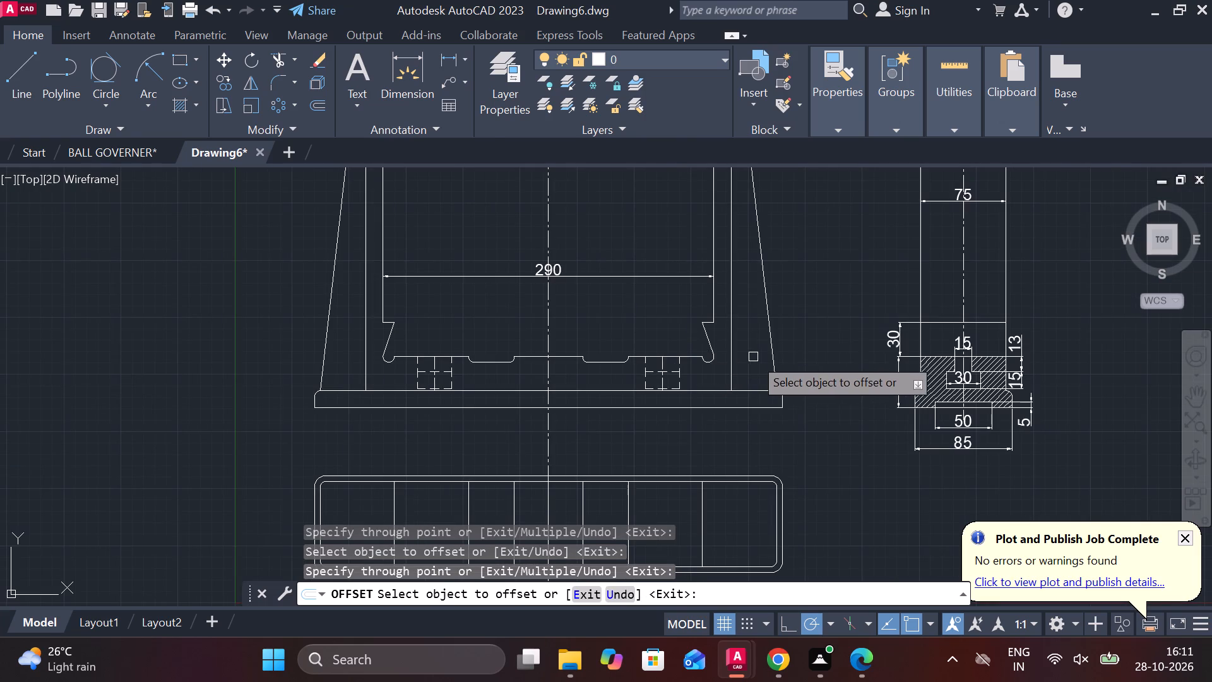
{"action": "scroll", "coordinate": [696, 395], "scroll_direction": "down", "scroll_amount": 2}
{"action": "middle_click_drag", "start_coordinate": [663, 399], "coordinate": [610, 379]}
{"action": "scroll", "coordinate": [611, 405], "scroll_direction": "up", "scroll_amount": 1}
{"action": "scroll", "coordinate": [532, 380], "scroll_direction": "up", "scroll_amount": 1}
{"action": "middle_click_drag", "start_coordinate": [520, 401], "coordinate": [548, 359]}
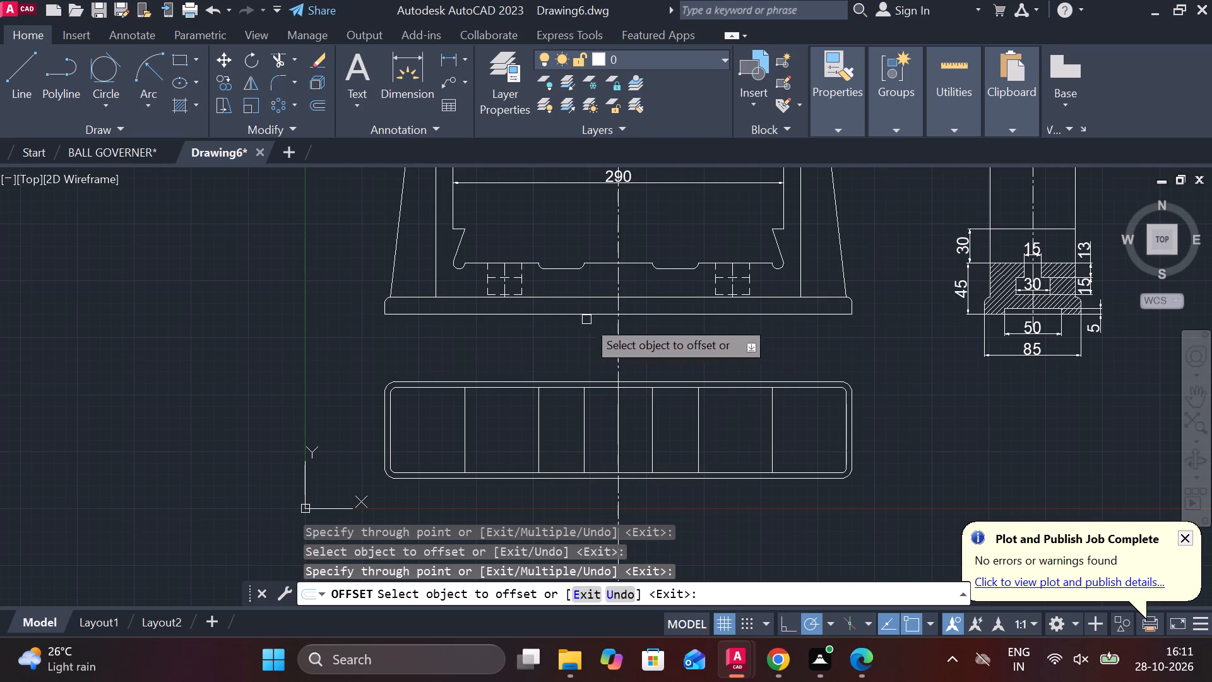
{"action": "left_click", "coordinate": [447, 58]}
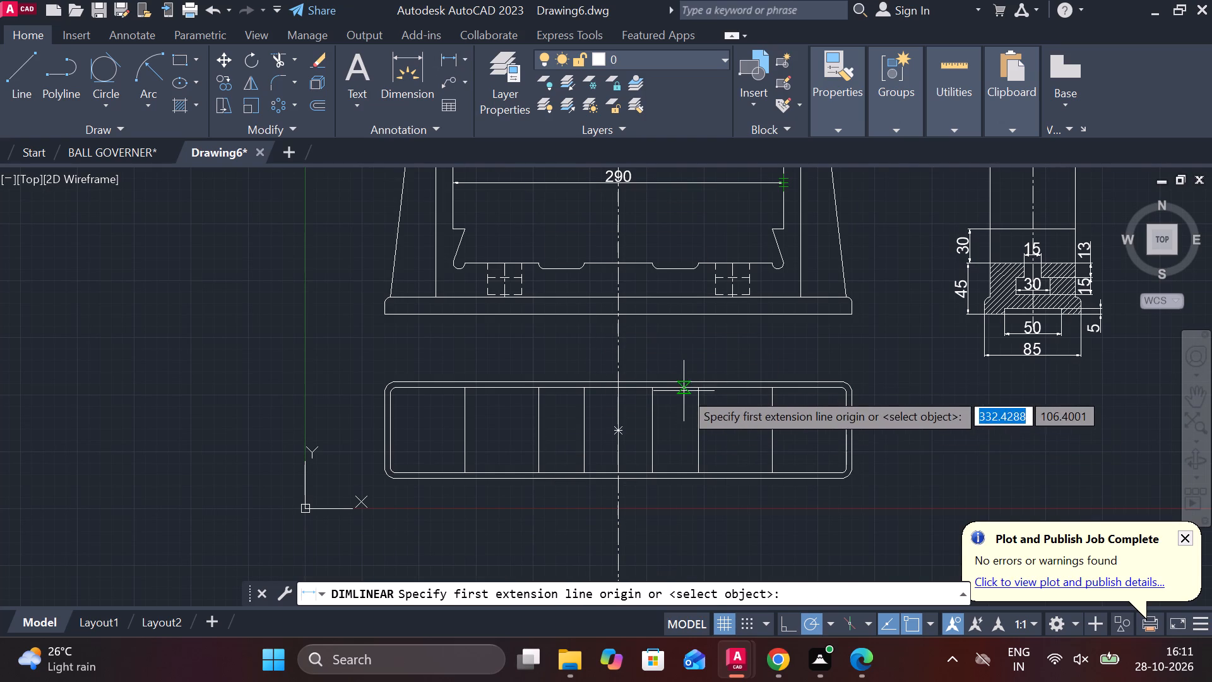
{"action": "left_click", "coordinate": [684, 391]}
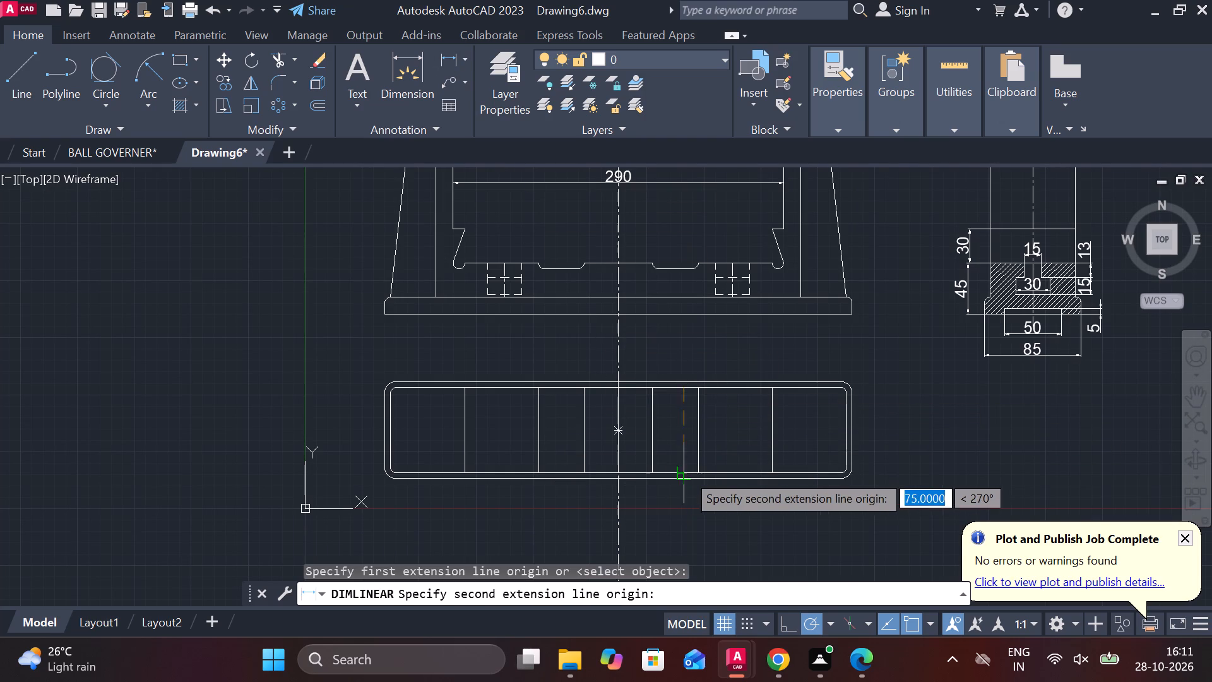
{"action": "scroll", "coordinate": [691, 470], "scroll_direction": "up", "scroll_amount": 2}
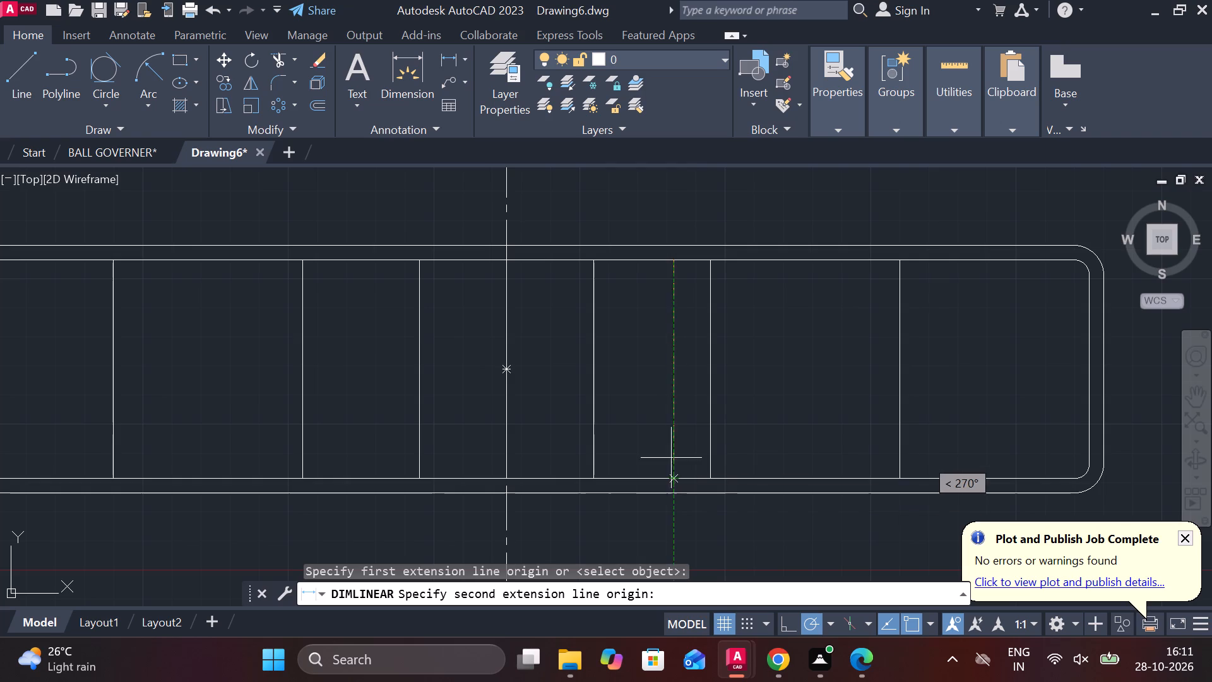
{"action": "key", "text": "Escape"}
Draw a 30 by 15 rectangle from lines in the empty space beside the plan view, below the sectioned side view.
{"action": "scroll", "coordinate": [675, 415], "scroll_direction": "down", "scroll_amount": 1}
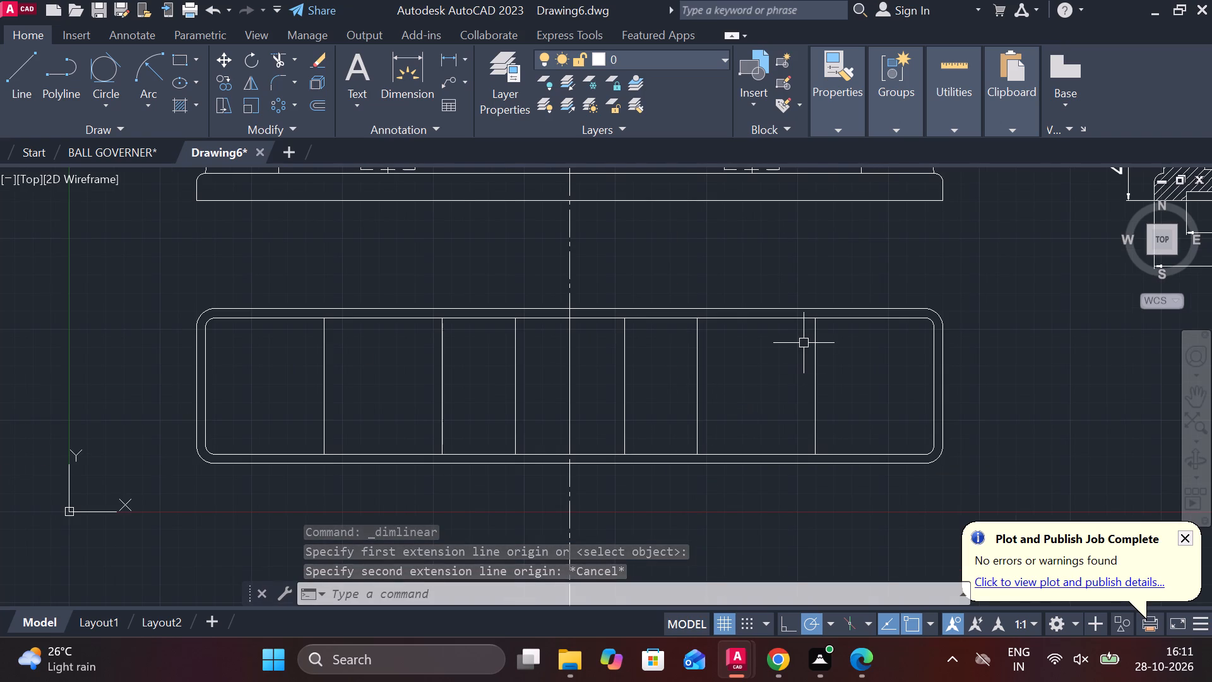
{"action": "scroll", "coordinate": [804, 343], "scroll_direction": "down", "scroll_amount": 1}
{"action": "middle_click_drag", "start_coordinate": [797, 343], "coordinate": [780, 339]}
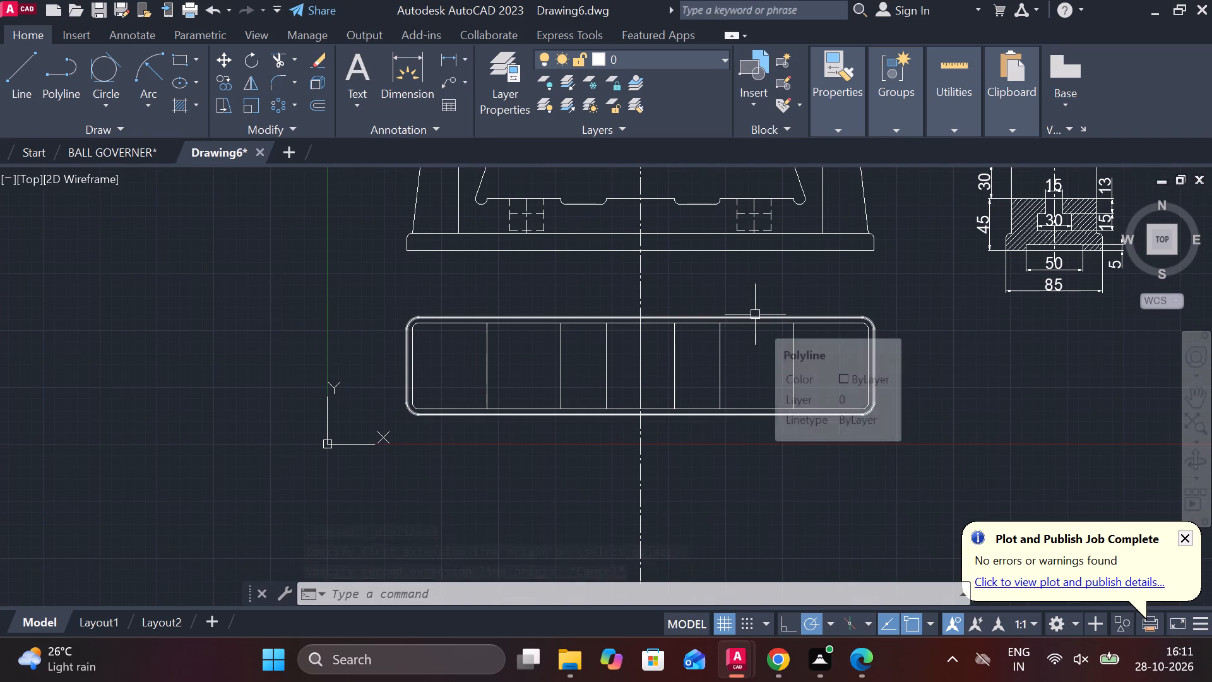
{"action": "middle_click_drag", "start_coordinate": [781, 410], "coordinate": [675, 393]}
{"action": "key", "text": "l"}
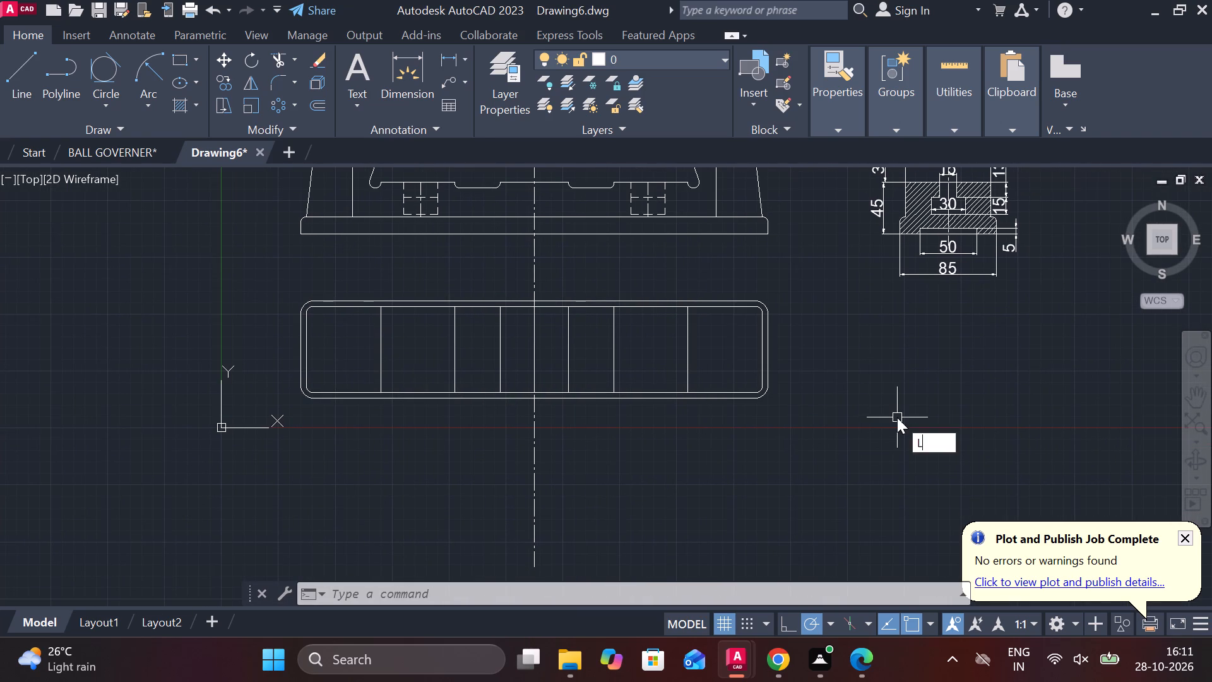
{"action": "key", "text": "Return"}
{"action": "left_click", "coordinate": [858, 388]}
{"action": "type", "text": "15"}
{"action": "key", "text": "space"}
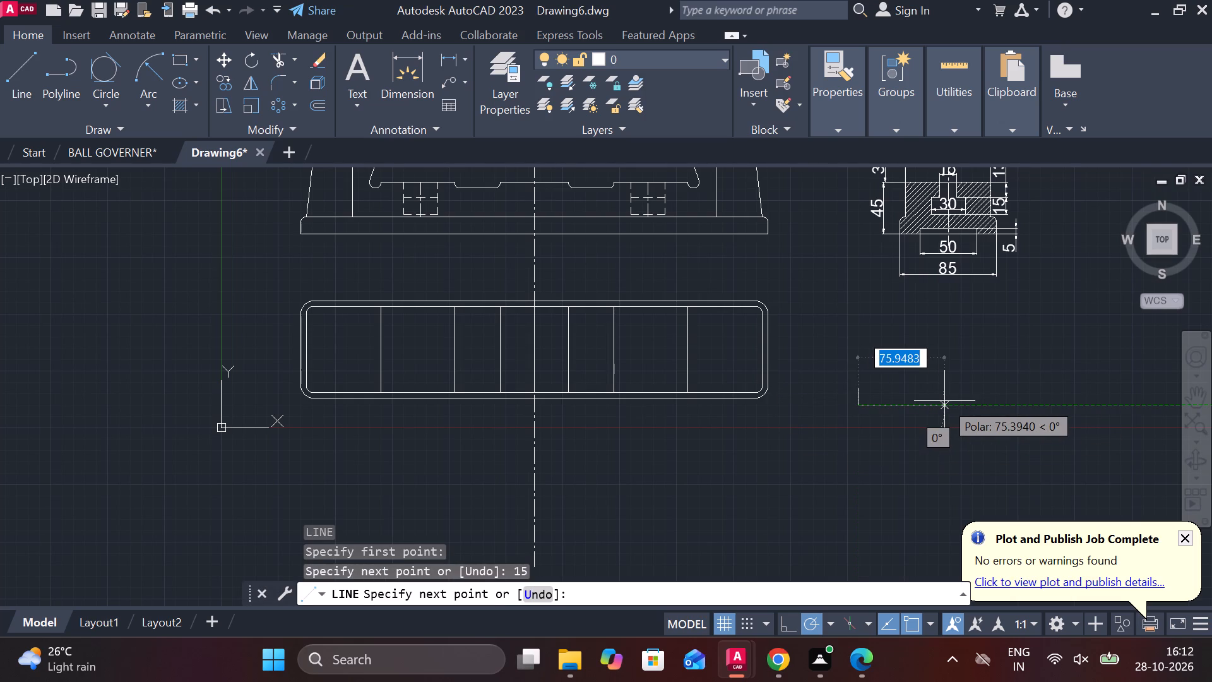
{"action": "key", "text": "3"}
{"action": "type", "text": "0"}
{"action": "key", "text": "space"}
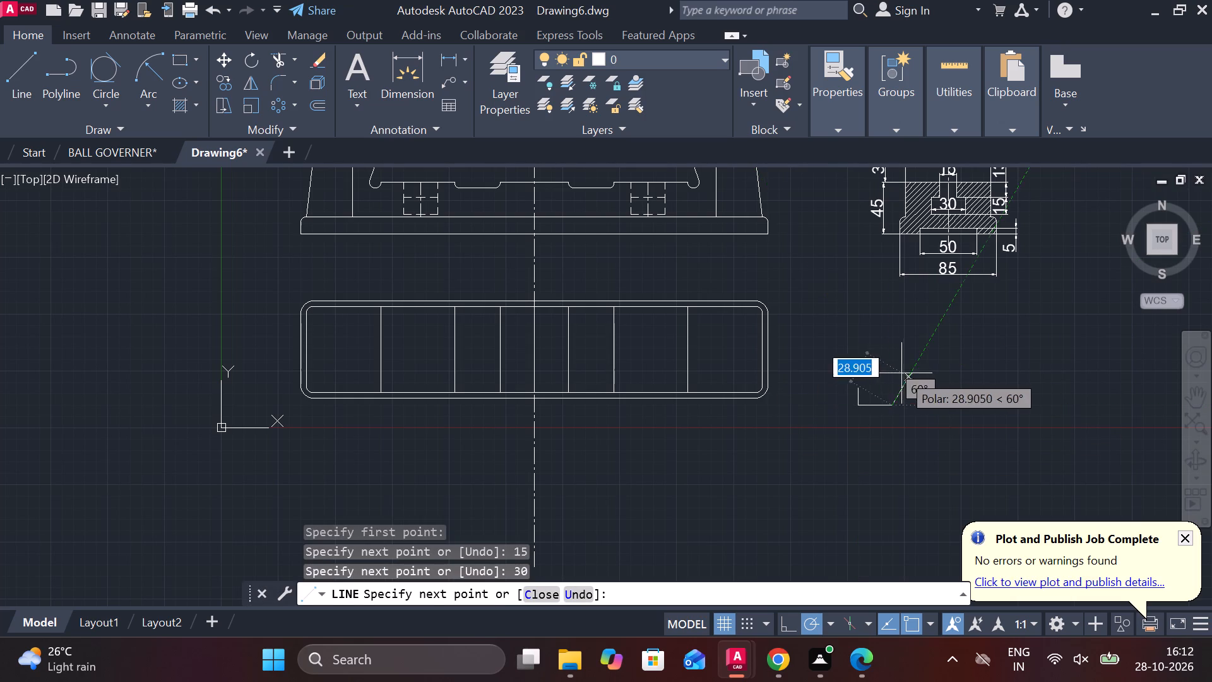
{"action": "type", "text": "15"}
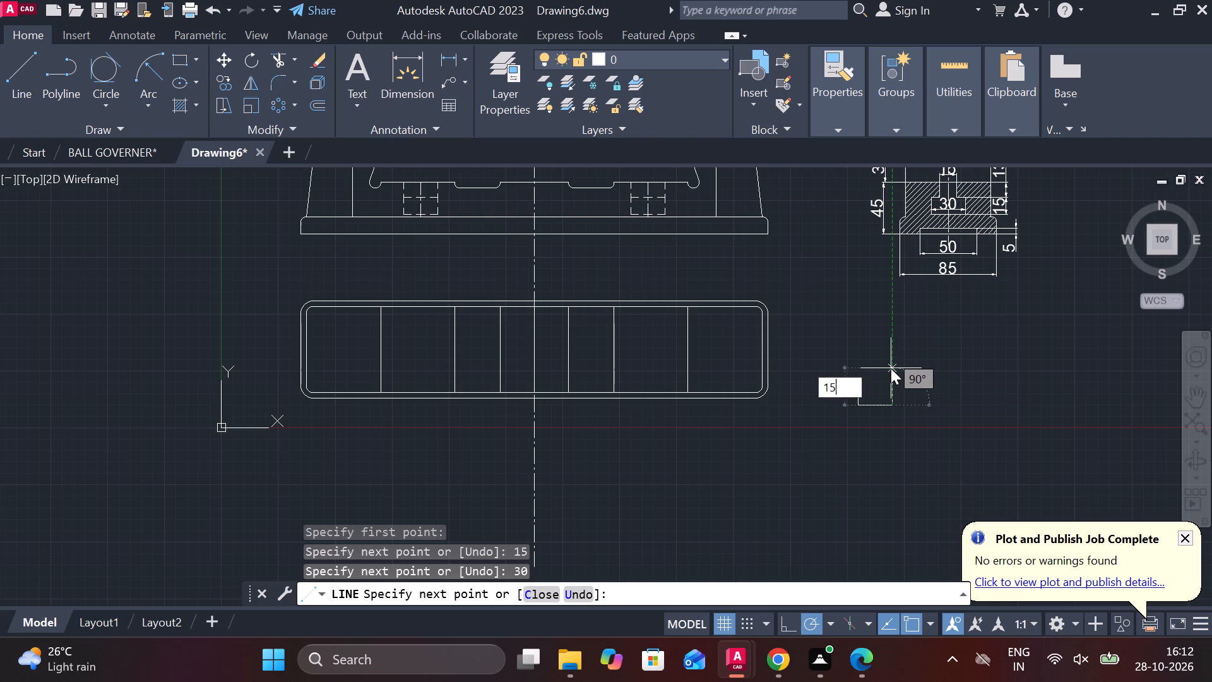
{"action": "key", "text": "space"}
{"action": "scroll", "coordinate": [891, 368], "scroll_direction": "up", "scroll_amount": 2}
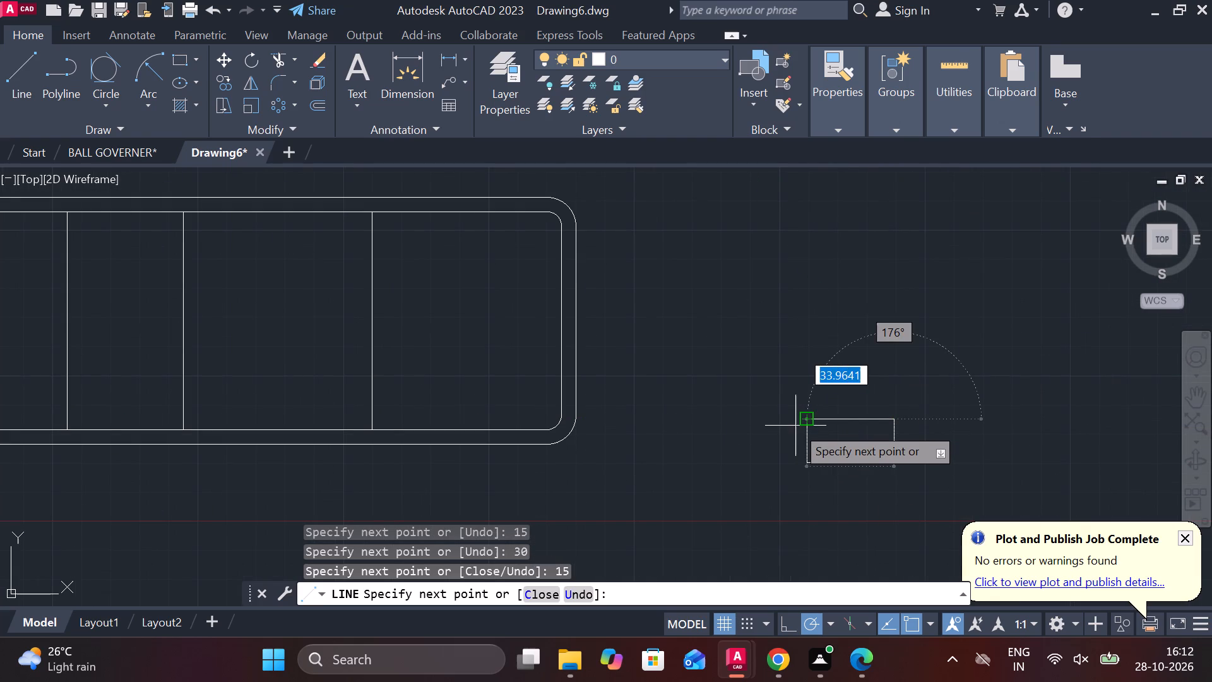
{"action": "left_click", "coordinate": [802, 419]}
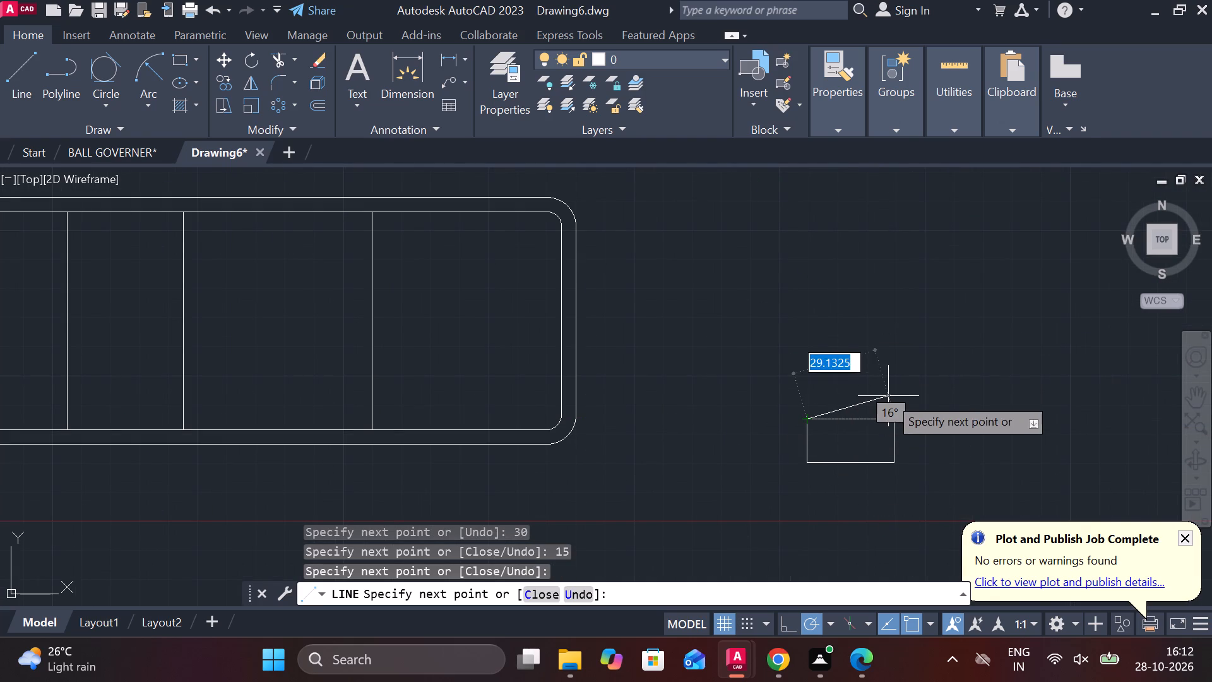
{"action": "key", "text": "Escape"}
Offset the plan line at the right recess's outer end through the centreline of the front view's right dashed slot.
{"action": "scroll", "coordinate": [919, 404], "scroll_direction": "down", "scroll_amount": 1}
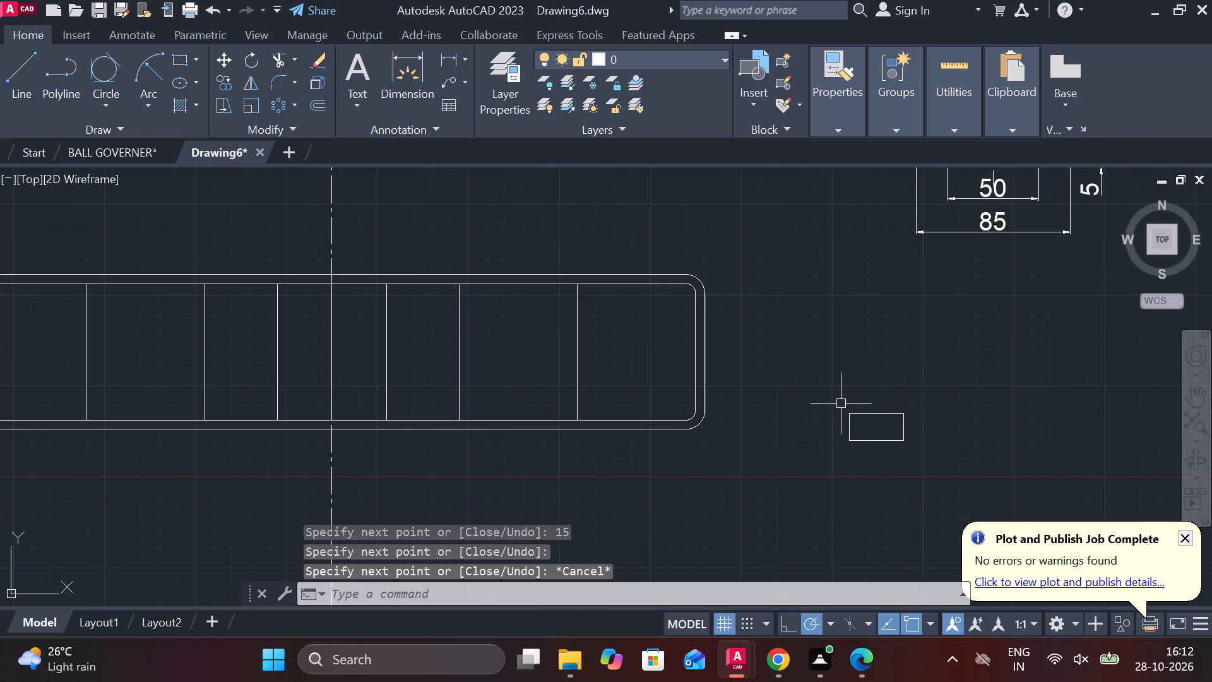
{"action": "scroll", "coordinate": [803, 397], "scroll_direction": "down", "scroll_amount": 2}
{"action": "scroll", "coordinate": [639, 369], "scroll_direction": "up", "scroll_amount": 2}
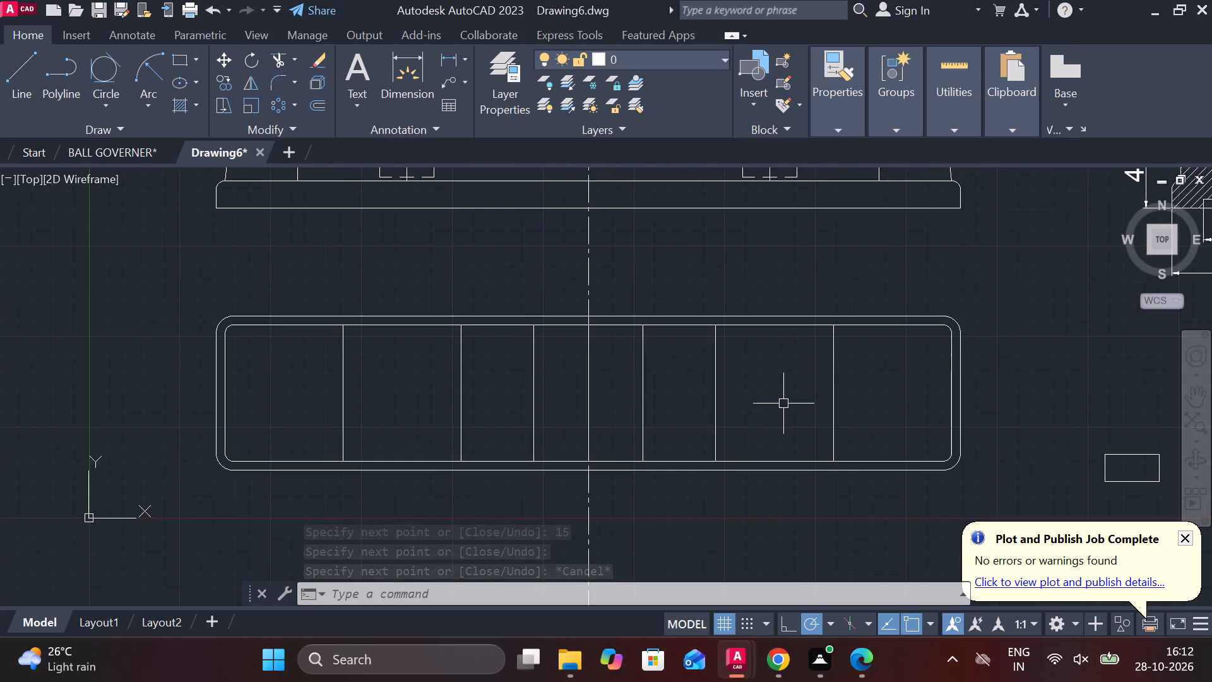
{"action": "middle_click_drag", "start_coordinate": [783, 369], "coordinate": [725, 433]}
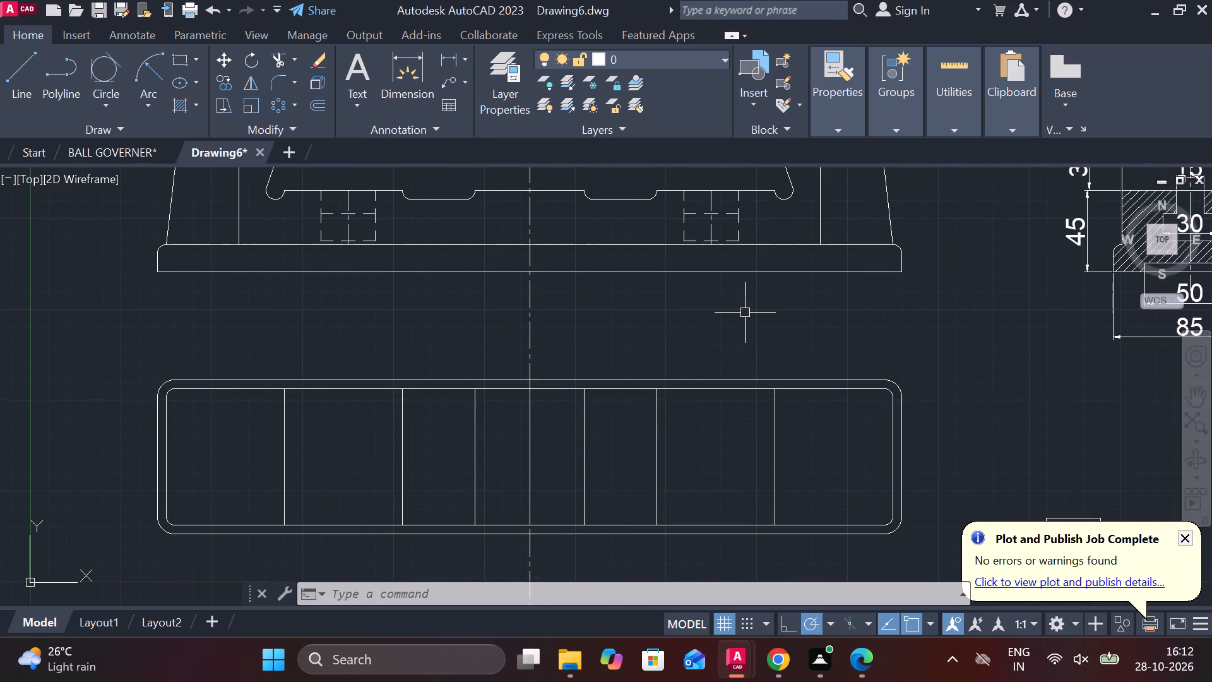
{"action": "left_click", "coordinate": [658, 429]}
{"action": "key", "text": "o"}
{"action": "key", "text": "Return"}
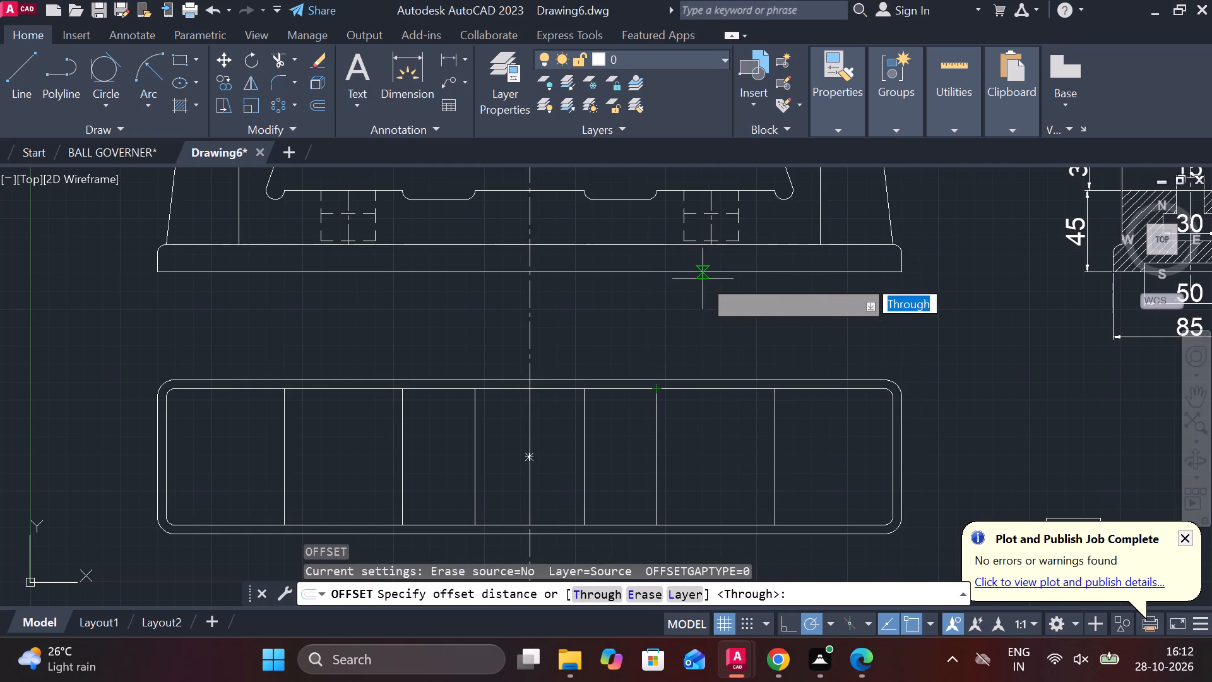
{"action": "key", "text": "Return"}
{"action": "scroll", "coordinate": [712, 237], "scroll_direction": "up", "scroll_amount": 2}
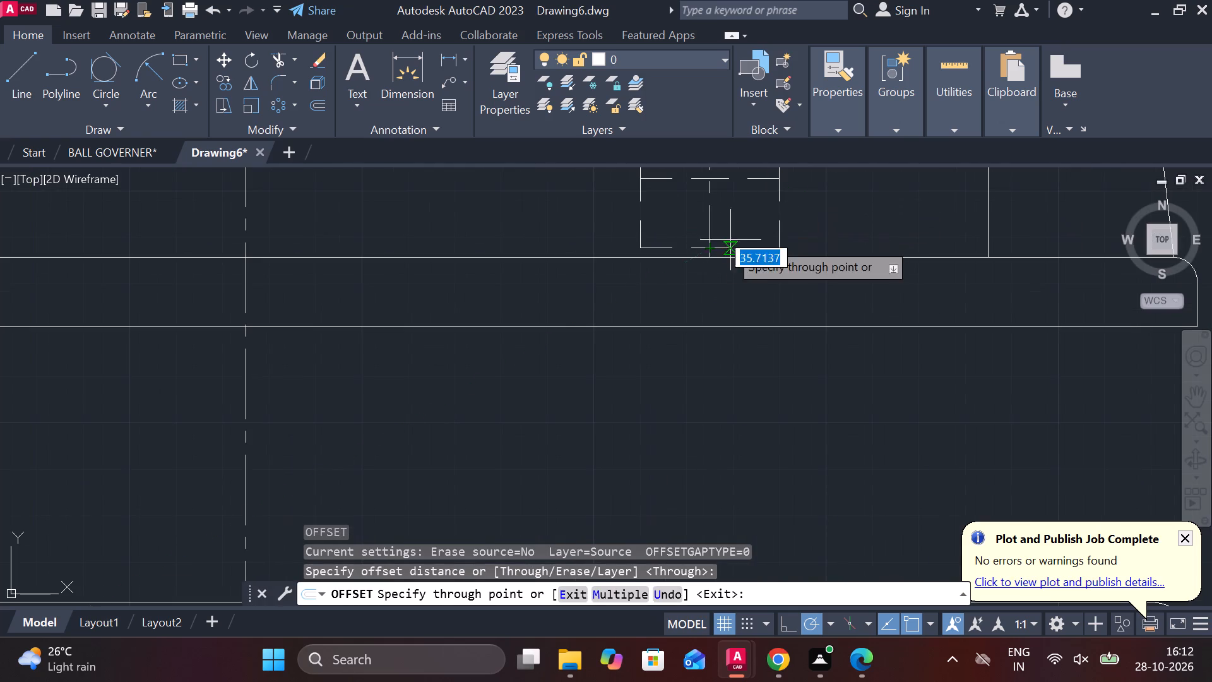
{"action": "left_click", "coordinate": [712, 255]}
{"action": "scroll", "coordinate": [726, 258], "scroll_direction": "down", "scroll_amount": 3}
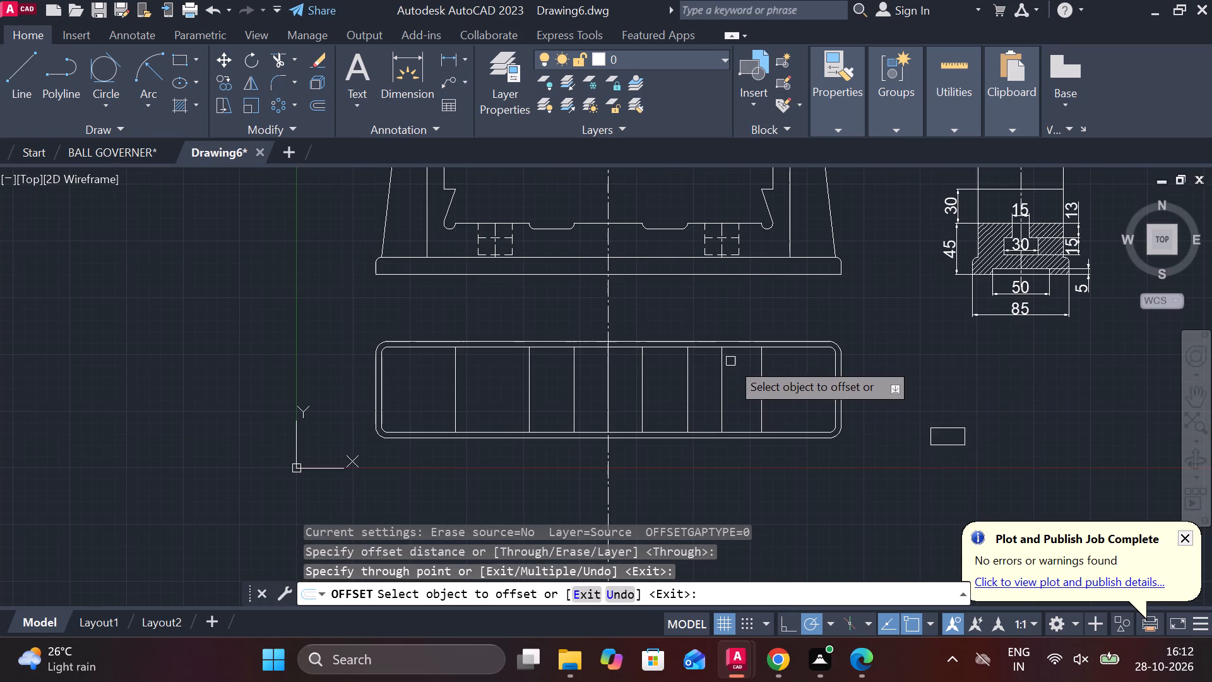
{"action": "key", "text": "Escape"}
Draw a 400-long horizontal line across the plan at mid-height, between the inner rounded rectangle's two short sides.
{"action": "key", "text": "l"}
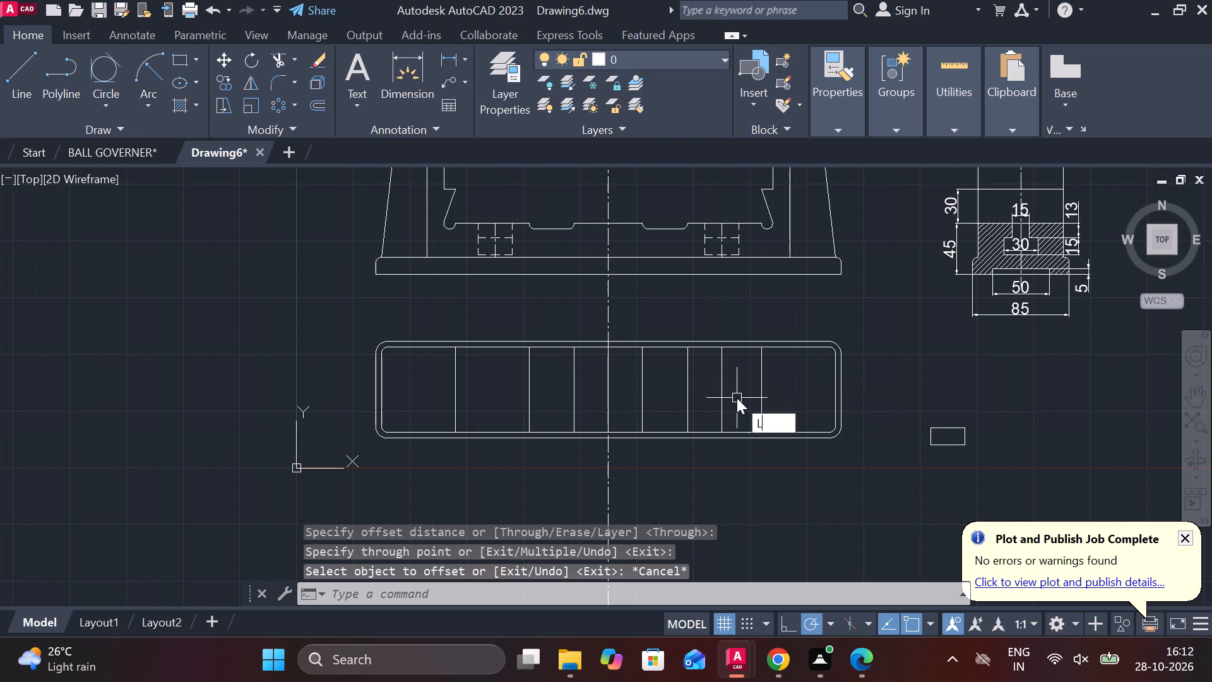
{"action": "key", "text": "Return"}
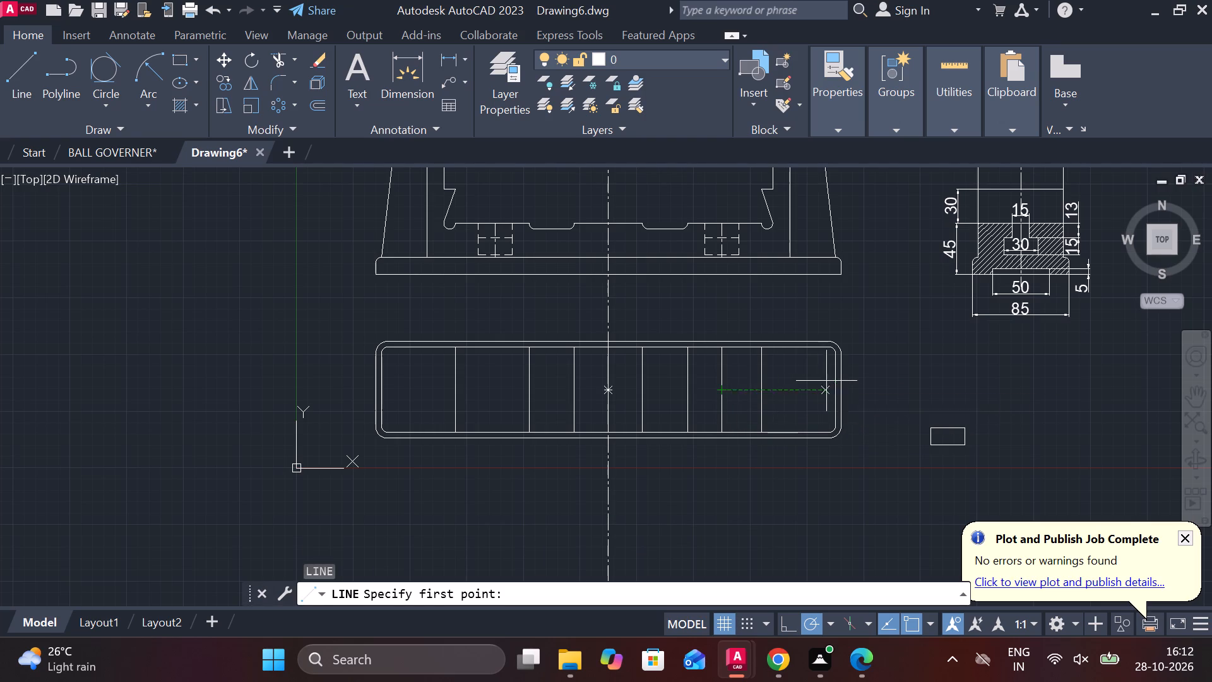
{"action": "scroll", "coordinate": [836, 383], "scroll_direction": "up", "scroll_amount": 2}
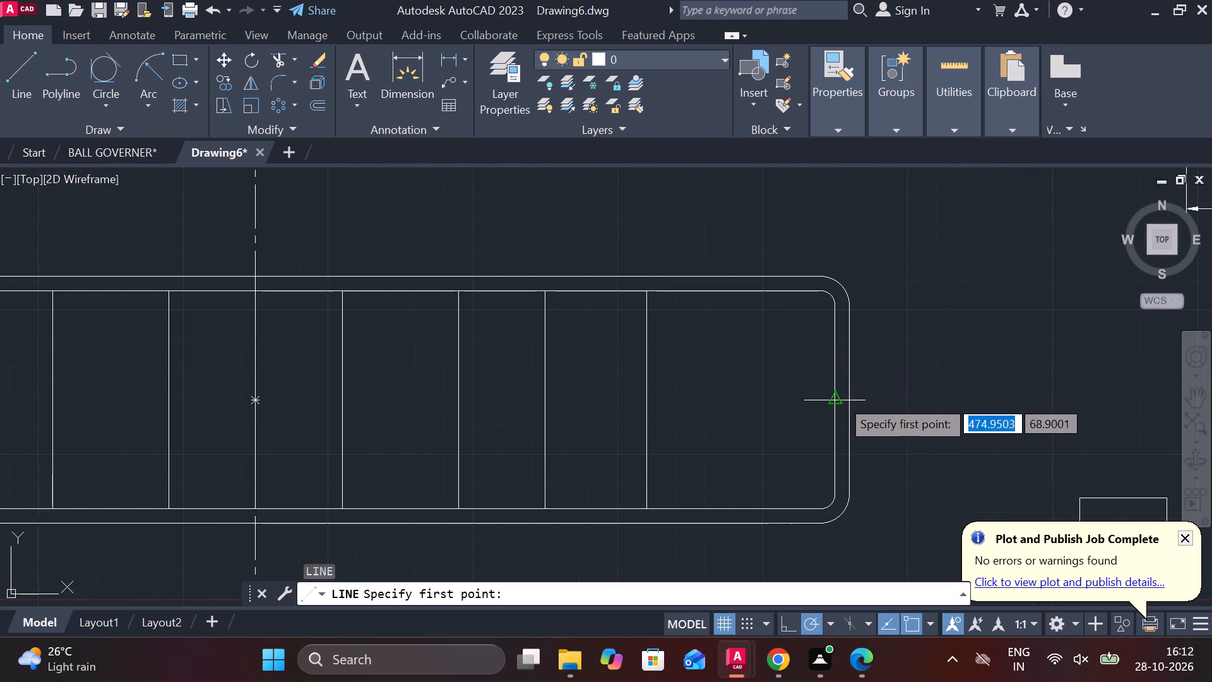
{"action": "left_click", "coordinate": [839, 398]}
{"action": "scroll", "coordinate": [820, 396], "scroll_direction": "down", "scroll_amount": 3}
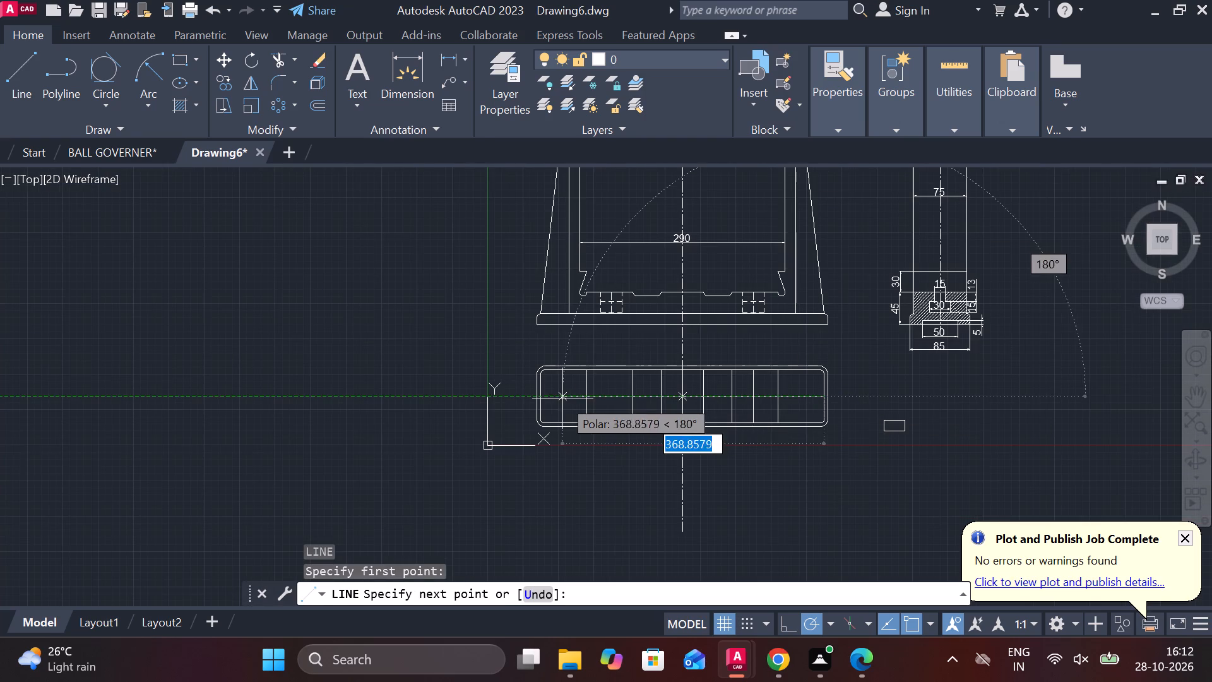
{"action": "scroll", "coordinate": [547, 398], "scroll_direction": "up", "scroll_amount": 3}
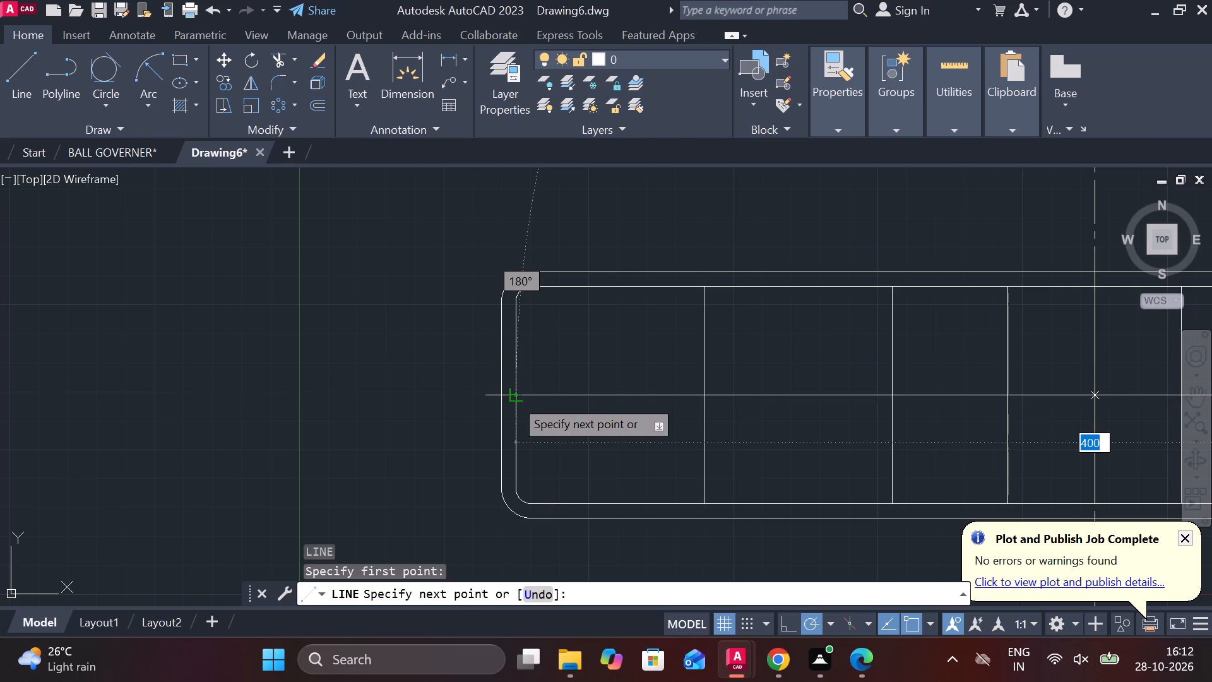
{"action": "left_click", "coordinate": [514, 398]}
{"action": "scroll", "coordinate": [627, 390], "scroll_direction": "down", "scroll_amount": 3}
{"action": "key", "text": "Escape"}
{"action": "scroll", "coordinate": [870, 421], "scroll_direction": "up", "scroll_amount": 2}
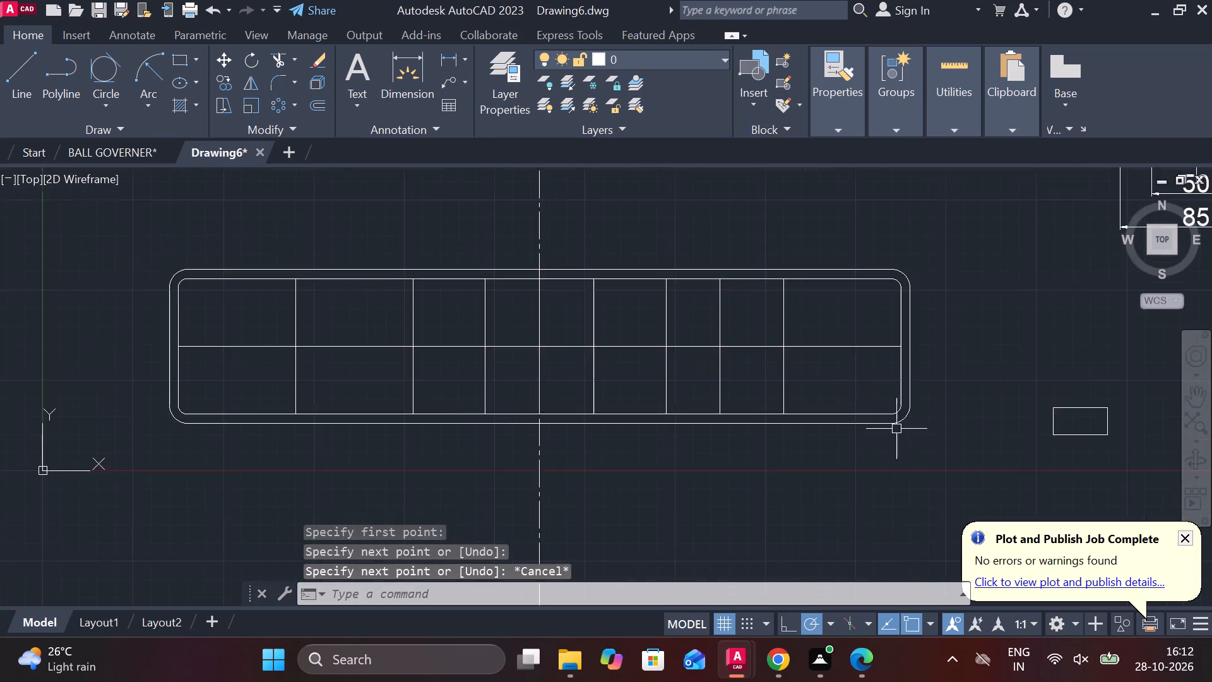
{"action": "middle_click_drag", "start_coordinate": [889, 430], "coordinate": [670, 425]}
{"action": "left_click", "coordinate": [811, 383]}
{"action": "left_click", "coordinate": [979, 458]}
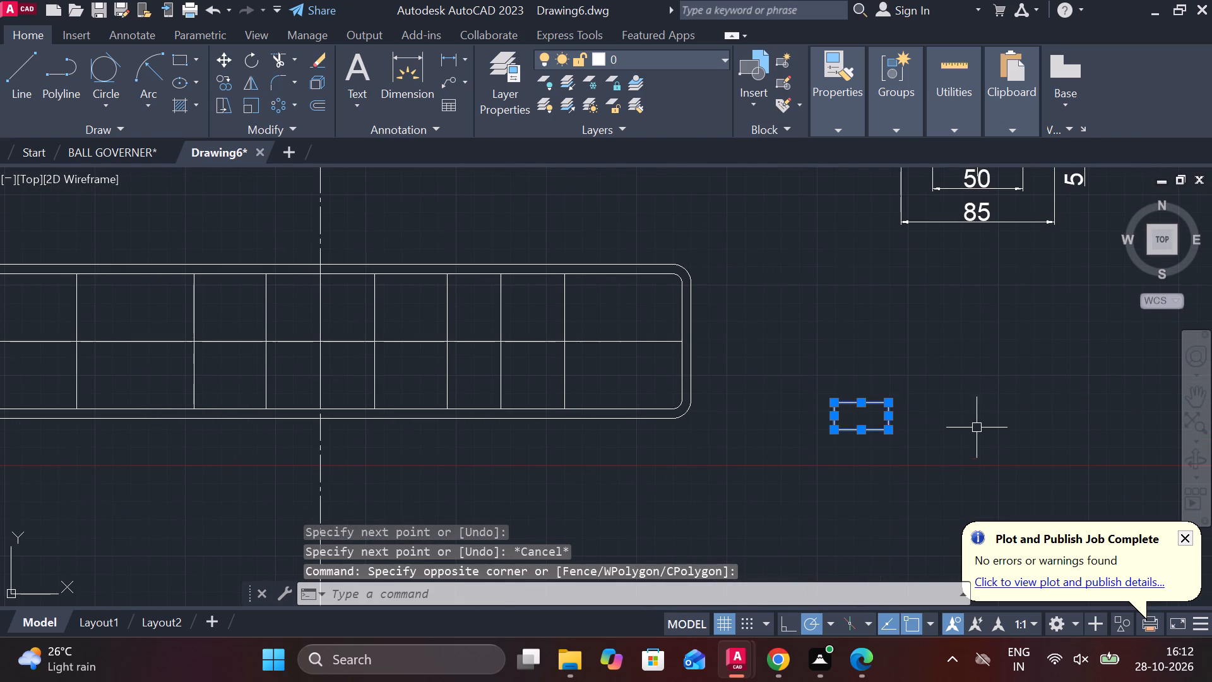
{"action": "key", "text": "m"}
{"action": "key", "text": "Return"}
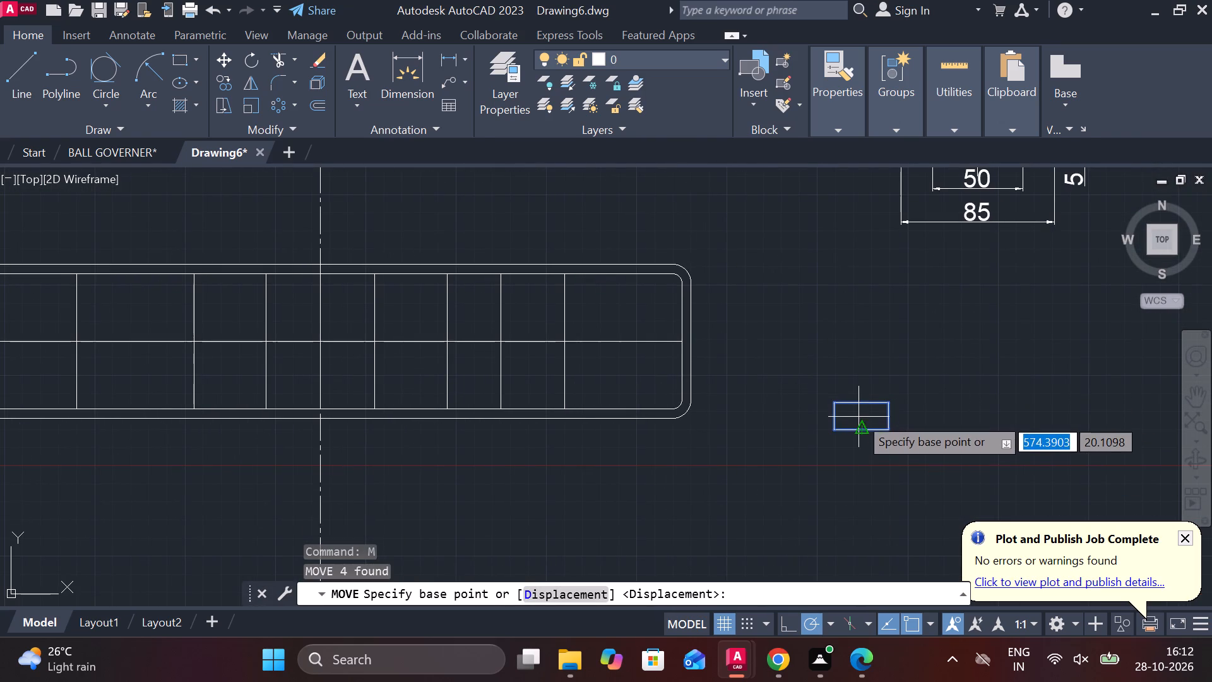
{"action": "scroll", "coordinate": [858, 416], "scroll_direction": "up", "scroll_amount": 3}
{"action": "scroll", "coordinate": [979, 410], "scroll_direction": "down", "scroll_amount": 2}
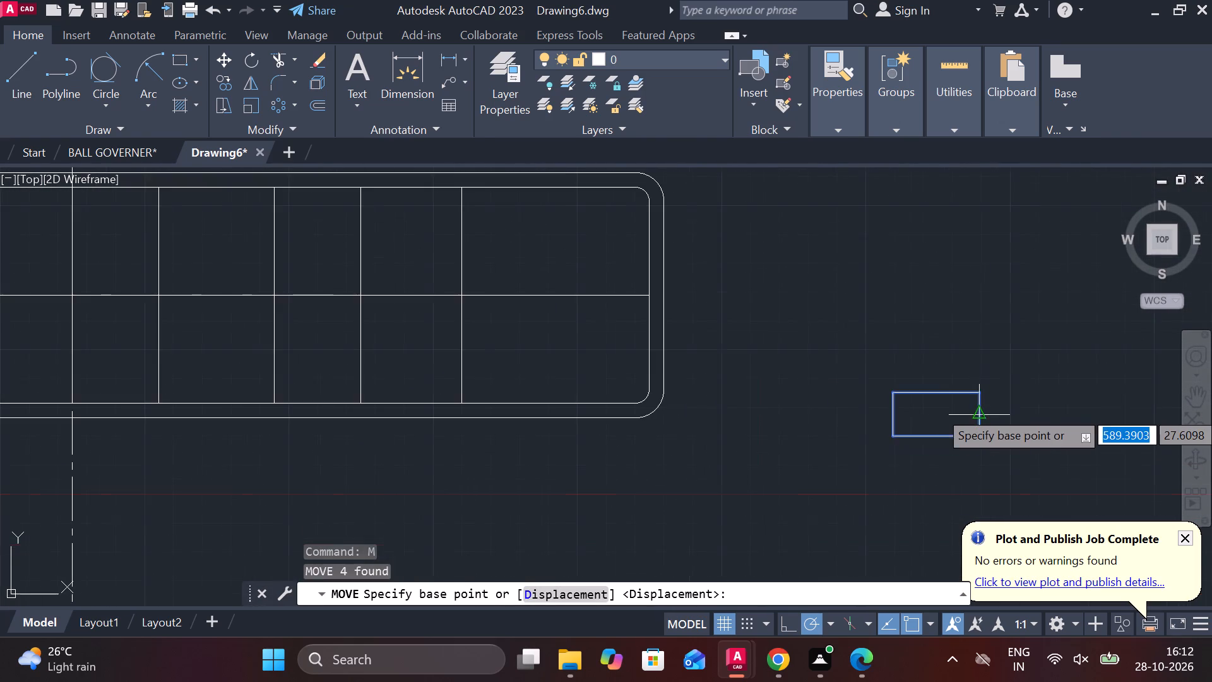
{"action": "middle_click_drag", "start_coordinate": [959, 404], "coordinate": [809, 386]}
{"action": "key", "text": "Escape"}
Draw a vertical line through the small rectangle joining the midpoints of its two long edges.
{"action": "key", "text": "l"}
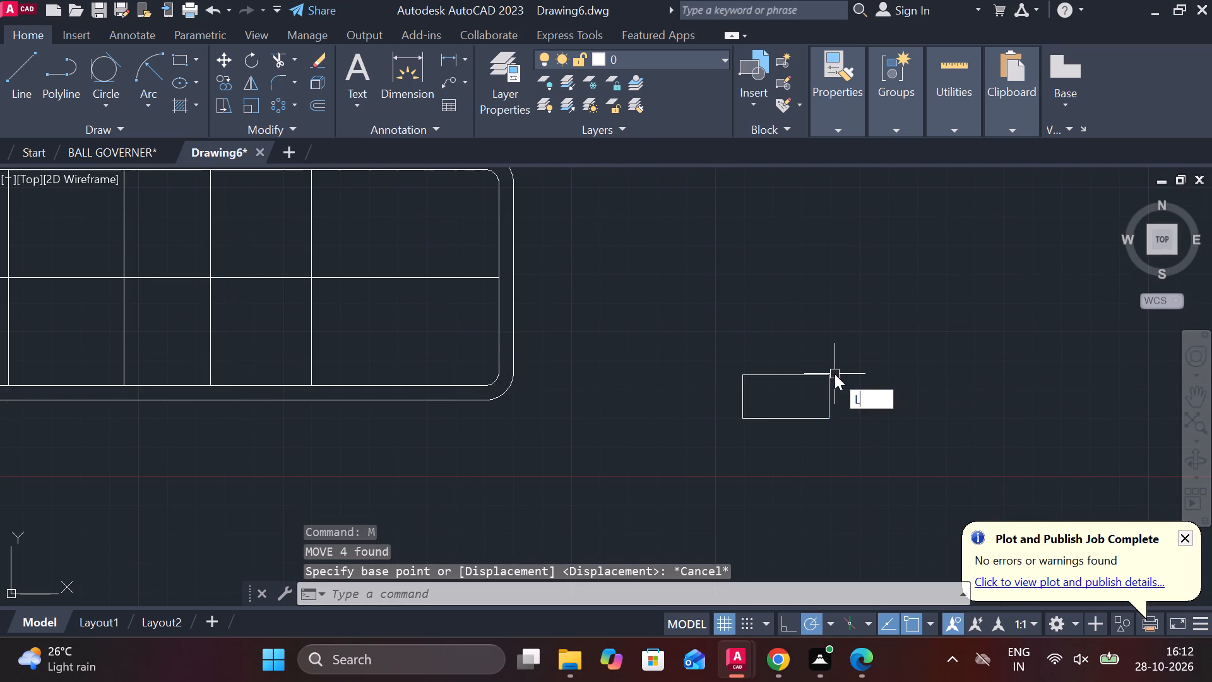
{"action": "key", "text": "Return"}
{"action": "left_click", "coordinate": [792, 378]}
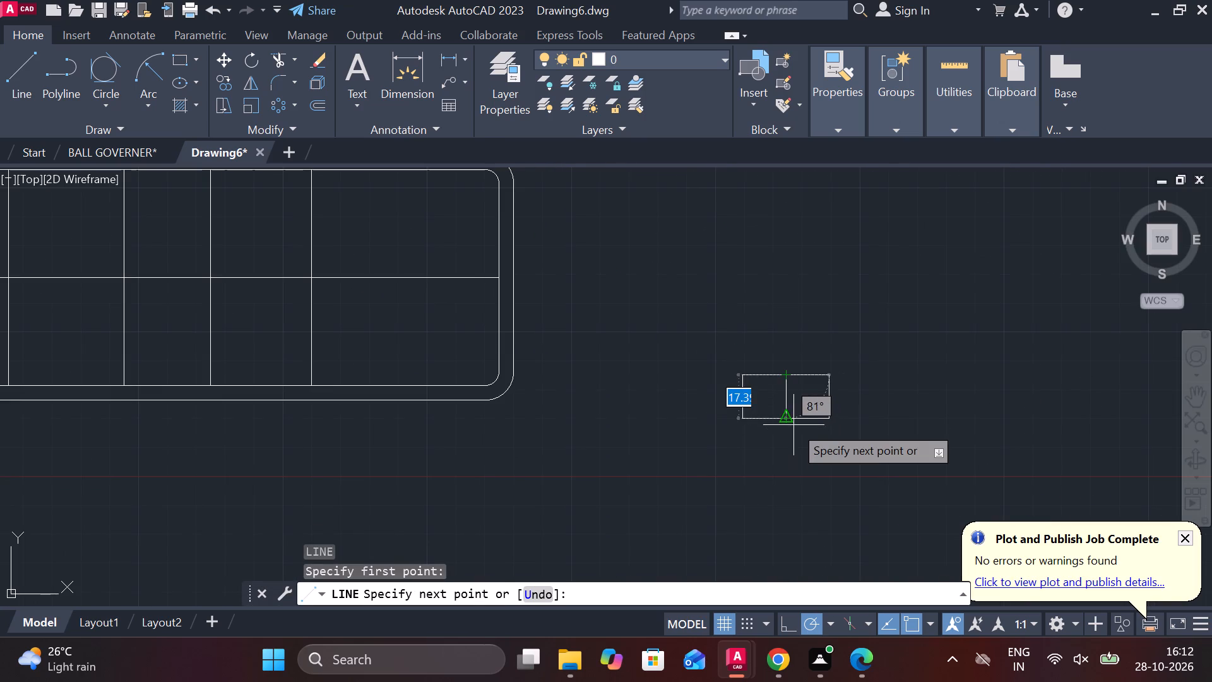
{"action": "left_click", "coordinate": [787, 425]}
{"action": "key", "text": "Escape"}
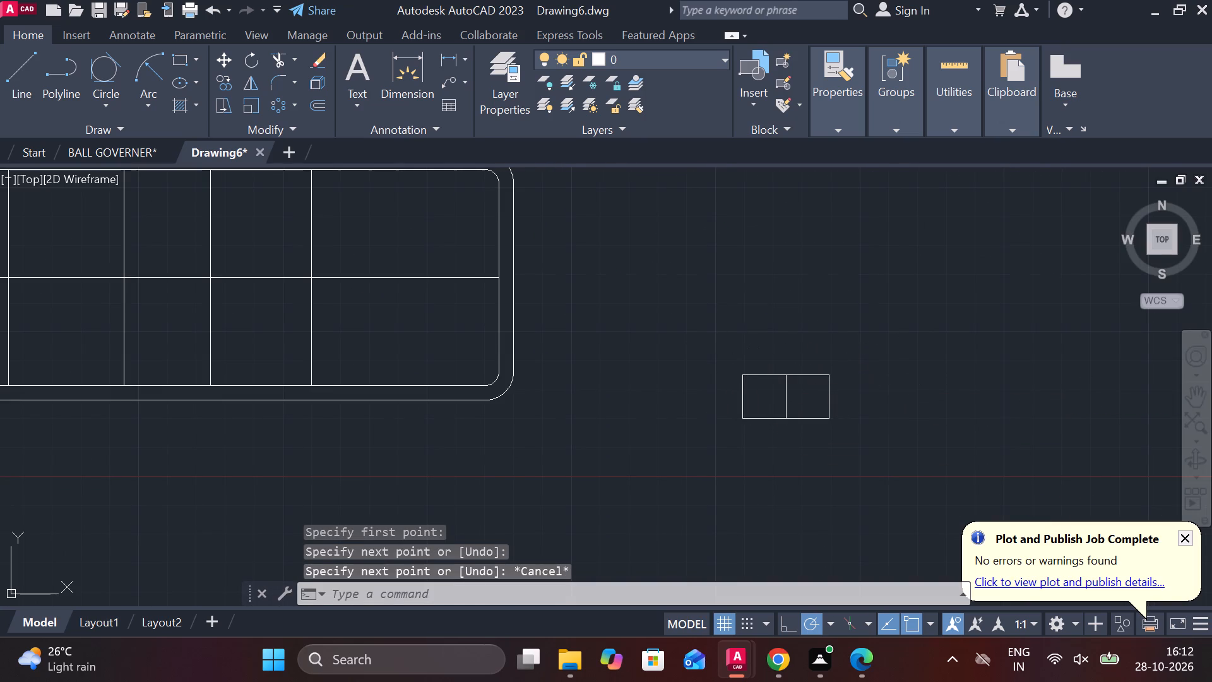
Move the small rectangle and its midline by their centre onto the intersection of the plan's horizontal midline and the right slot's centreline.
{"action": "left_click", "coordinate": [718, 342]}
{"action": "left_click", "coordinate": [874, 431]}
{"action": "key", "text": "comma"}
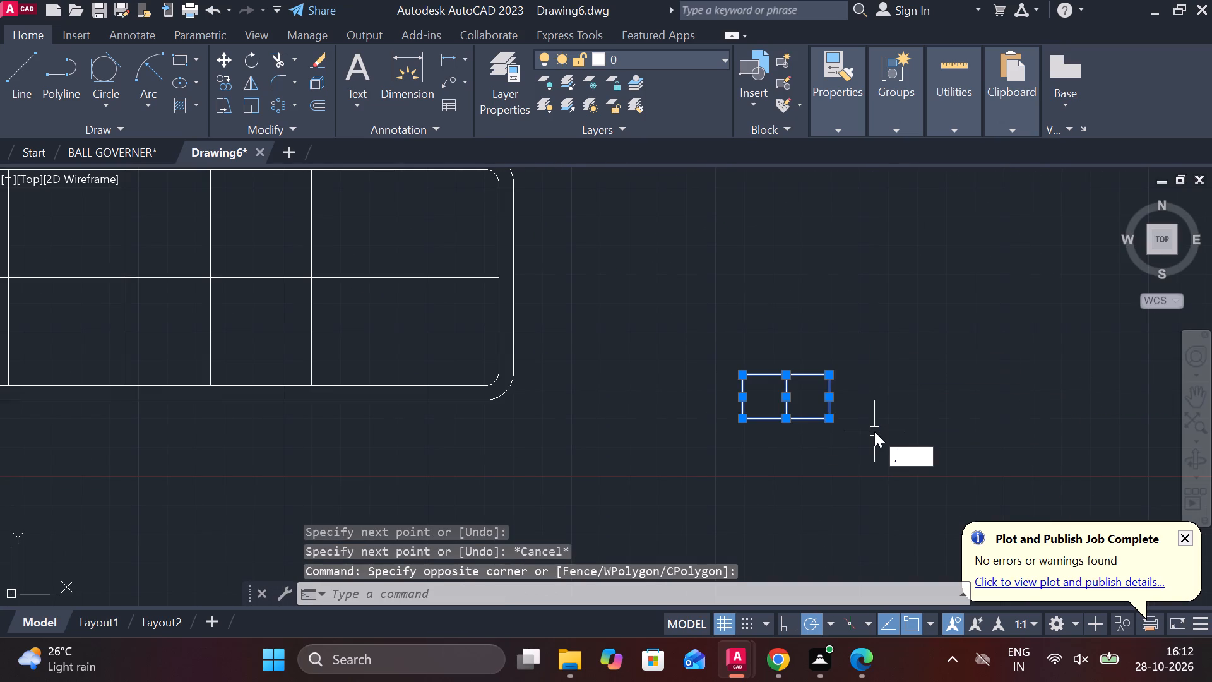
{"action": "key", "text": "BackSpace"}
{"action": "key", "text": "m"}
{"action": "key", "text": "Return"}
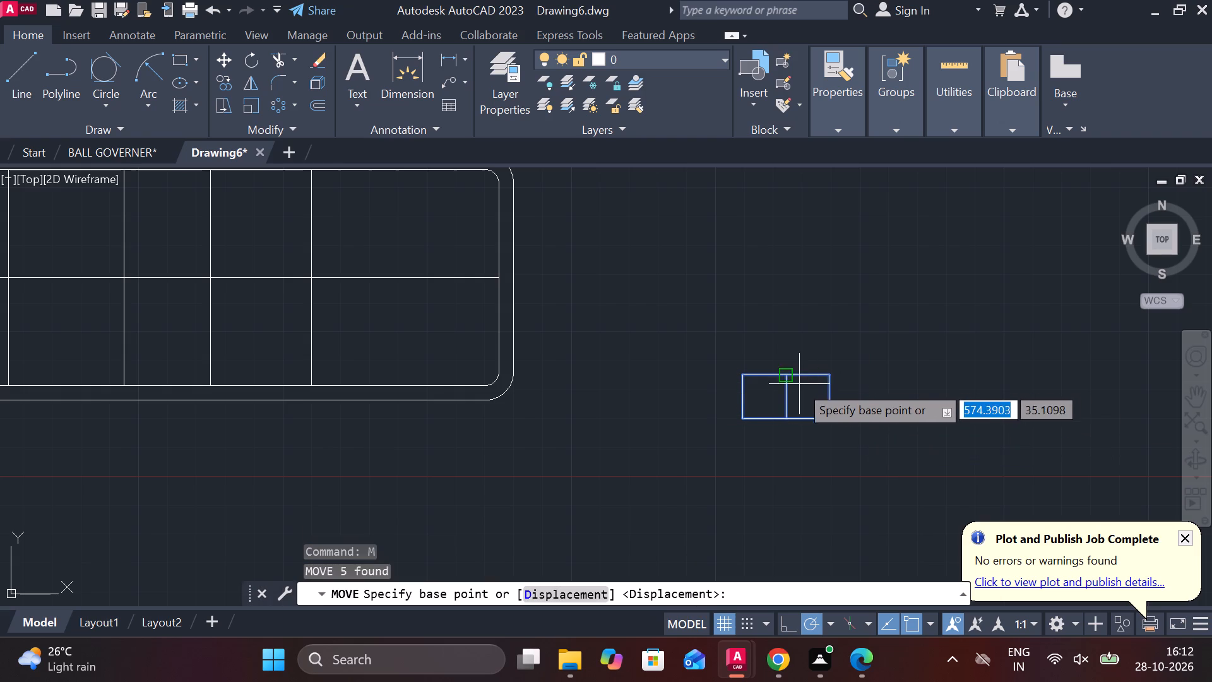
{"action": "left_click", "coordinate": [788, 400]}
{"action": "scroll", "coordinate": [778, 363], "scroll_direction": "down", "scroll_amount": 2}
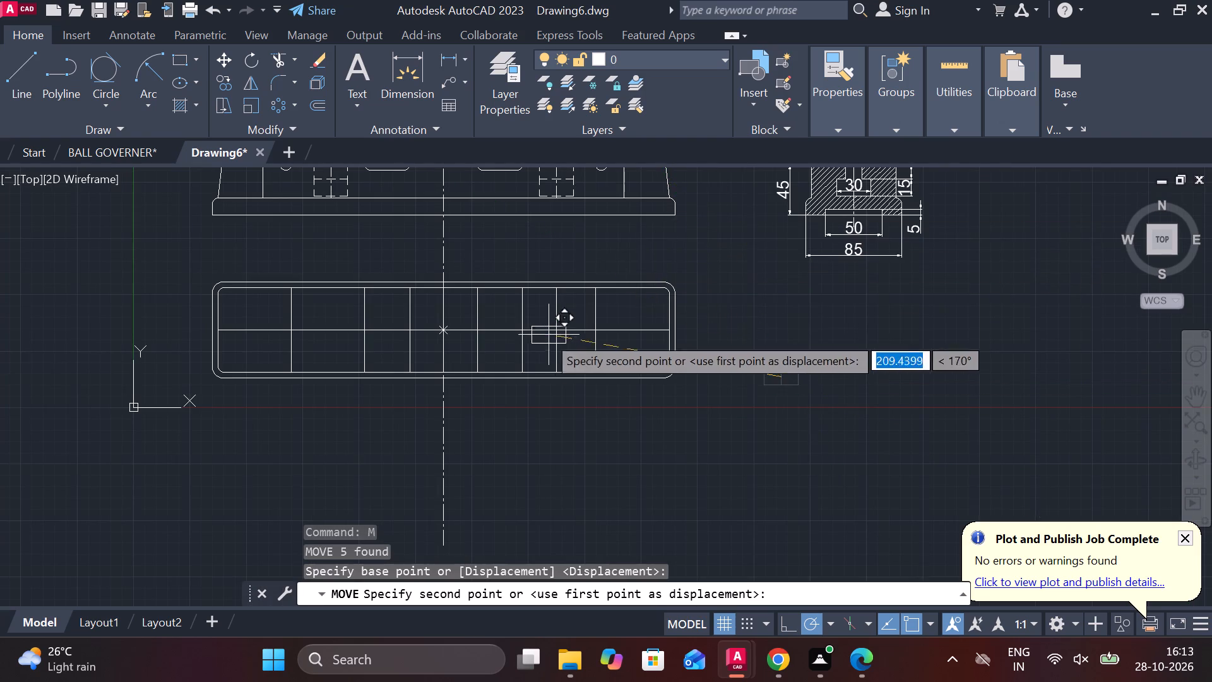
{"action": "scroll", "coordinate": [538, 337], "scroll_direction": "up", "scroll_amount": 3}
{"action": "left_click", "coordinate": [607, 308]}
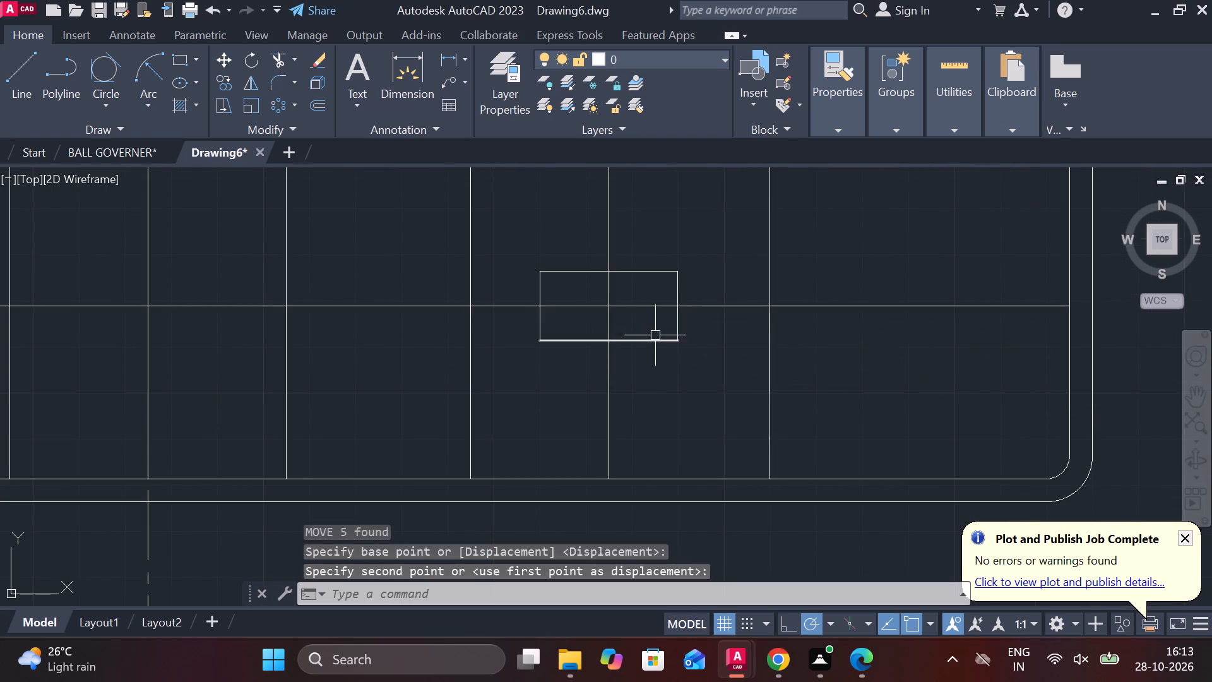
{"action": "key", "text": "Escape"}
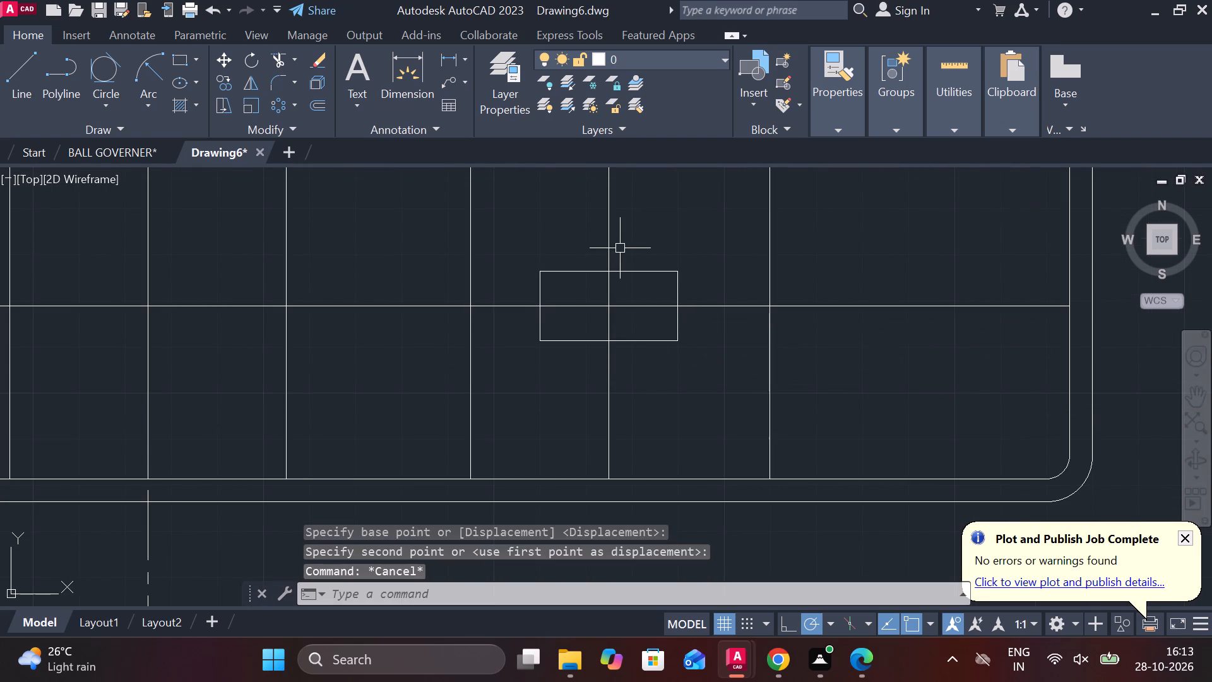
Set the linetype of the vertical line through the plan's right slot rectangle to CENTER2.
{"action": "left_click", "coordinate": [612, 227]}
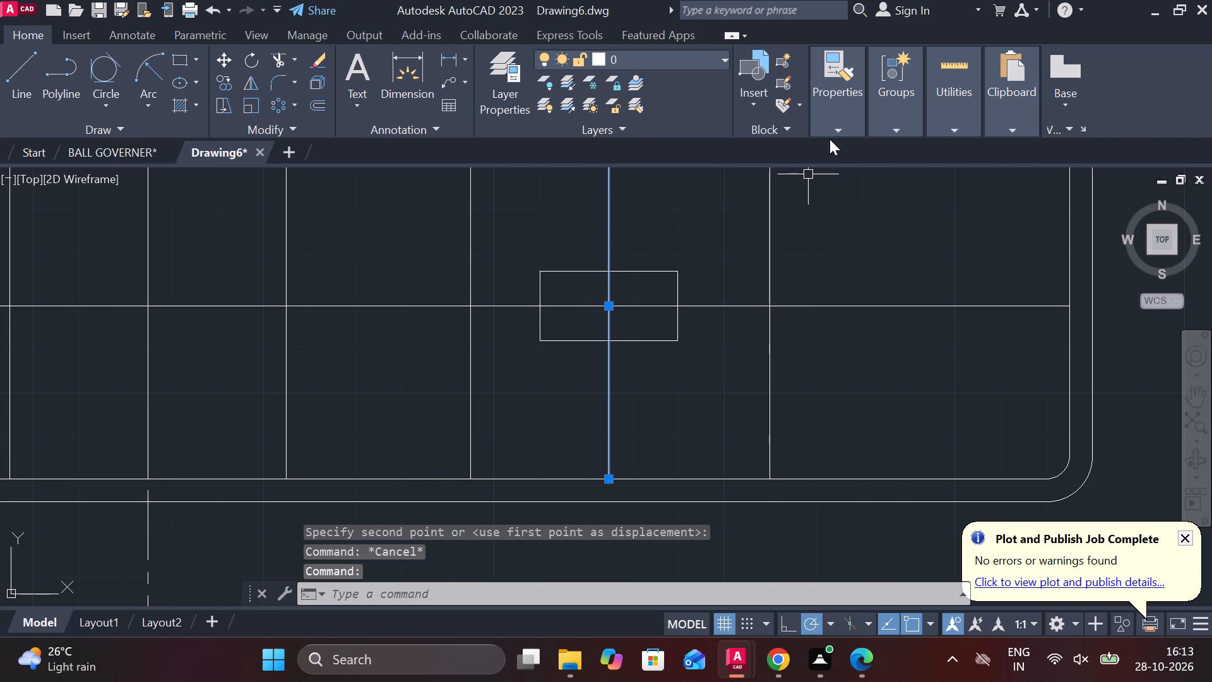
{"action": "left_click", "coordinate": [833, 133]}
{"action": "left_click", "coordinate": [942, 206]}
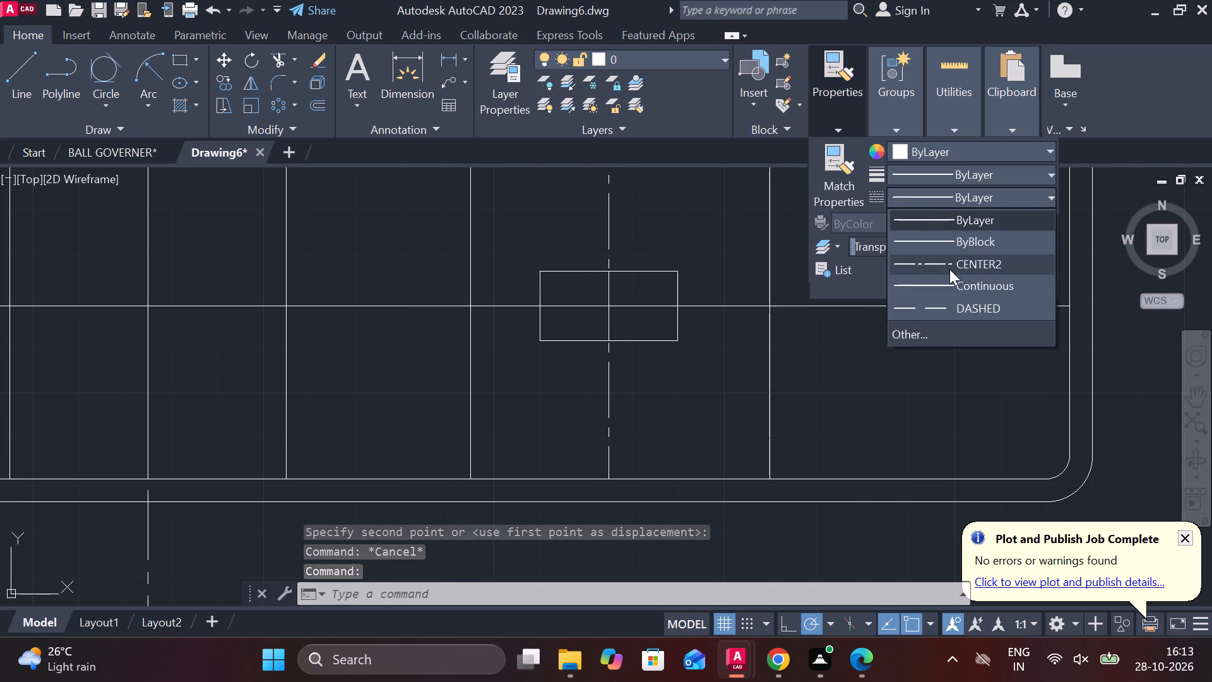
{"action": "left_click", "coordinate": [949, 269]}
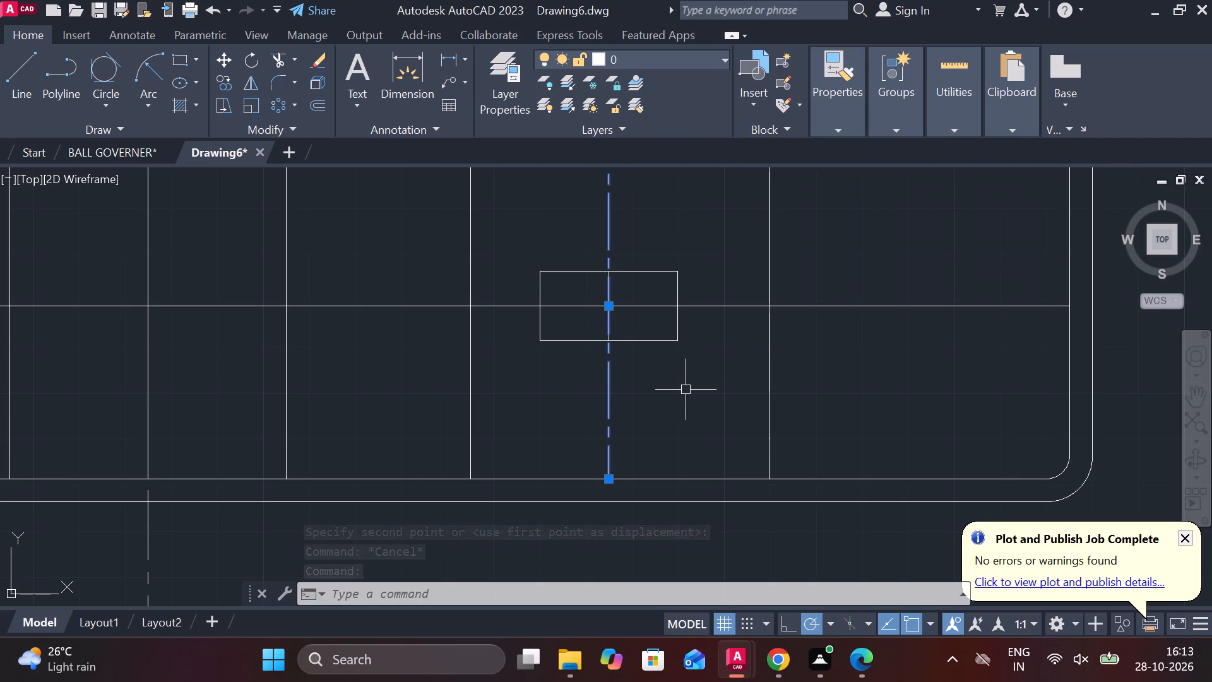
{"action": "key", "text": "Escape"}
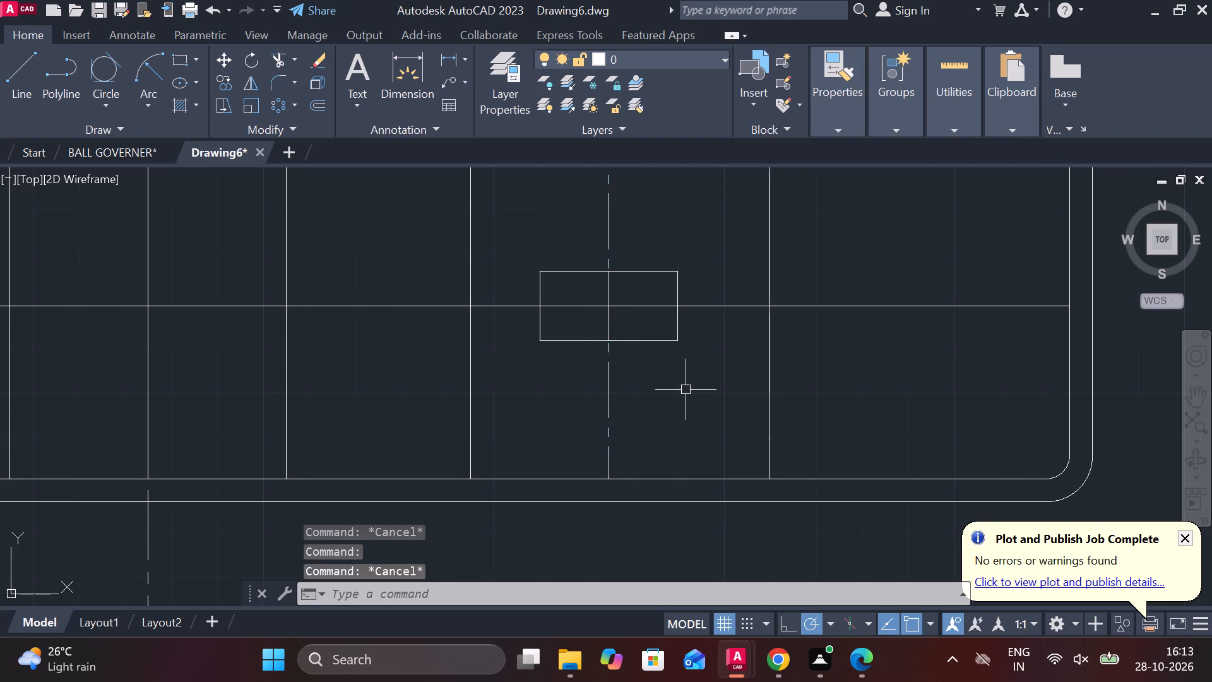
Mirror the plan's right small rectangle, its midline and the slot centreline about the plan's main vertical centreline, keeping the originals.
{"action": "scroll", "coordinate": [686, 390], "scroll_direction": "down", "scroll_amount": 1}
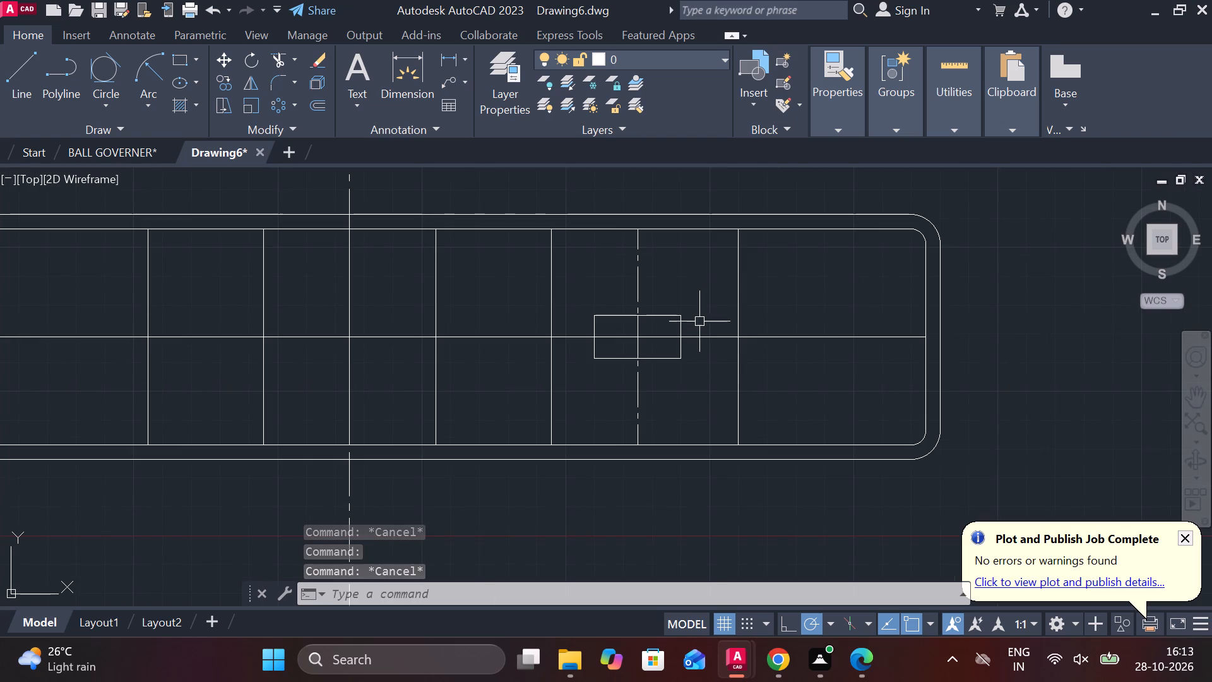
{"action": "left_click", "coordinate": [639, 276]}
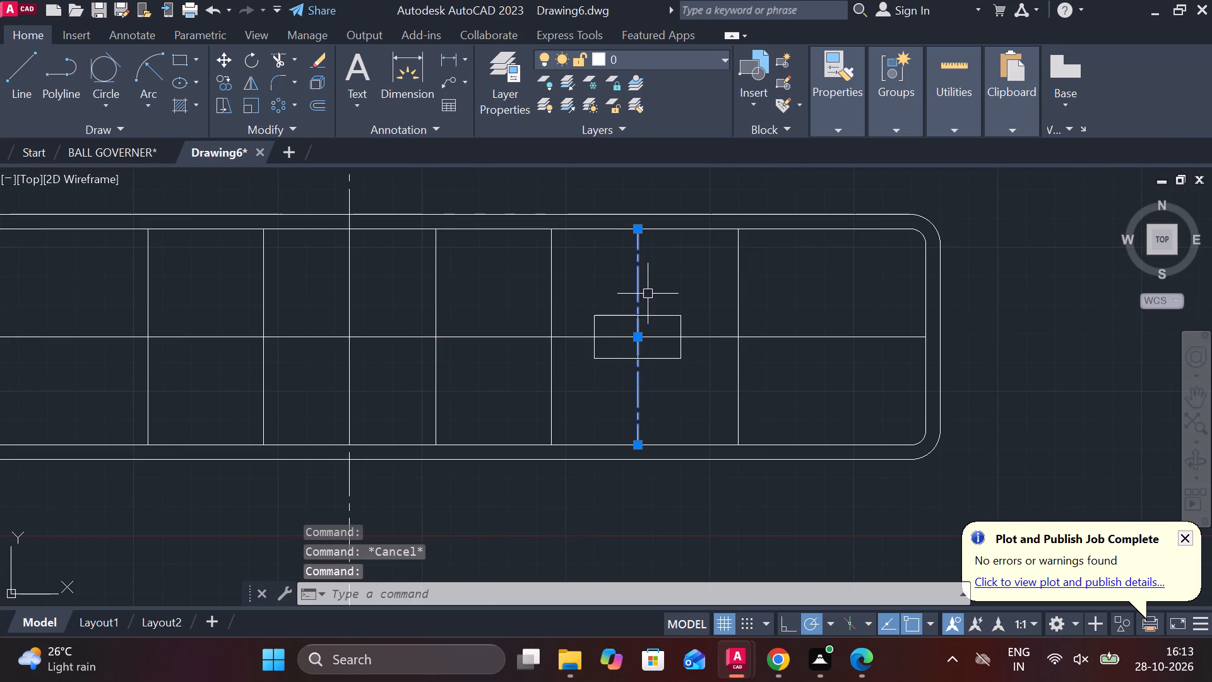
{"action": "left_click", "coordinate": [654, 313]}
{"action": "left_click", "coordinate": [671, 361]}
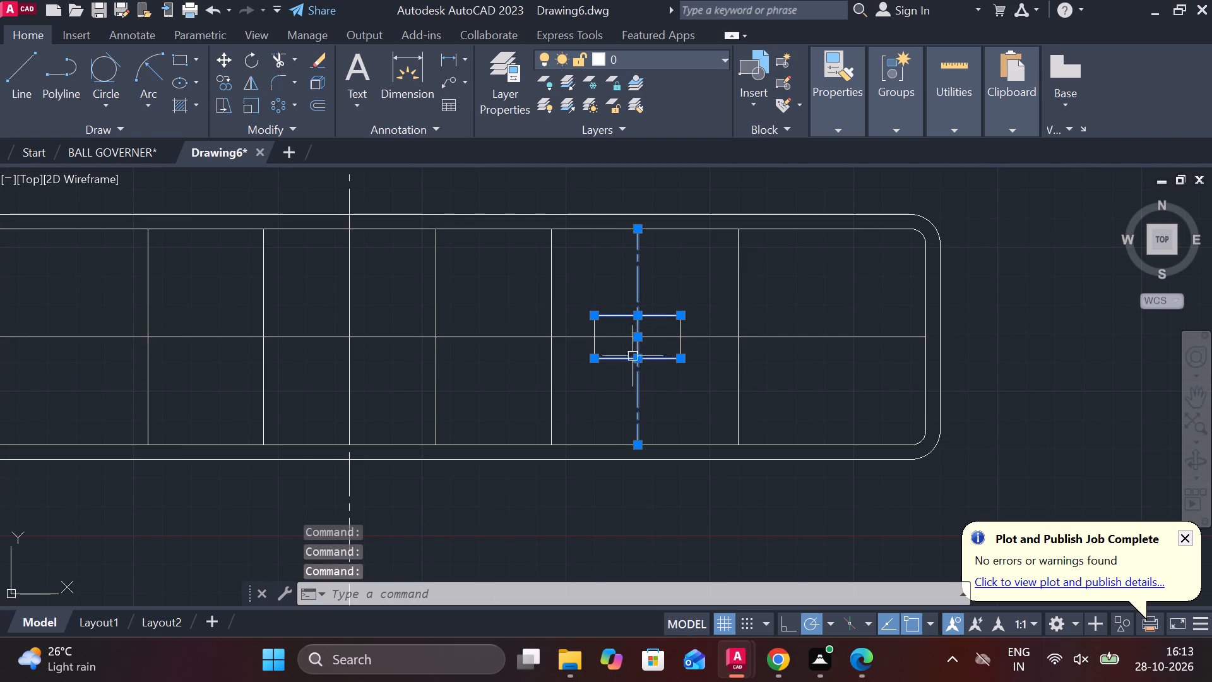
{"action": "scroll", "coordinate": [601, 344], "scroll_direction": "up", "scroll_amount": 1}
{"action": "left_click", "coordinate": [591, 350]}
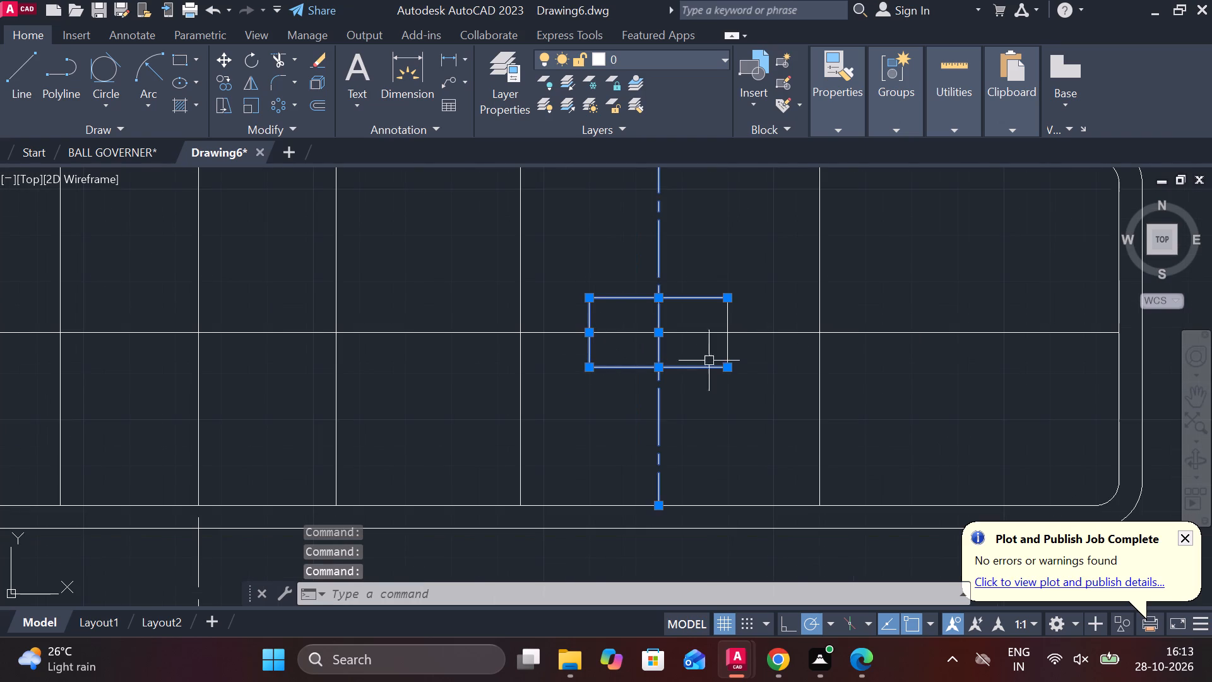
{"action": "left_click", "coordinate": [727, 352]}
{"action": "type", "text": "MI"}
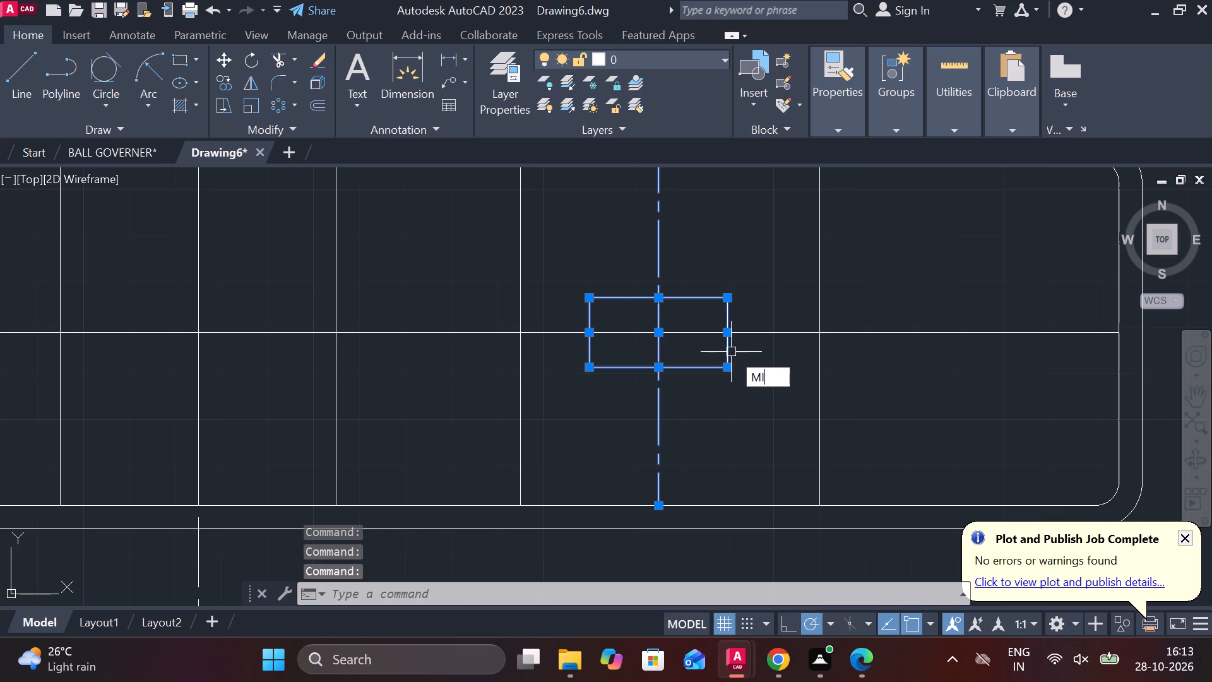
{"action": "key", "text": "Return"}
{"action": "scroll", "coordinate": [731, 352], "scroll_direction": "down", "scroll_amount": 3}
{"action": "scroll", "coordinate": [621, 374], "scroll_direction": "up", "scroll_amount": 2}
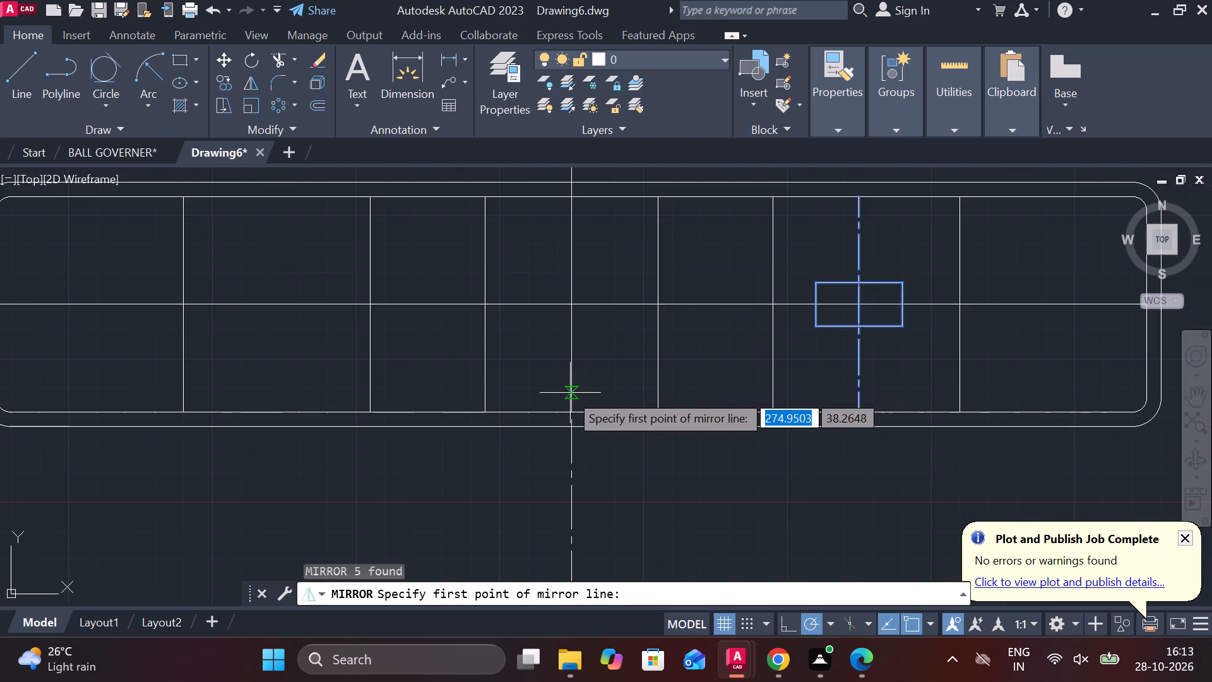
{"action": "left_click", "coordinate": [569, 407]}
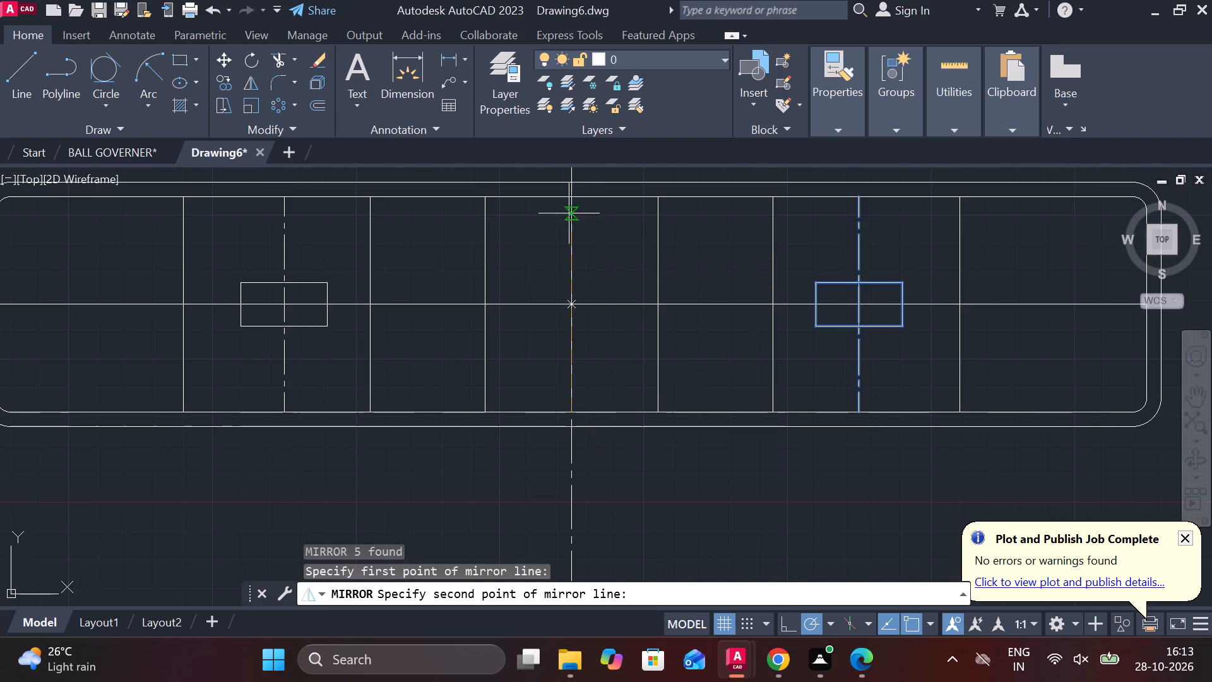
{"action": "left_click", "coordinate": [569, 201]}
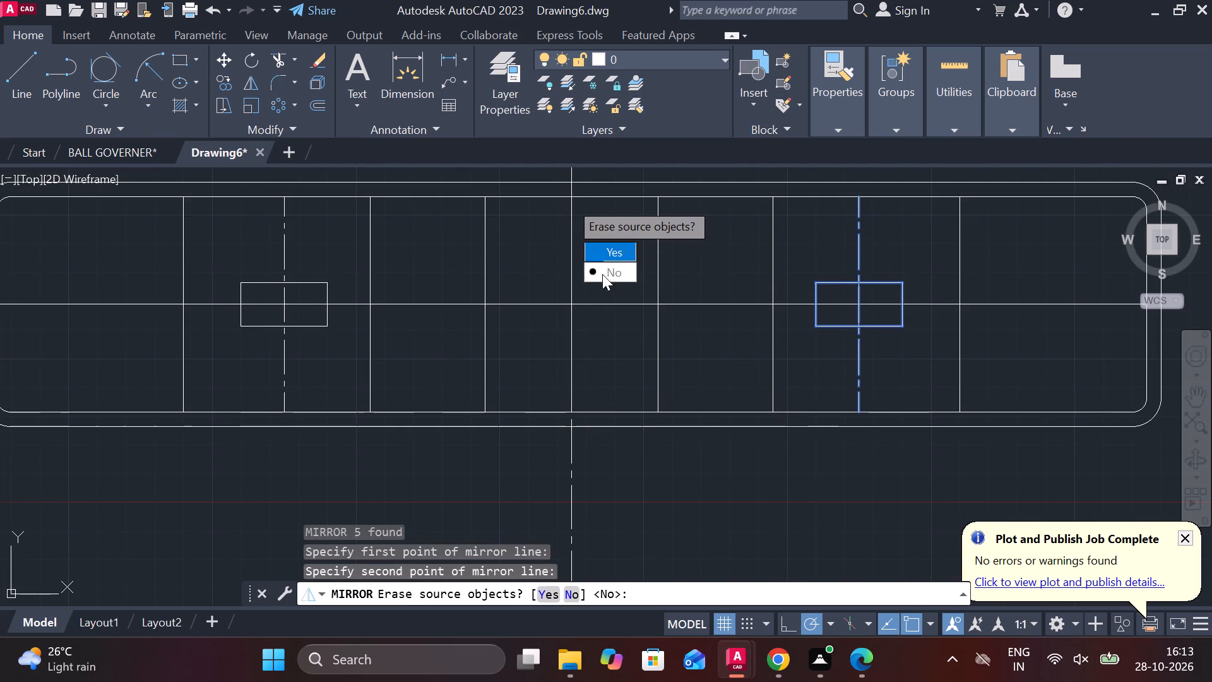
{"action": "left_click", "coordinate": [611, 281]}
Offset the plan's leftmost inner vertical line through the lower end of the front view's left inner wall, above the undercut.
{"action": "scroll", "coordinate": [597, 237], "scroll_direction": "down", "scroll_amount": 1}
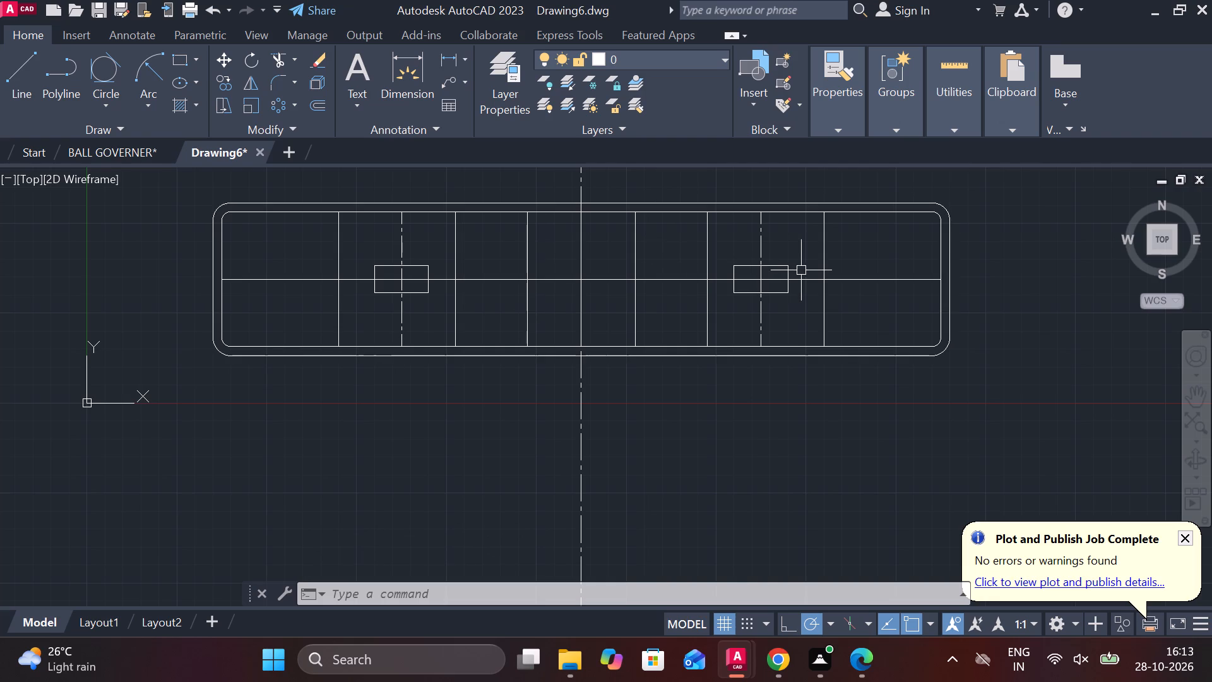
{"action": "middle_click_drag", "start_coordinate": [369, 287], "coordinate": [381, 316]}
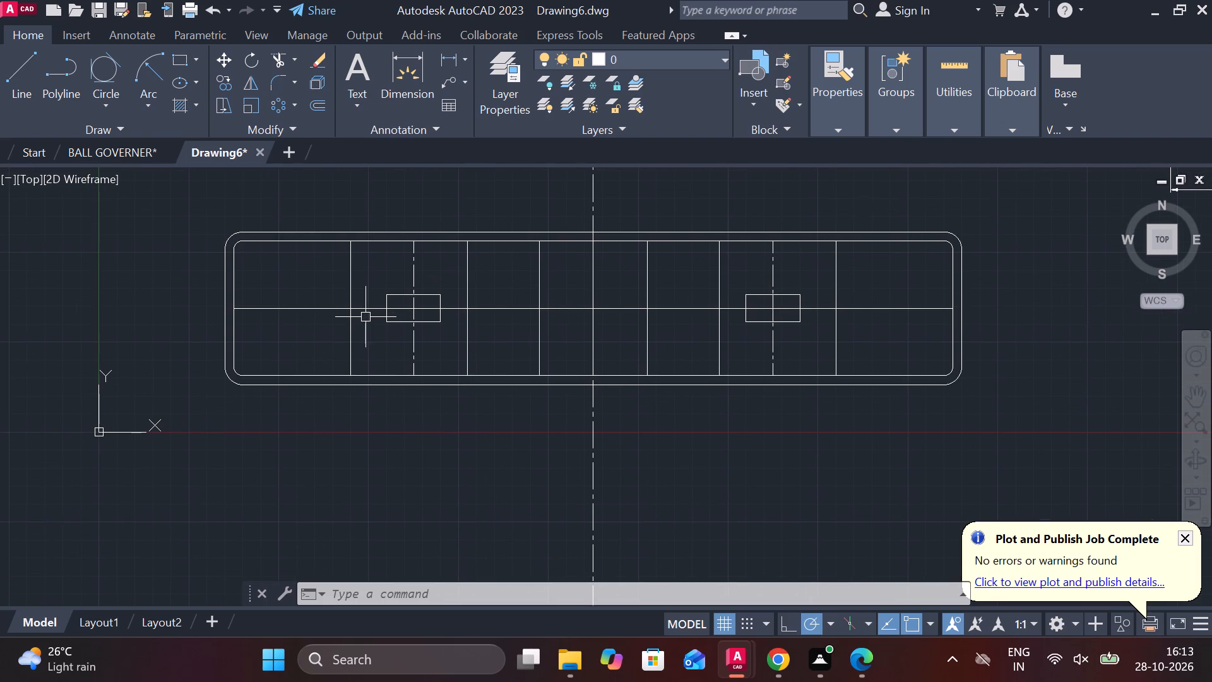
{"action": "middle_click_drag", "start_coordinate": [301, 301], "coordinate": [306, 395]}
{"action": "scroll", "coordinate": [323, 310], "scroll_direction": "down", "scroll_amount": 2}
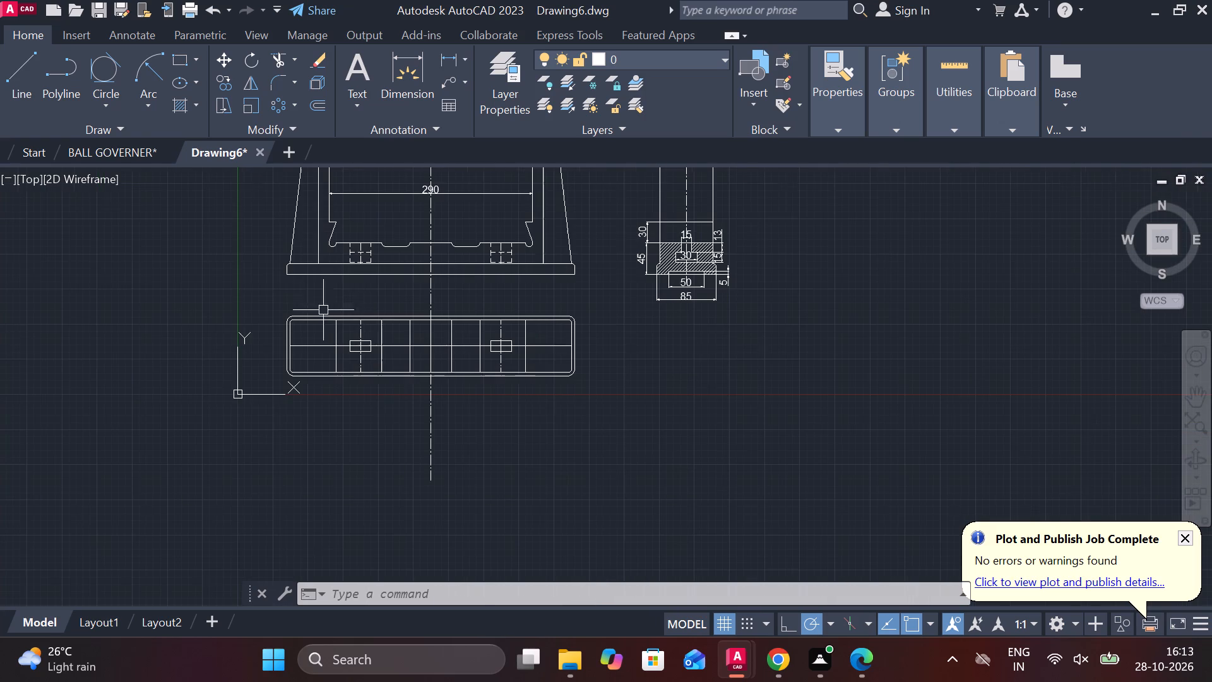
{"action": "scroll", "coordinate": [328, 290], "scroll_direction": "up", "scroll_amount": 2}
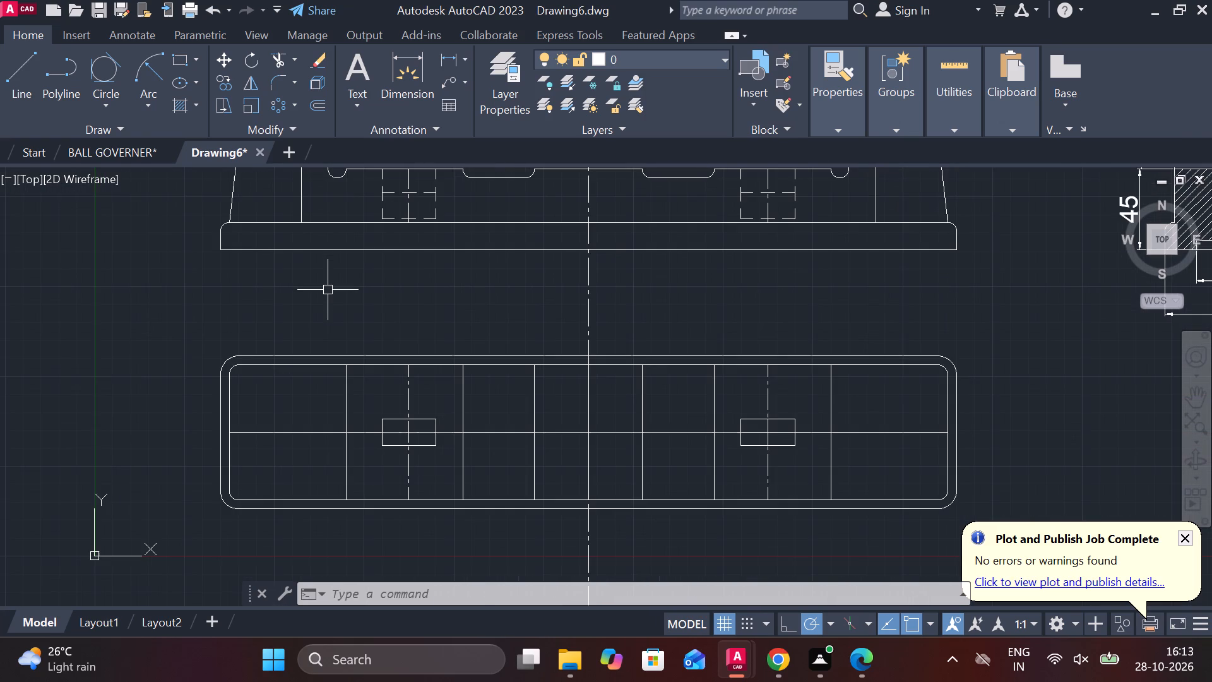
{"action": "scroll", "coordinate": [328, 290], "scroll_direction": "down", "scroll_amount": 2}
{"action": "scroll", "coordinate": [370, 231], "scroll_direction": "up", "scroll_amount": 2}
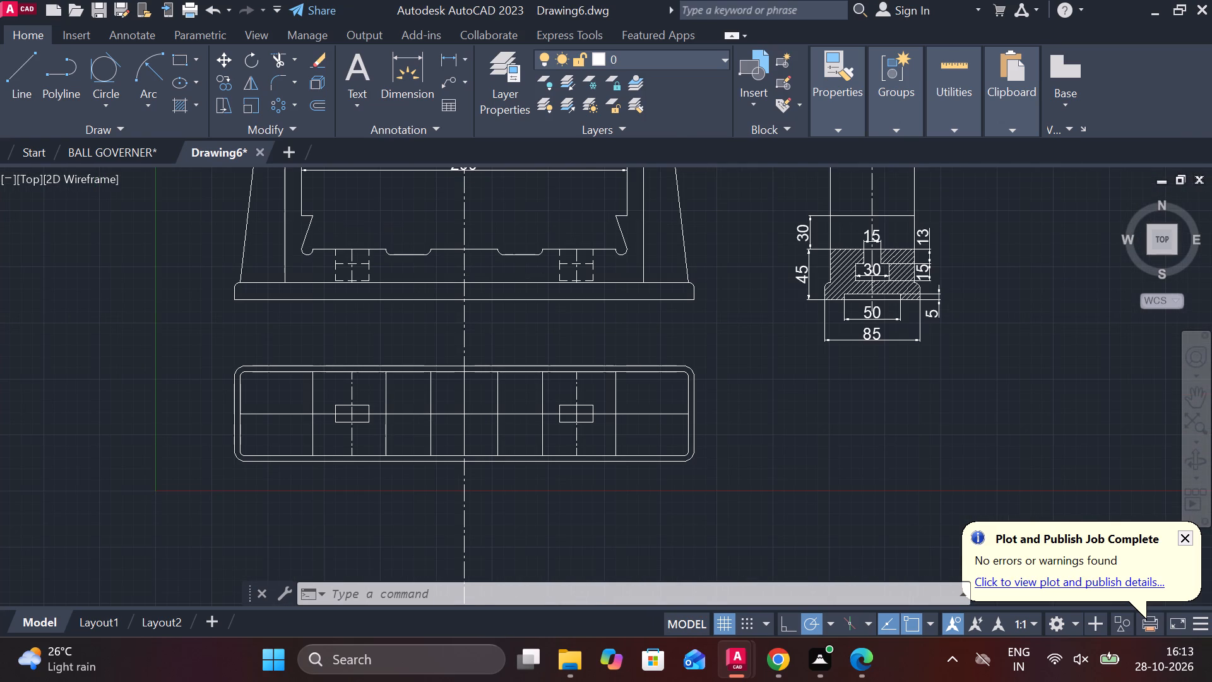
{"action": "middle_click_drag", "start_coordinate": [328, 361], "coordinate": [343, 310]}
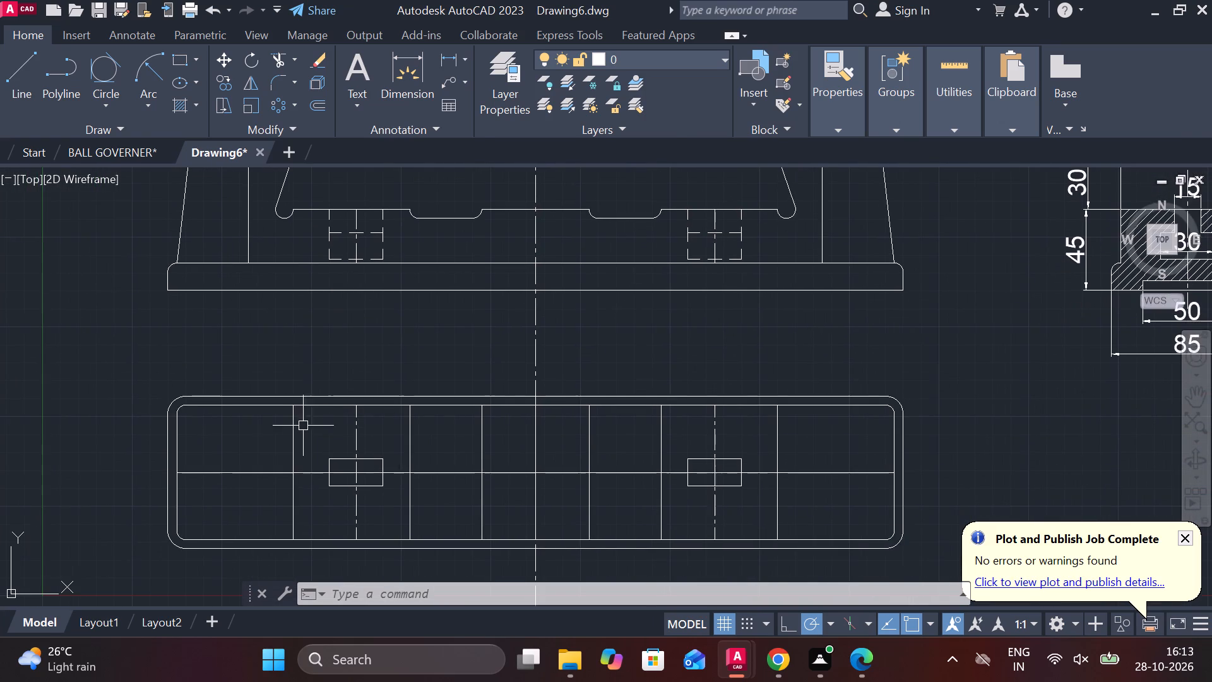
{"action": "left_click", "coordinate": [296, 436]}
{"action": "key", "text": "o"}
{"action": "key", "text": "Return"}
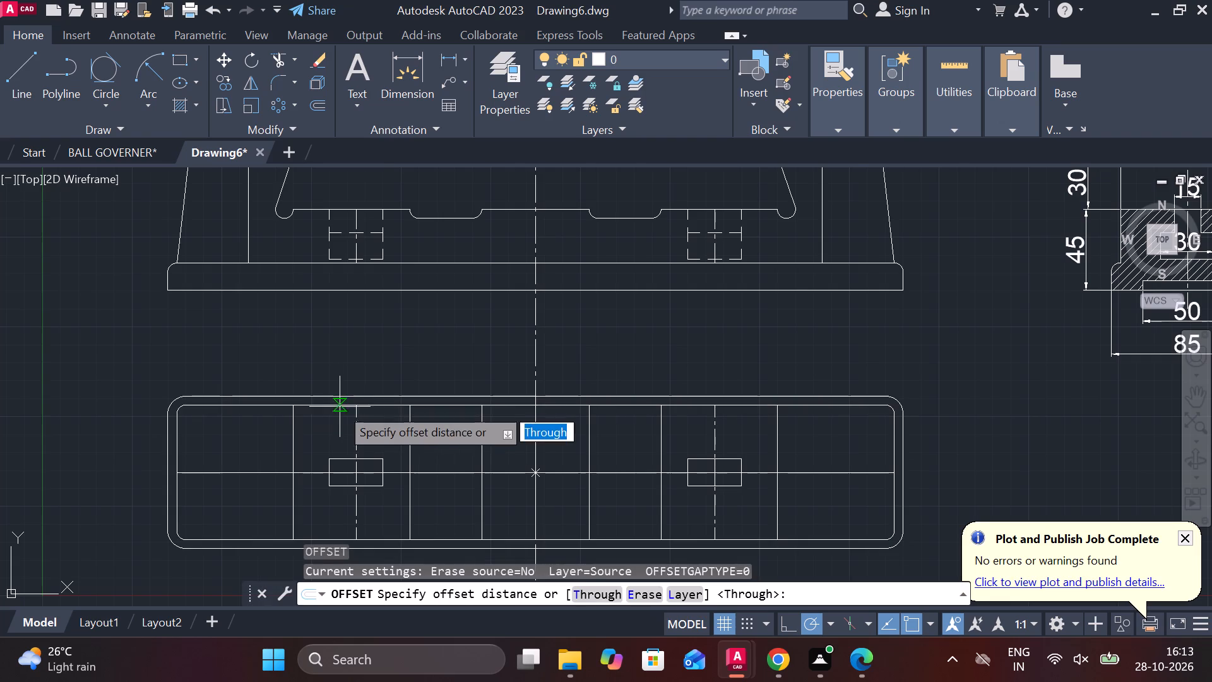
{"action": "key", "text": "Return"}
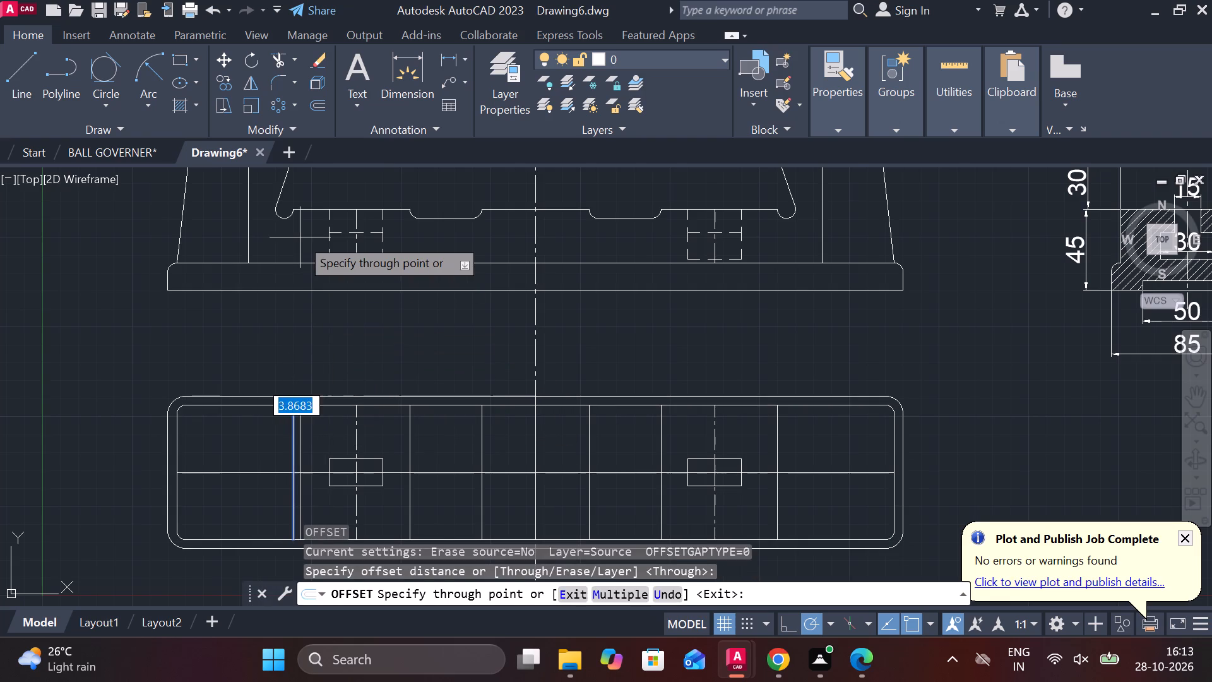
{"action": "scroll", "coordinate": [300, 237], "scroll_direction": "up", "scroll_amount": 1}
{"action": "scroll", "coordinate": [299, 219], "scroll_direction": "down", "scroll_amount": 1}
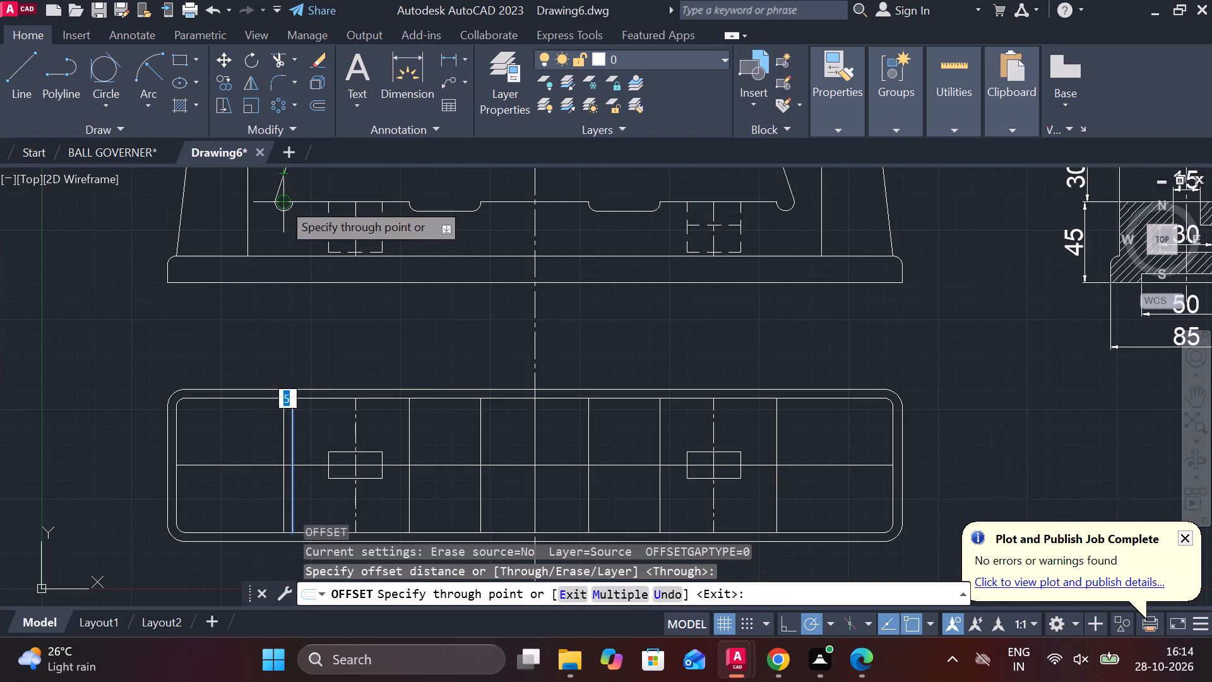
{"action": "middle_click_drag", "start_coordinate": [285, 204], "coordinate": [276, 260]}
{"action": "scroll", "coordinate": [284, 197], "scroll_direction": "down", "scroll_amount": 2}
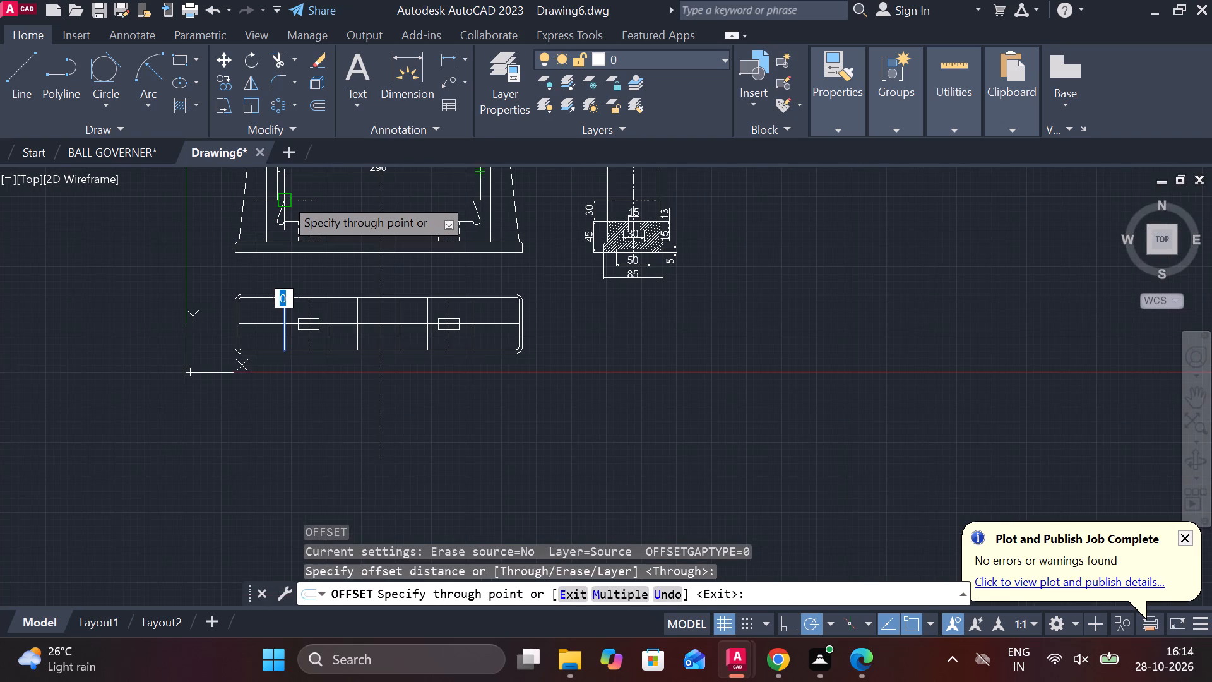
{"action": "scroll", "coordinate": [271, 230], "scroll_direction": "up", "scroll_amount": 3}
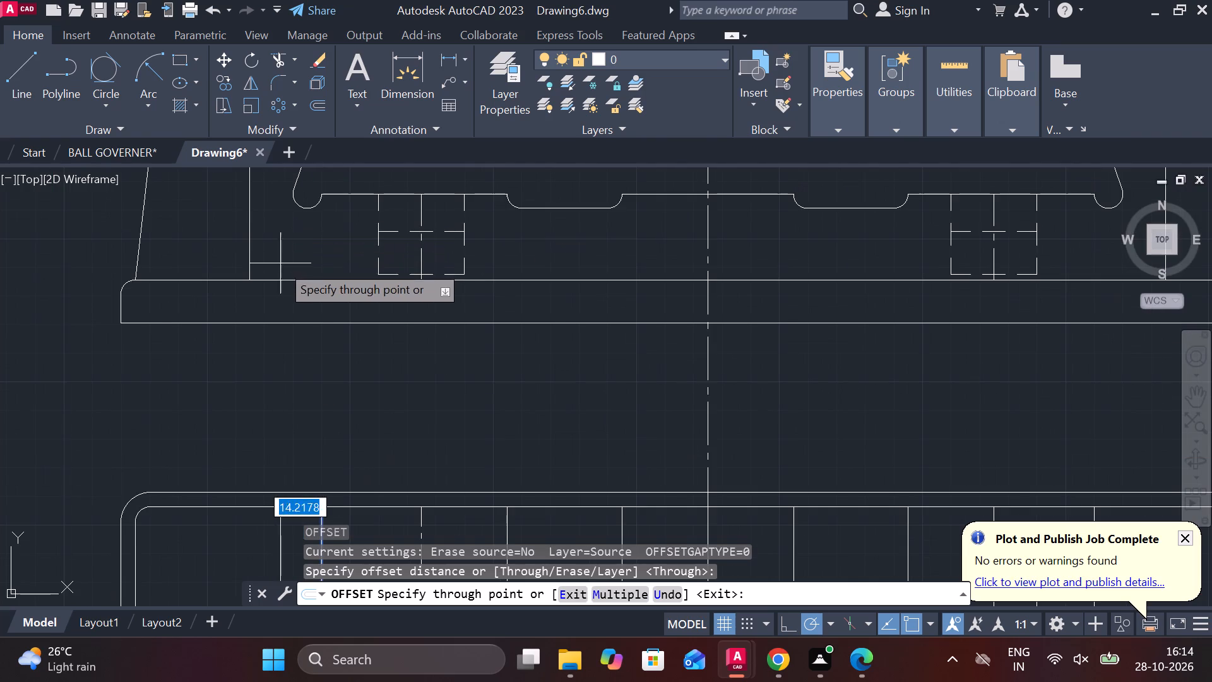
{"action": "scroll", "coordinate": [276, 243], "scroll_direction": "down", "scroll_amount": 3}
{"action": "scroll", "coordinate": [273, 200], "scroll_direction": "up", "scroll_amount": 3}
{"action": "middle_click_drag", "start_coordinate": [287, 201], "coordinate": [290, 275]}
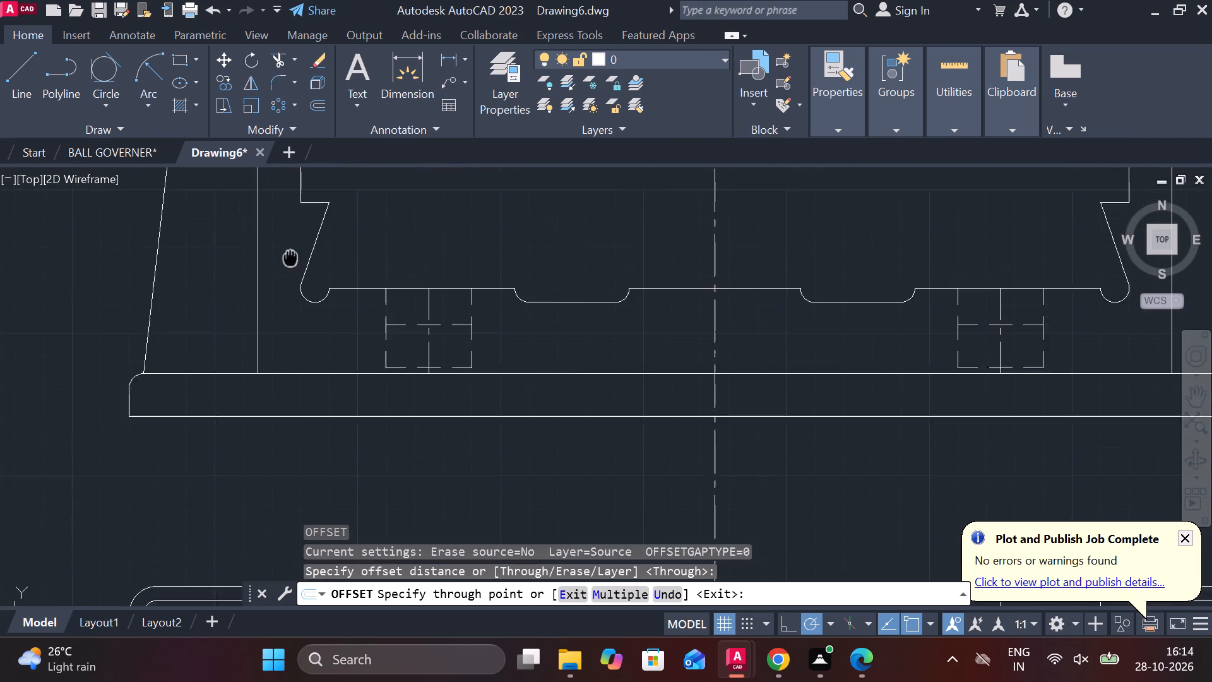
{"action": "middle_click_drag", "start_coordinate": [290, 275], "coordinate": [290, 285]}
{"action": "left_click", "coordinate": [295, 232]}
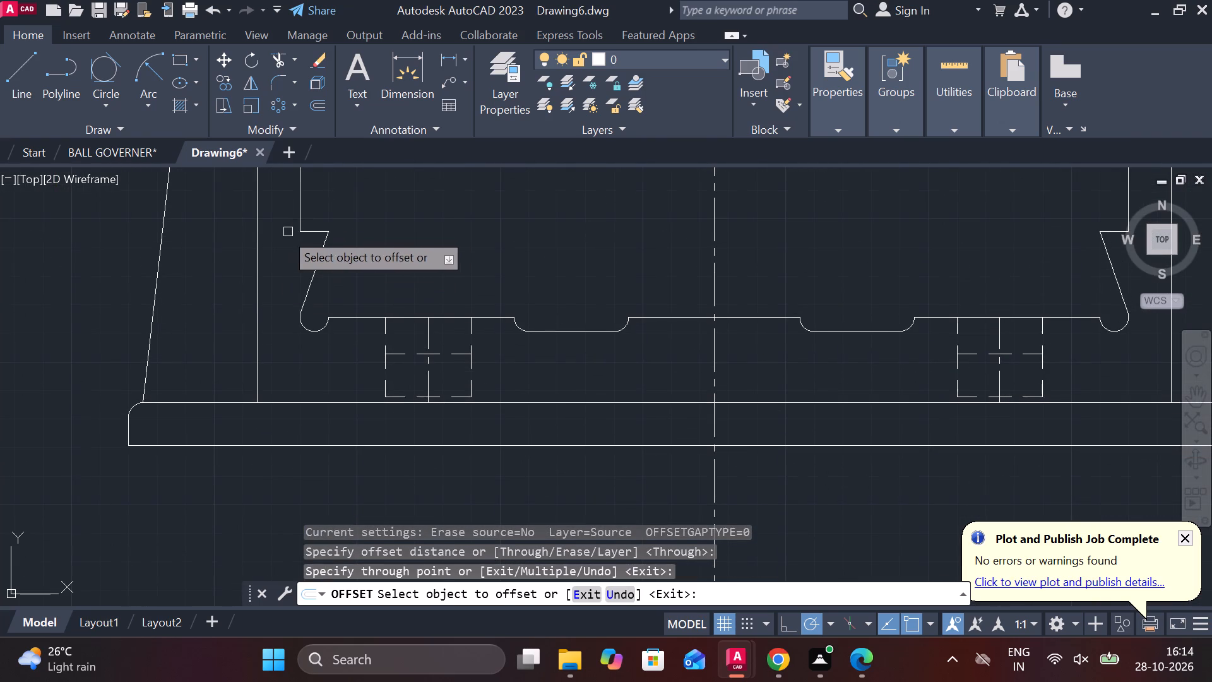
Offset the plan line aligned with the inner wall through the front view's vertical line beside the left sloping edge.
{"action": "scroll", "coordinate": [305, 243], "scroll_direction": "down", "scroll_amount": 3}
{"action": "left_click", "coordinate": [301, 381]}
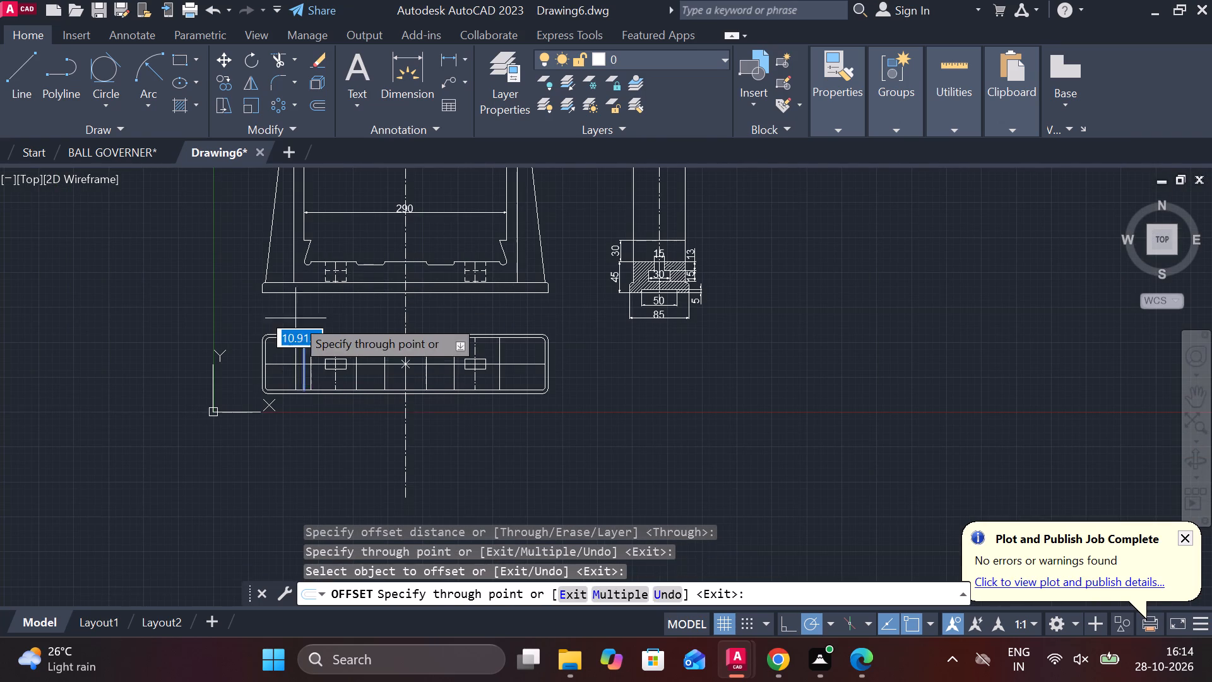
{"action": "scroll", "coordinate": [293, 290], "scroll_direction": "up", "scroll_amount": 3}
{"action": "left_click", "coordinate": [292, 261]}
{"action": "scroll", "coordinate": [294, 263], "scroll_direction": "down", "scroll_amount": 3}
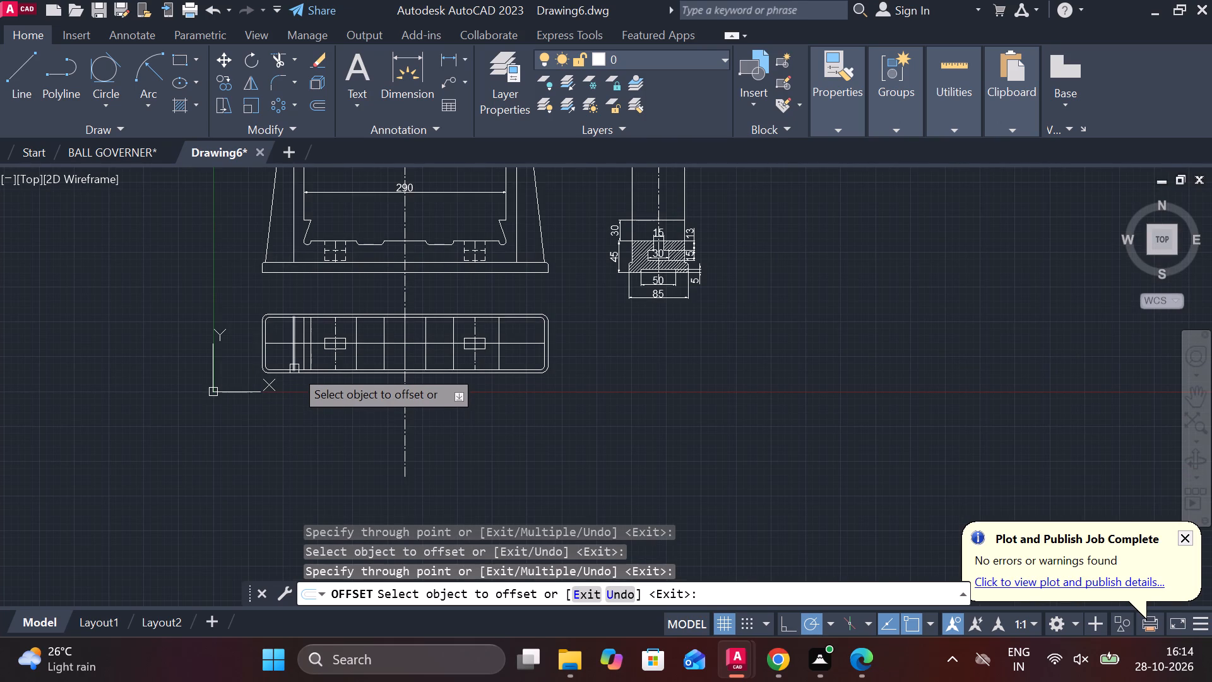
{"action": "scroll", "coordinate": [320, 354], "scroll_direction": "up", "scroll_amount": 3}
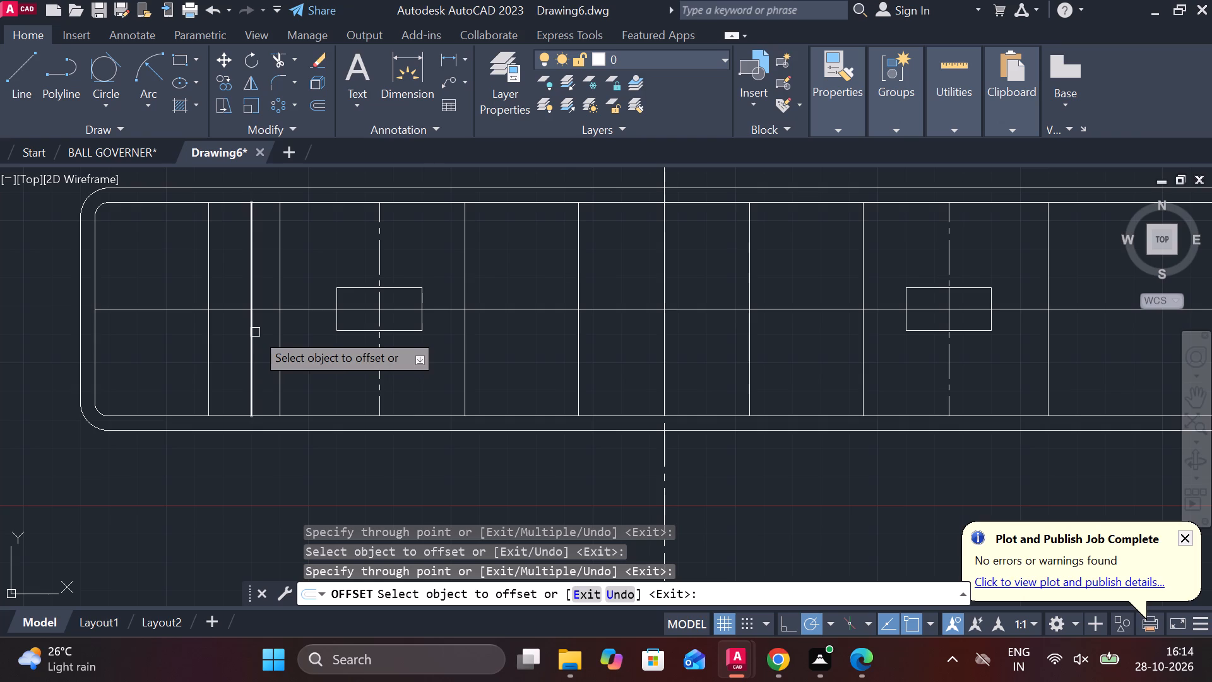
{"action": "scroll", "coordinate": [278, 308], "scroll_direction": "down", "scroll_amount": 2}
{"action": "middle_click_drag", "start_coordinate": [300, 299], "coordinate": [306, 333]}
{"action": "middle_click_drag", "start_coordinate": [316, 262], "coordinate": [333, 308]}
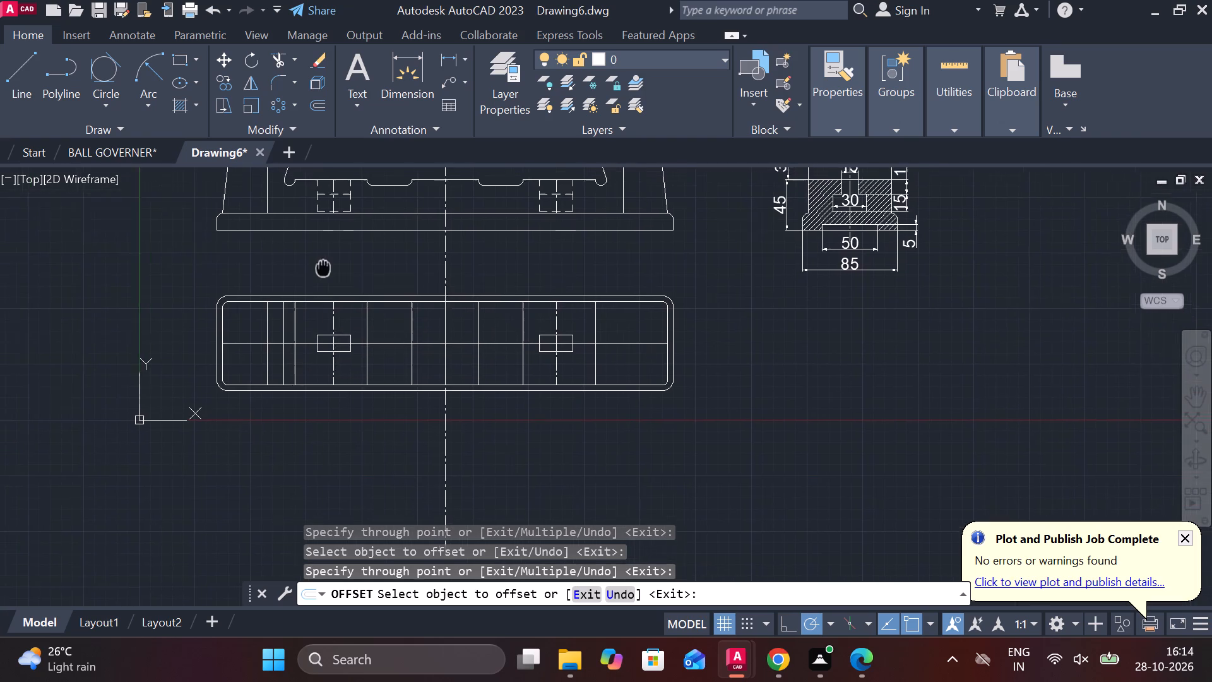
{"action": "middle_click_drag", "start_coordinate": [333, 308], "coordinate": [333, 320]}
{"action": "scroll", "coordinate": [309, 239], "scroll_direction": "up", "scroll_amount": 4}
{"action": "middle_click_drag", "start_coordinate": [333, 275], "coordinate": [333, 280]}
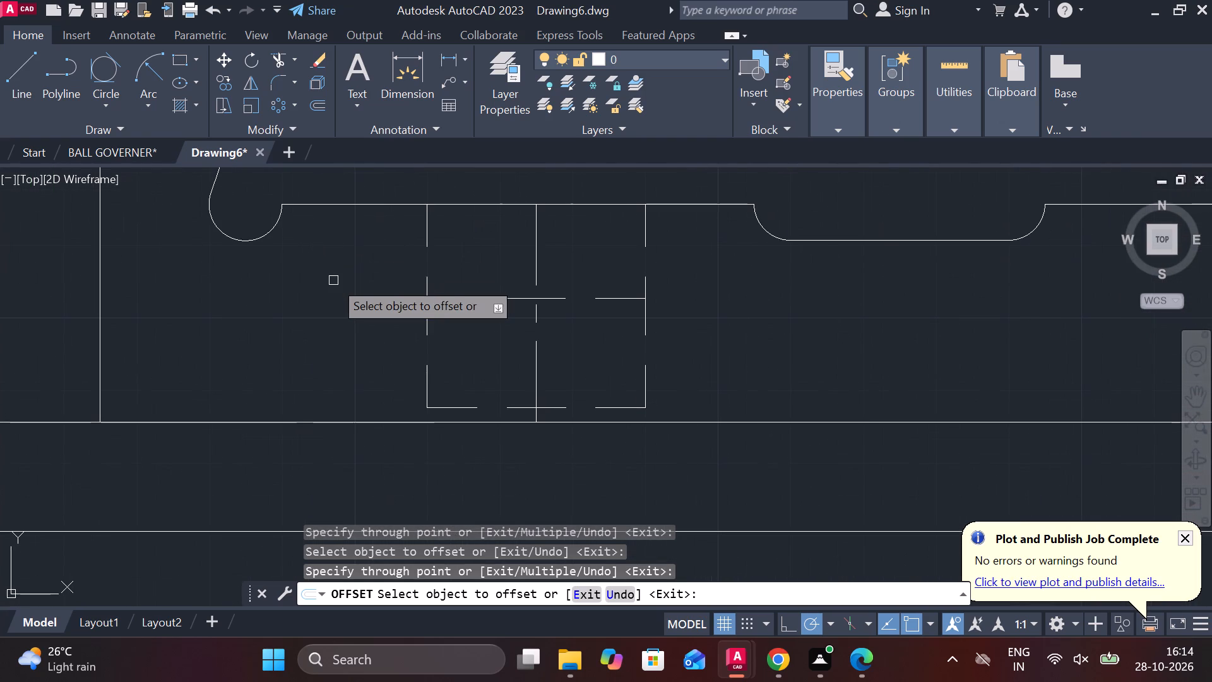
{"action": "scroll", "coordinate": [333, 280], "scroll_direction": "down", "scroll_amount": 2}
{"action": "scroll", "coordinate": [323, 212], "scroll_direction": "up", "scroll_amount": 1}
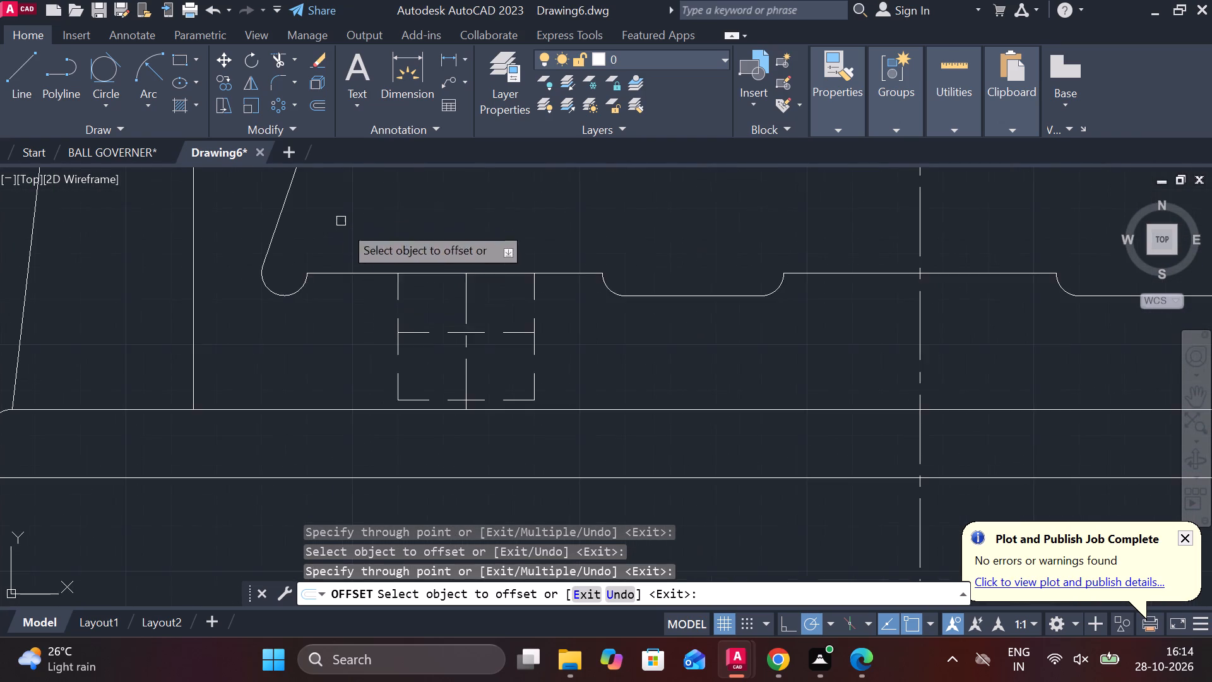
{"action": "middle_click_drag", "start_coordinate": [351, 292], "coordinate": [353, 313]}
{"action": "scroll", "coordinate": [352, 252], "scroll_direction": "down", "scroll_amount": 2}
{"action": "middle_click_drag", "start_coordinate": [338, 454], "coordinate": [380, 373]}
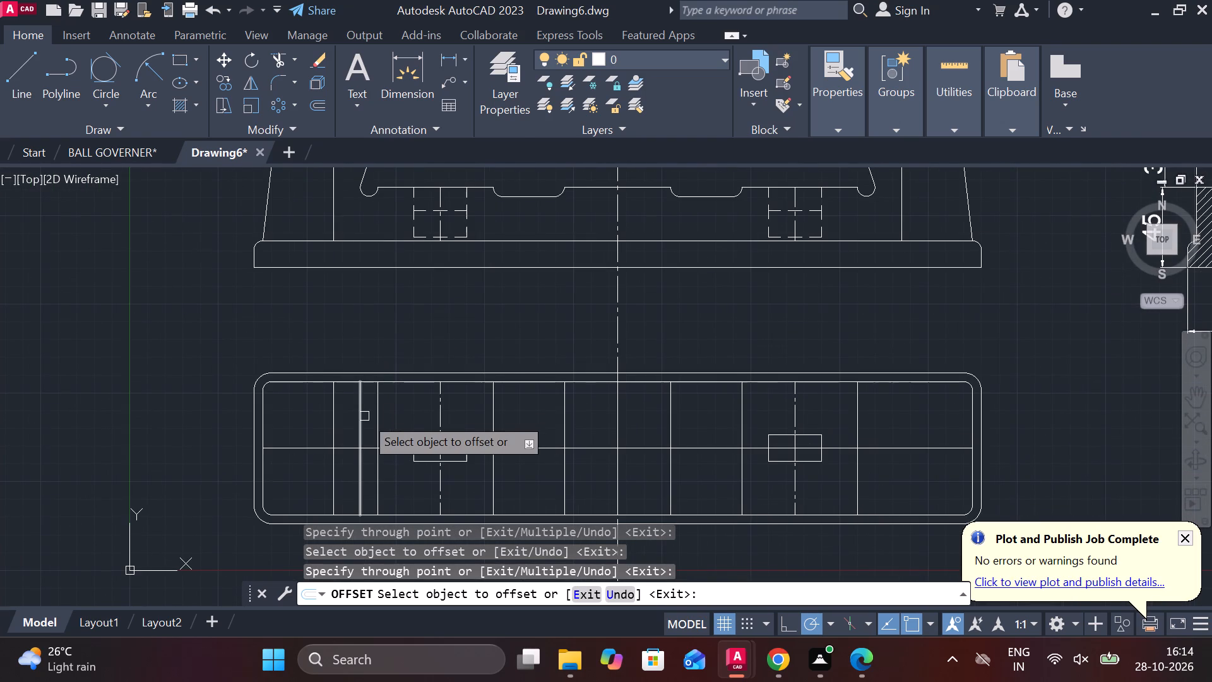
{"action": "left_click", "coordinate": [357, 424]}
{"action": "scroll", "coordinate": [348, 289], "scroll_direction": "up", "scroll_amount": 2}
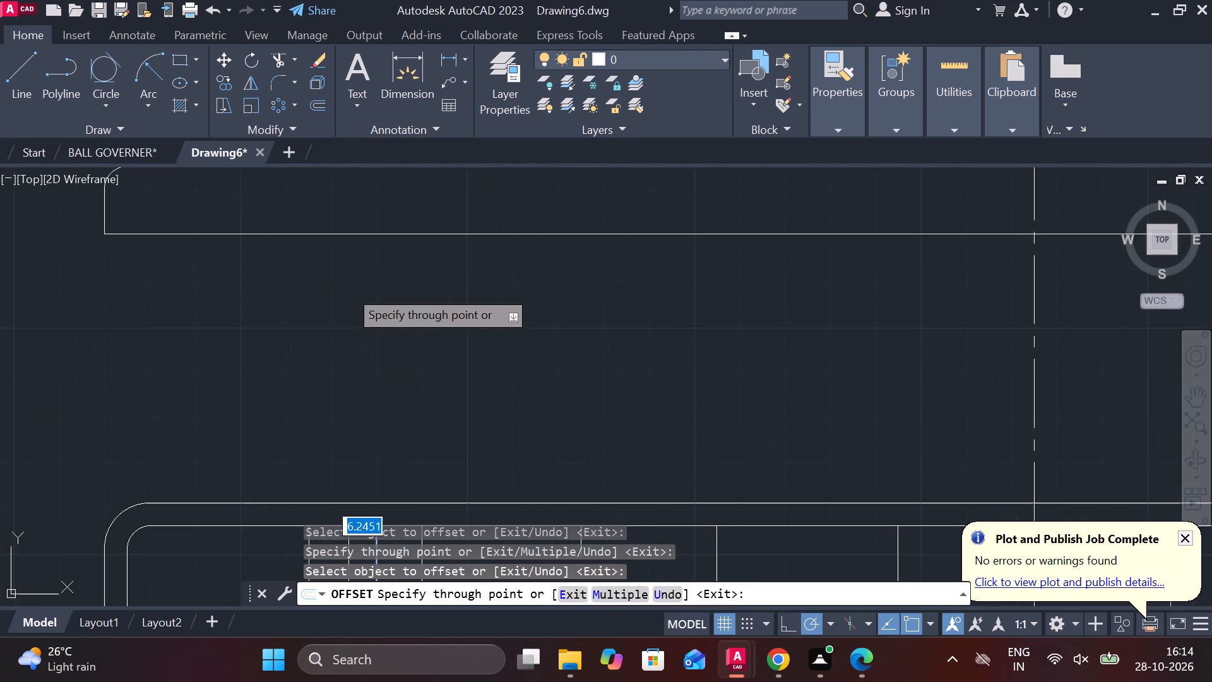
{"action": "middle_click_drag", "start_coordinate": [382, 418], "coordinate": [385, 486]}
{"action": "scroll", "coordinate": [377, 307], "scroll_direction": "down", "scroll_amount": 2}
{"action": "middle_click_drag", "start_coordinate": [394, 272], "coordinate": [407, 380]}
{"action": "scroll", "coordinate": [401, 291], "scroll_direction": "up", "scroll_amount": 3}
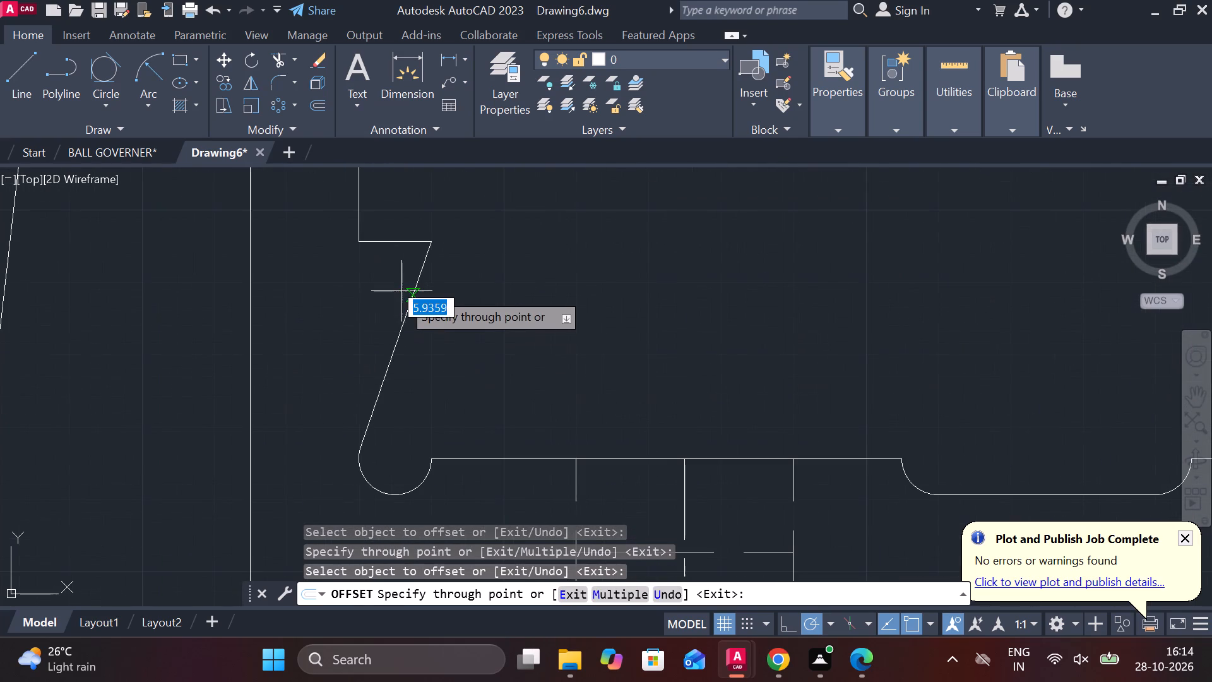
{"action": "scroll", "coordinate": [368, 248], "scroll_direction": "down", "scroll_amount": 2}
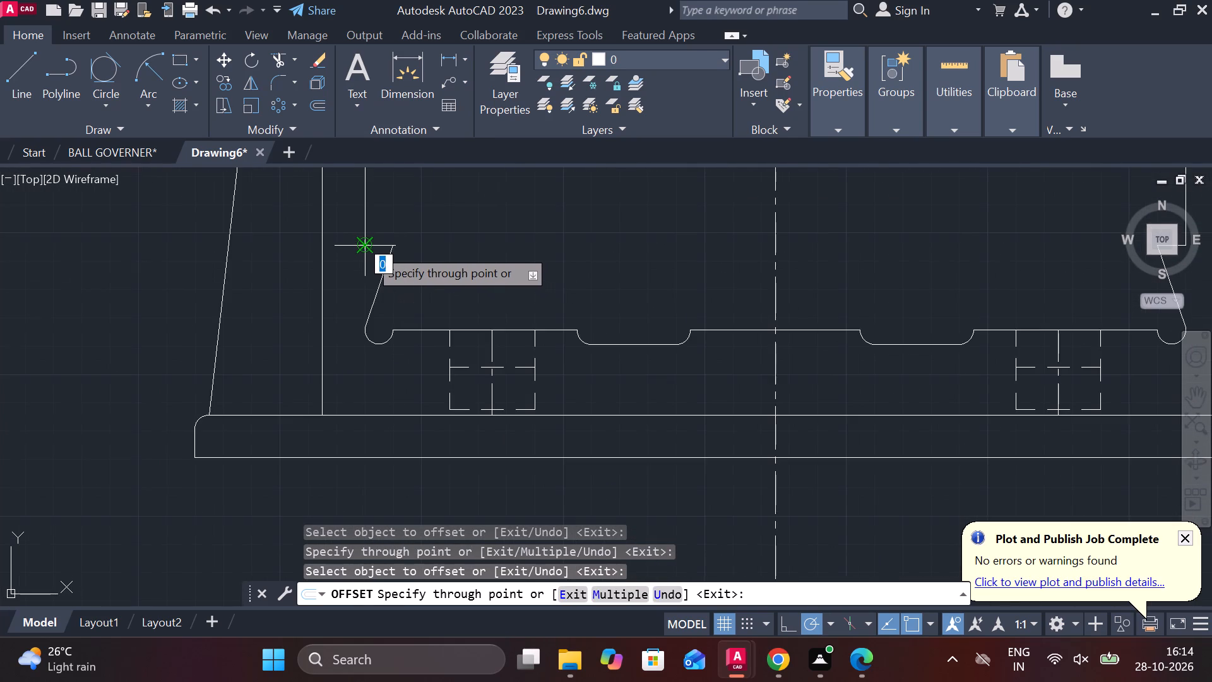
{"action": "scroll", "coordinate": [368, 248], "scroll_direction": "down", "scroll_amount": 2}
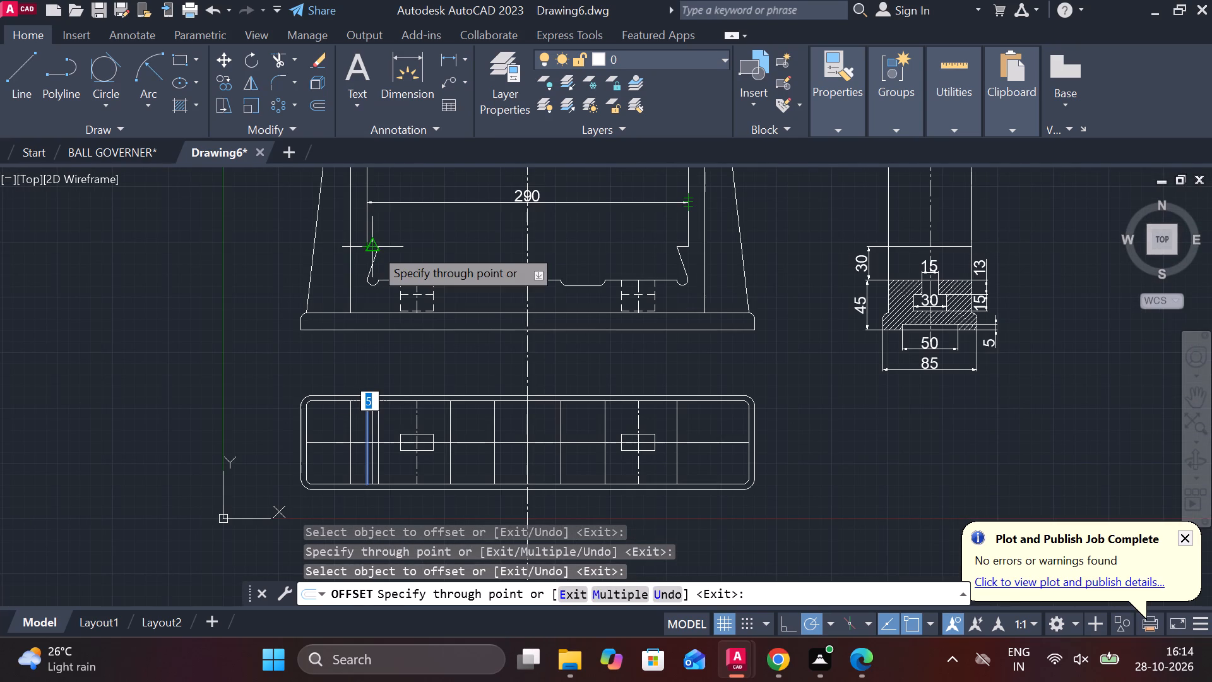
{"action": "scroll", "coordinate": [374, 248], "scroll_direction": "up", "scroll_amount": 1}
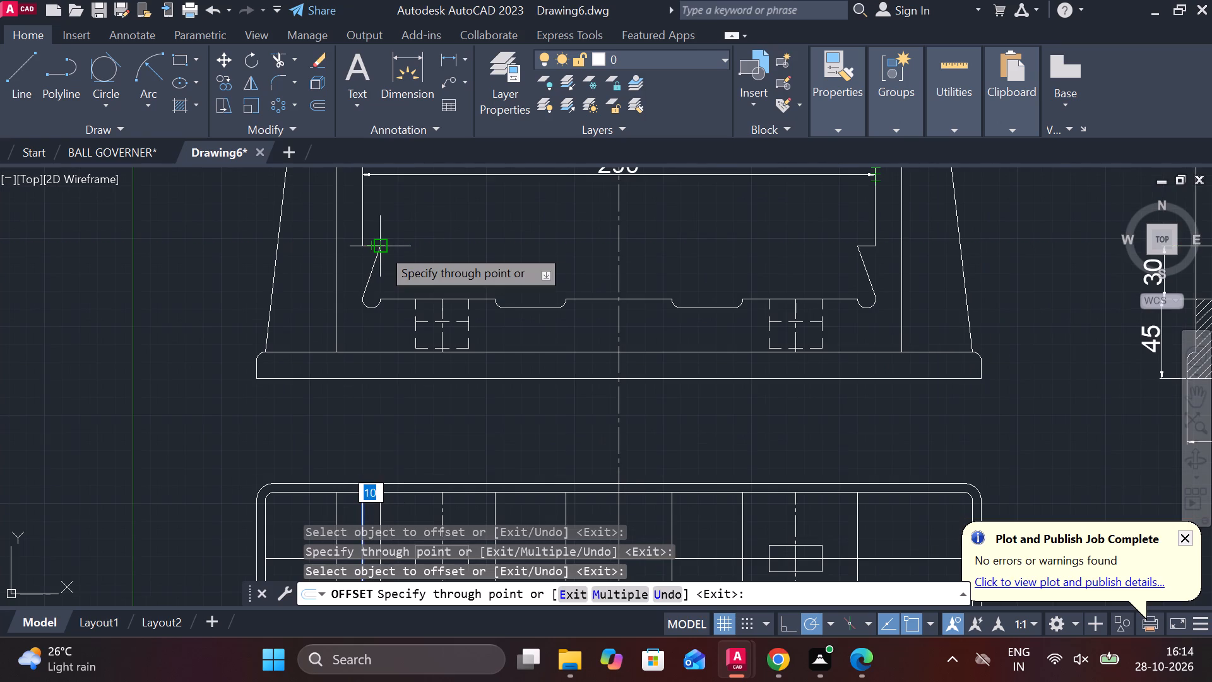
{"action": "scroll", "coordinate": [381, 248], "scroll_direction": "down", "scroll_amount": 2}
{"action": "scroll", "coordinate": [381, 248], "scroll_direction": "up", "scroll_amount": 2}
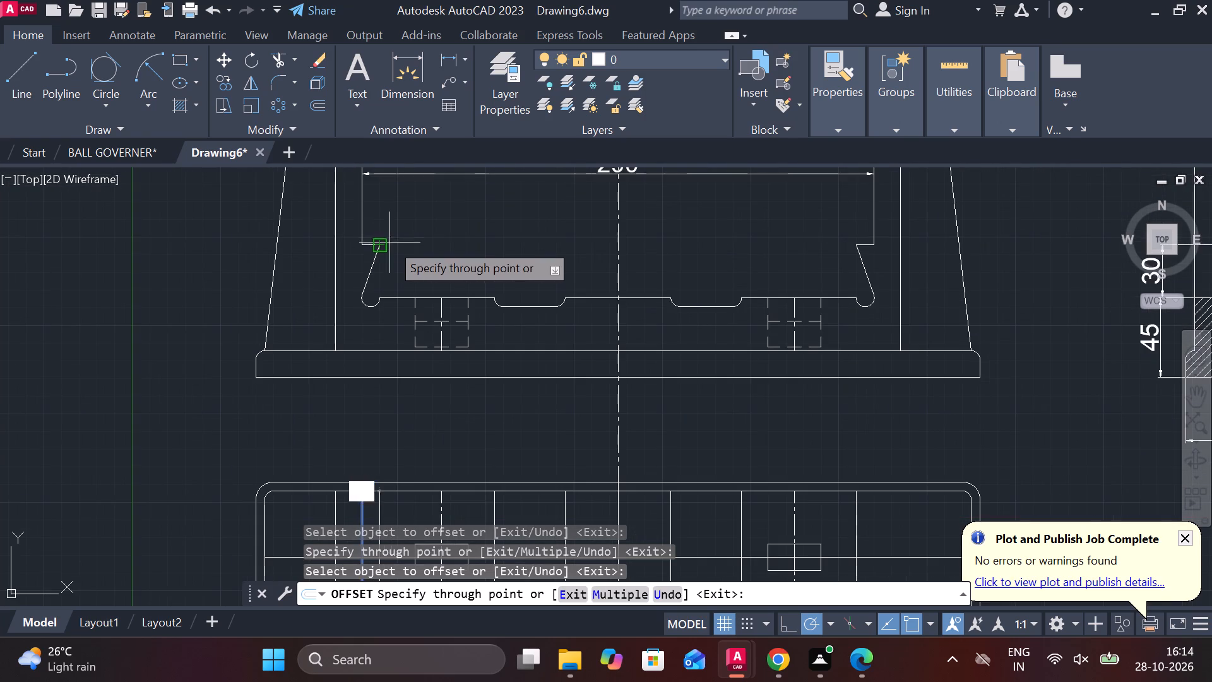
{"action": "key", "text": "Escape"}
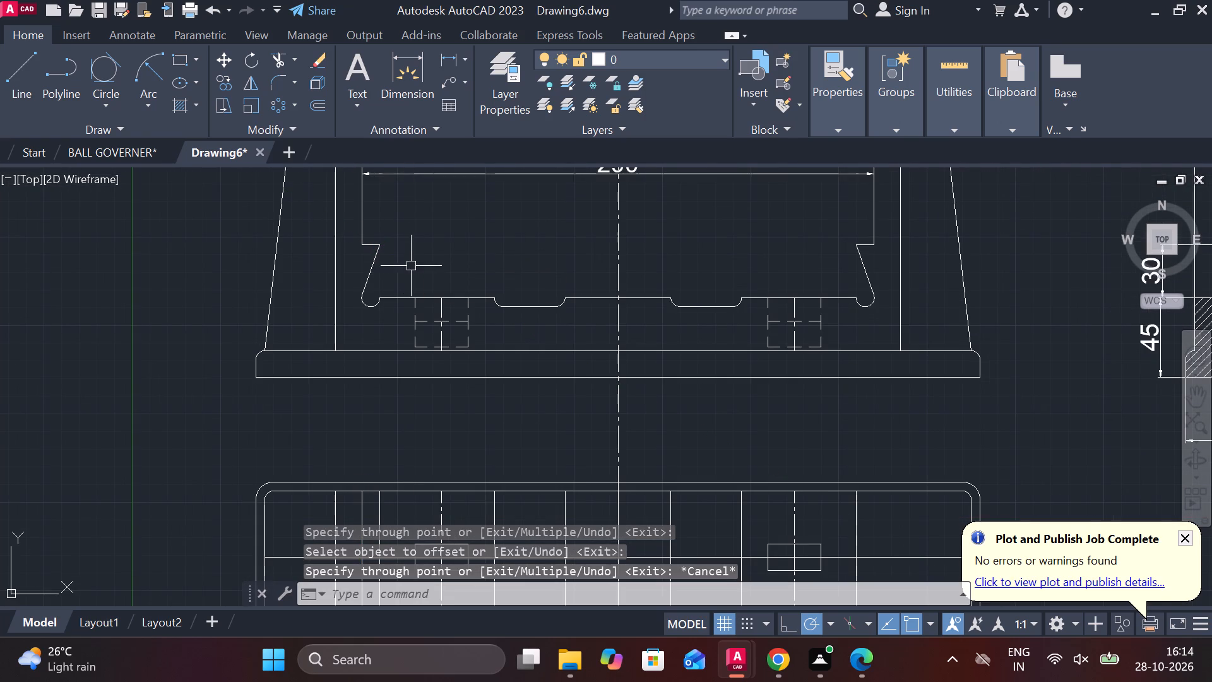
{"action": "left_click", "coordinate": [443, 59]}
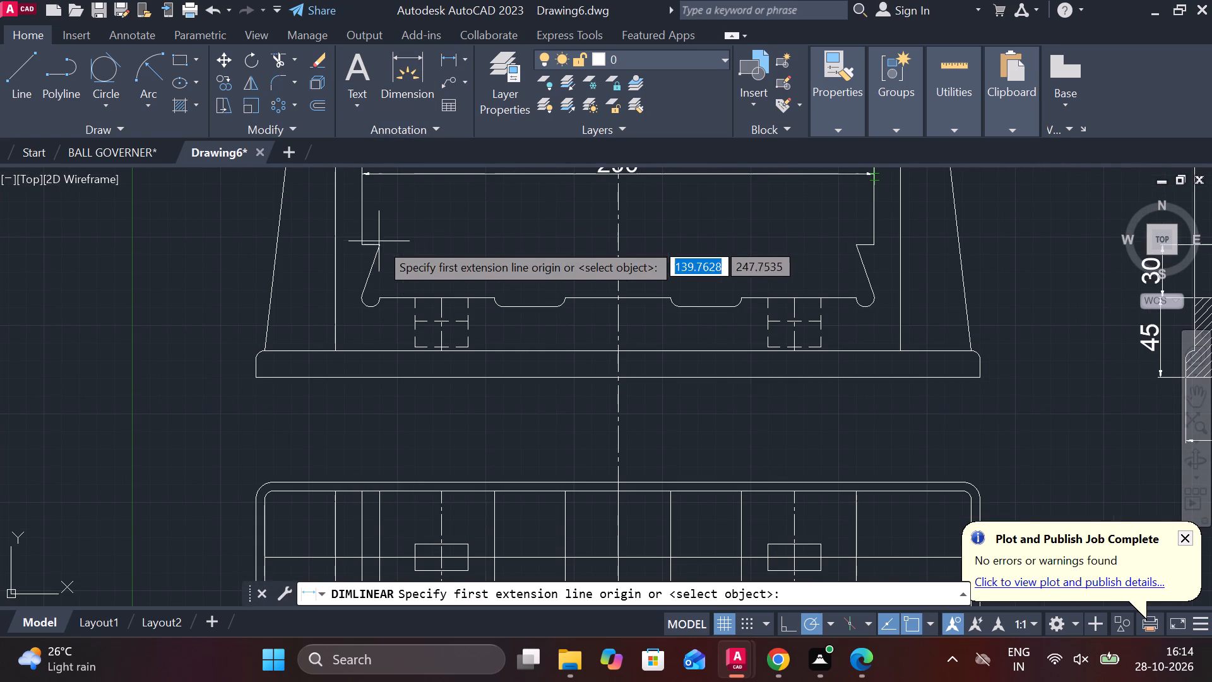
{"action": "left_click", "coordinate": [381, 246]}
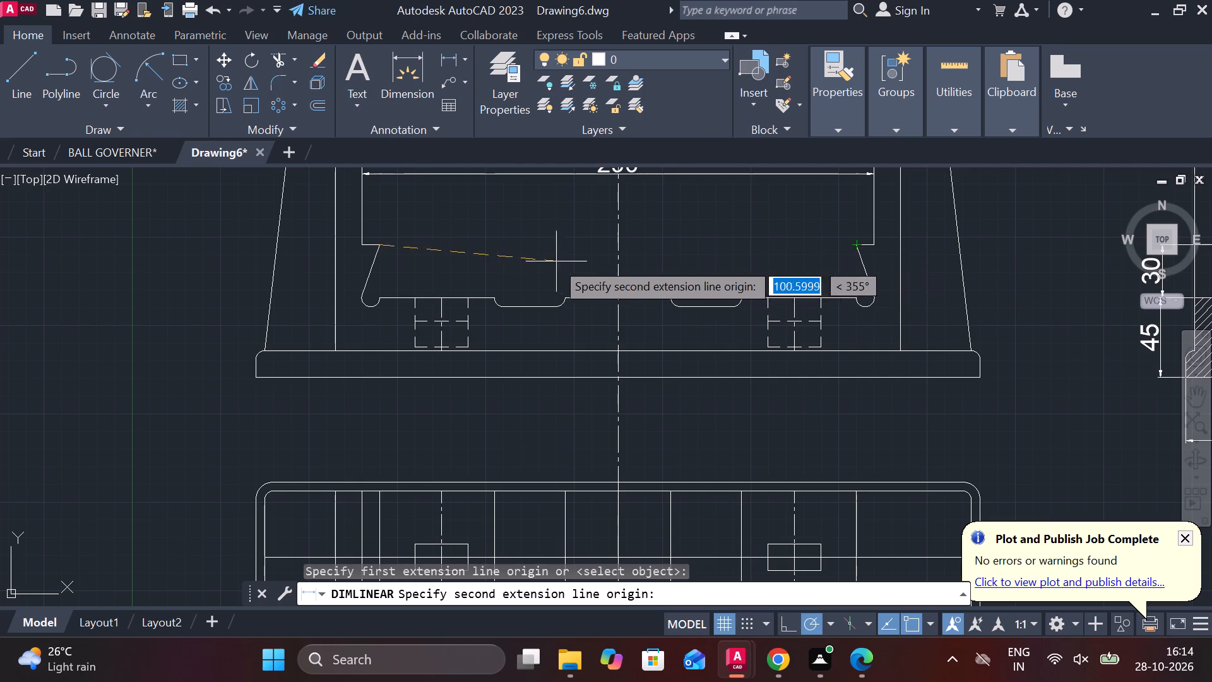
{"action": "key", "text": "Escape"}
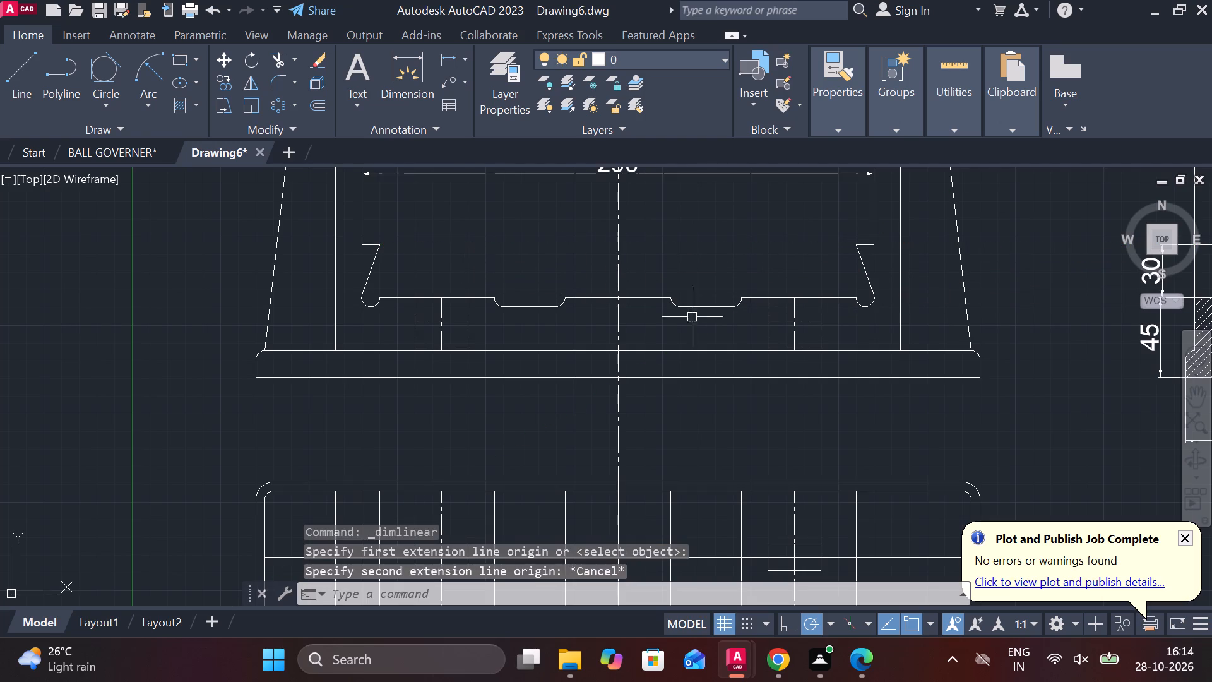
Check the radius of the small arc at the foot of the front view's left undercut.
{"action": "left_click", "coordinate": [461, 64]}
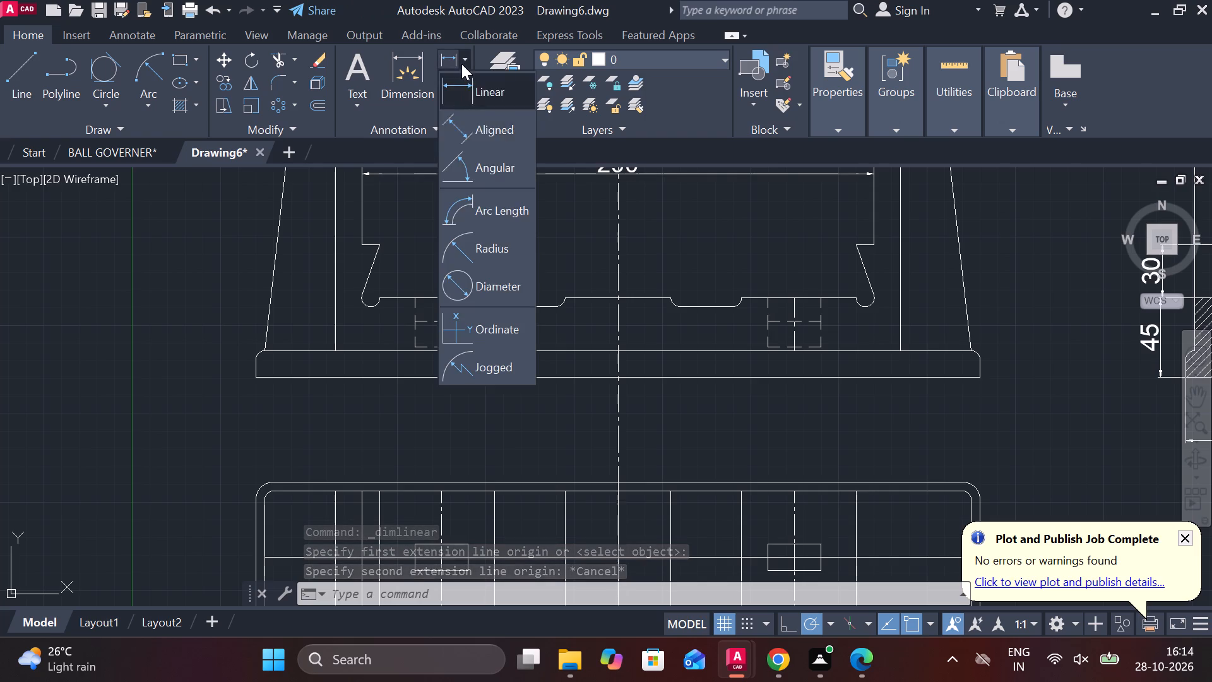
{"action": "left_click", "coordinate": [482, 243]}
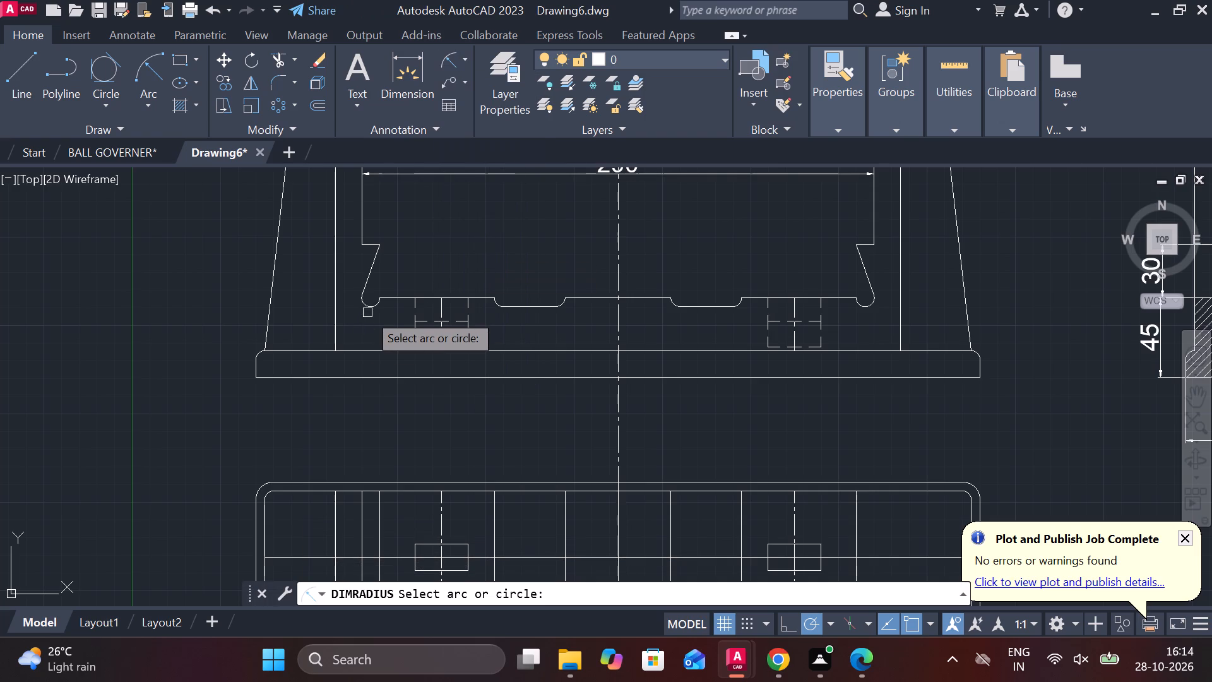
{"action": "left_click", "coordinate": [369, 307]}
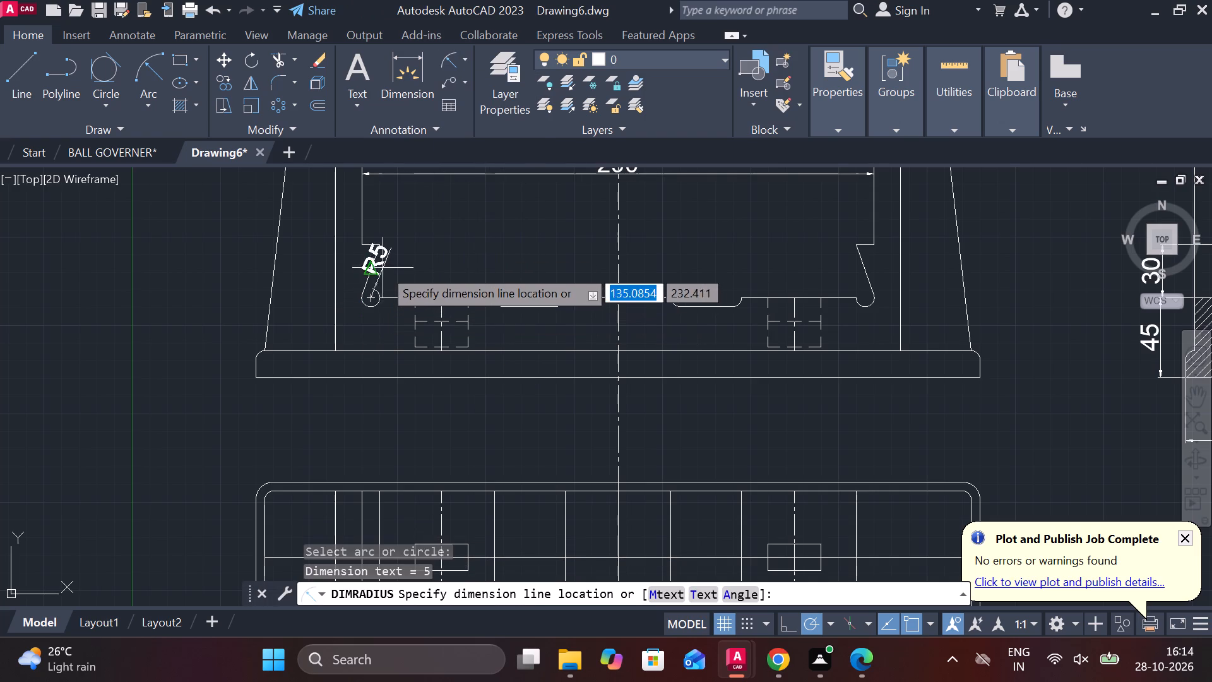
{"action": "key", "text": "Escape"}
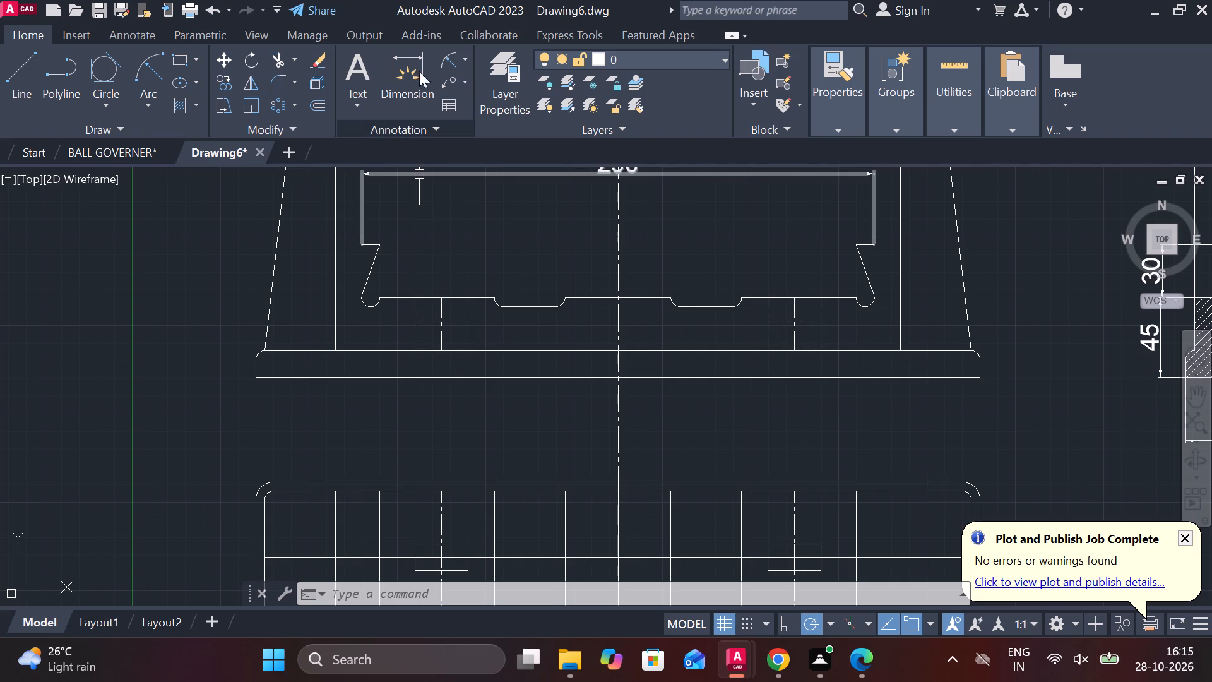
Measure the front view's floor line between the left undercut arc and the left recess.
{"action": "left_click", "coordinate": [466, 54]}
{"action": "left_click", "coordinate": [492, 101]}
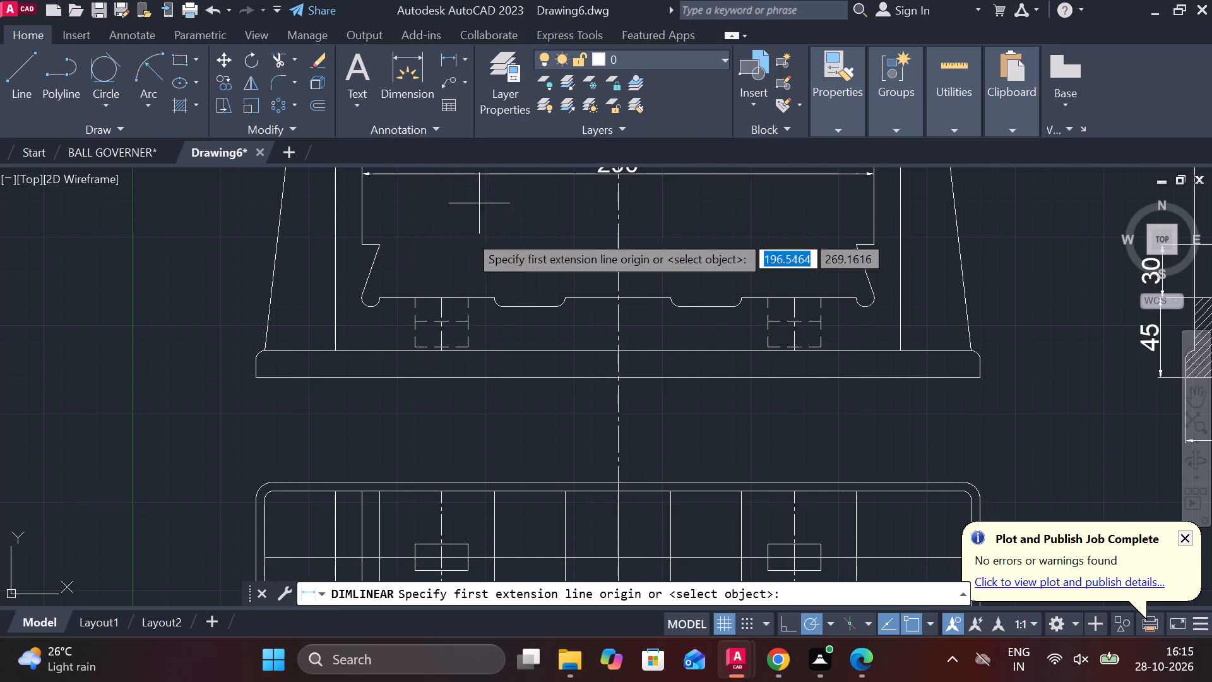
{"action": "scroll", "coordinate": [388, 296], "scroll_direction": "up", "scroll_amount": 1}
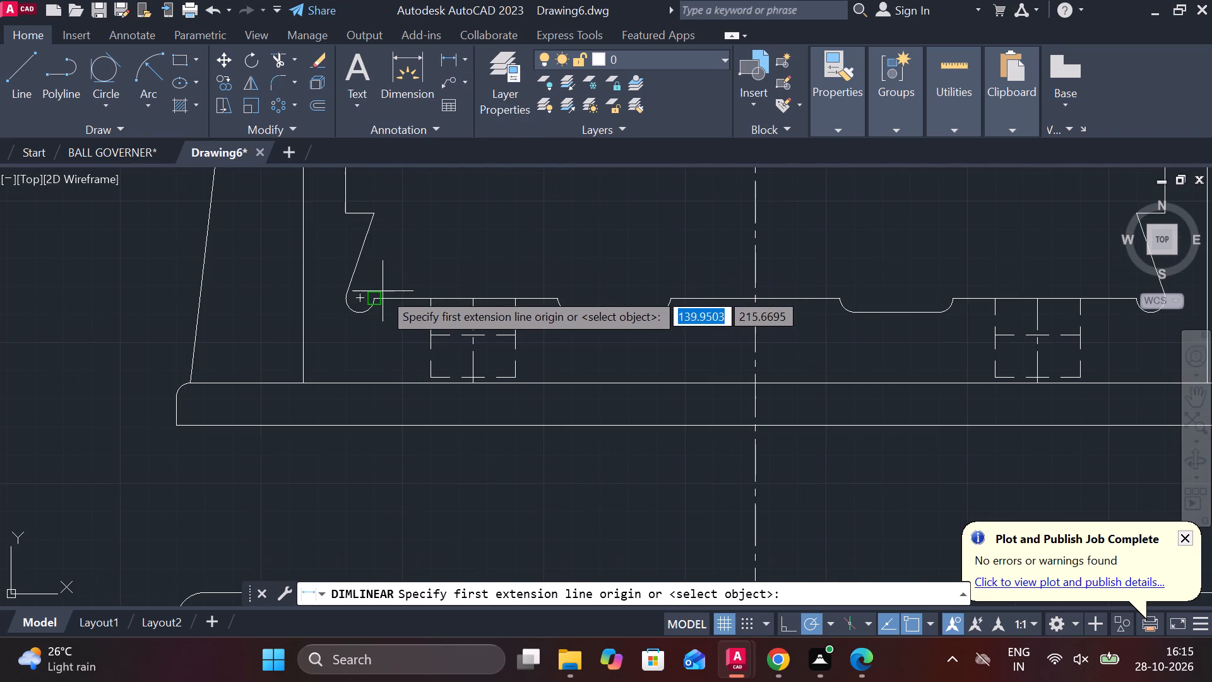
{"action": "left_click", "coordinate": [383, 291]}
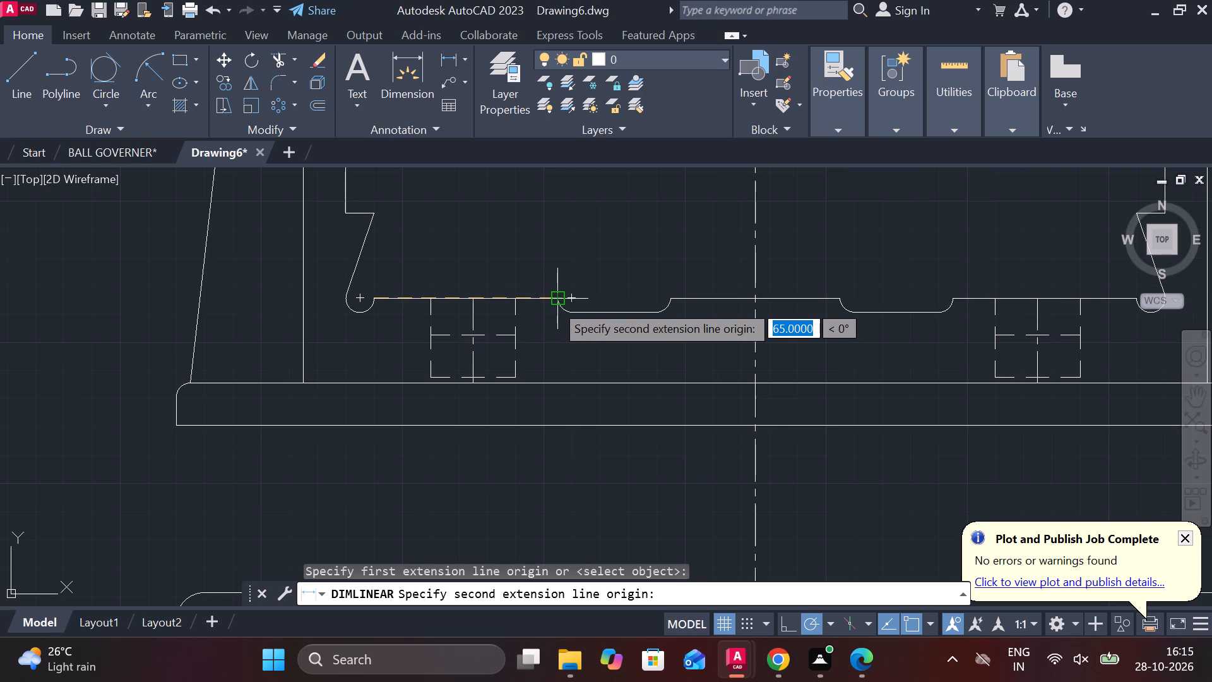
{"action": "scroll", "coordinate": [562, 299], "scroll_direction": "up", "scroll_amount": 3}
{"action": "scroll", "coordinate": [542, 294], "scroll_direction": "down", "scroll_amount": 2}
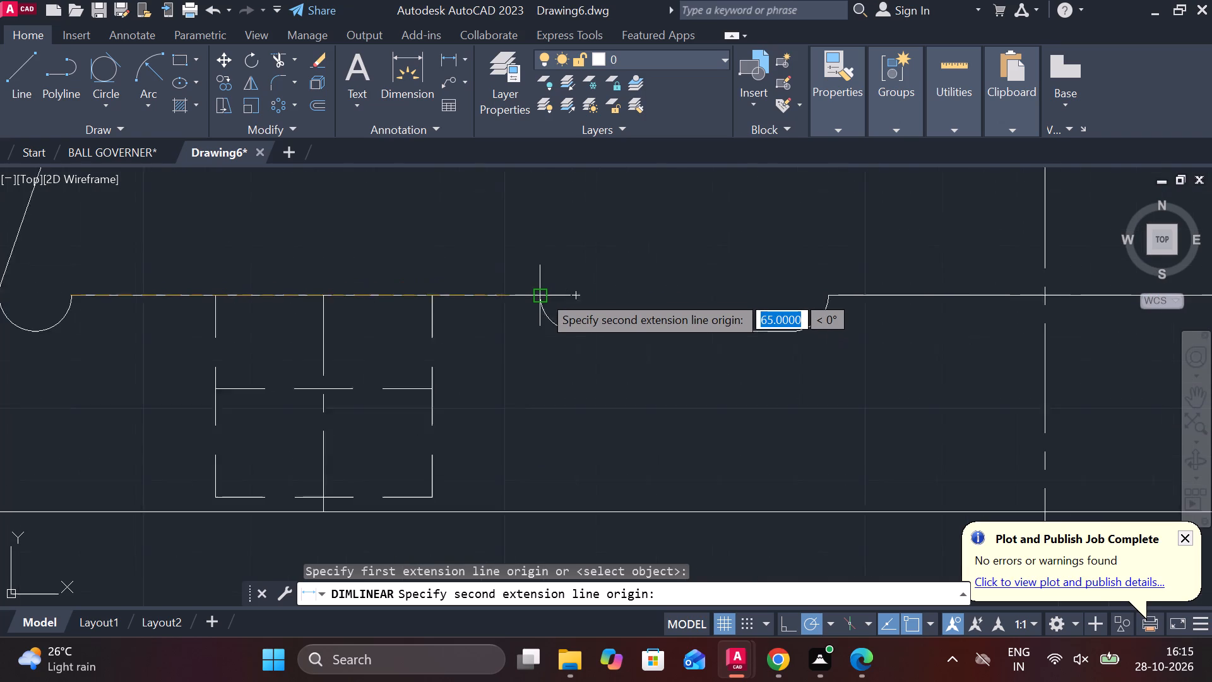
{"action": "scroll", "coordinate": [542, 294], "scroll_direction": "down", "scroll_amount": 1}
{"action": "key", "text": "Escape"}
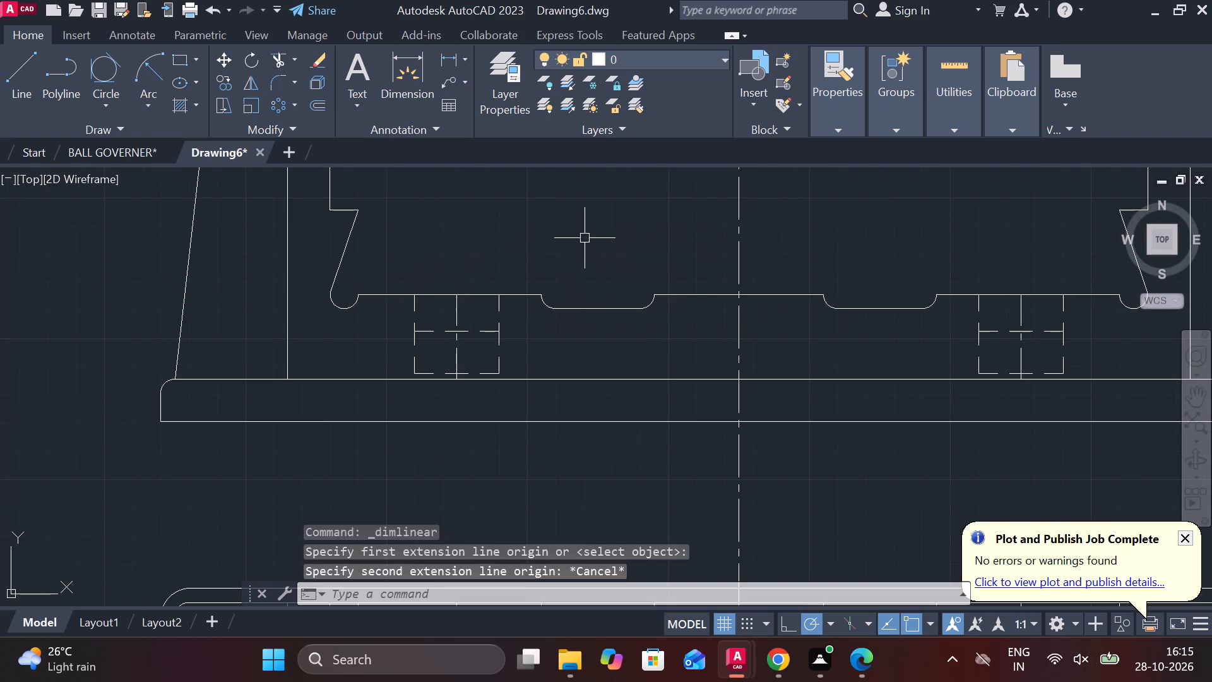
Measure the front view's floor line between the two recesses.
{"action": "middle_click_drag", "start_coordinate": [746, 294], "coordinate": [672, 294]}
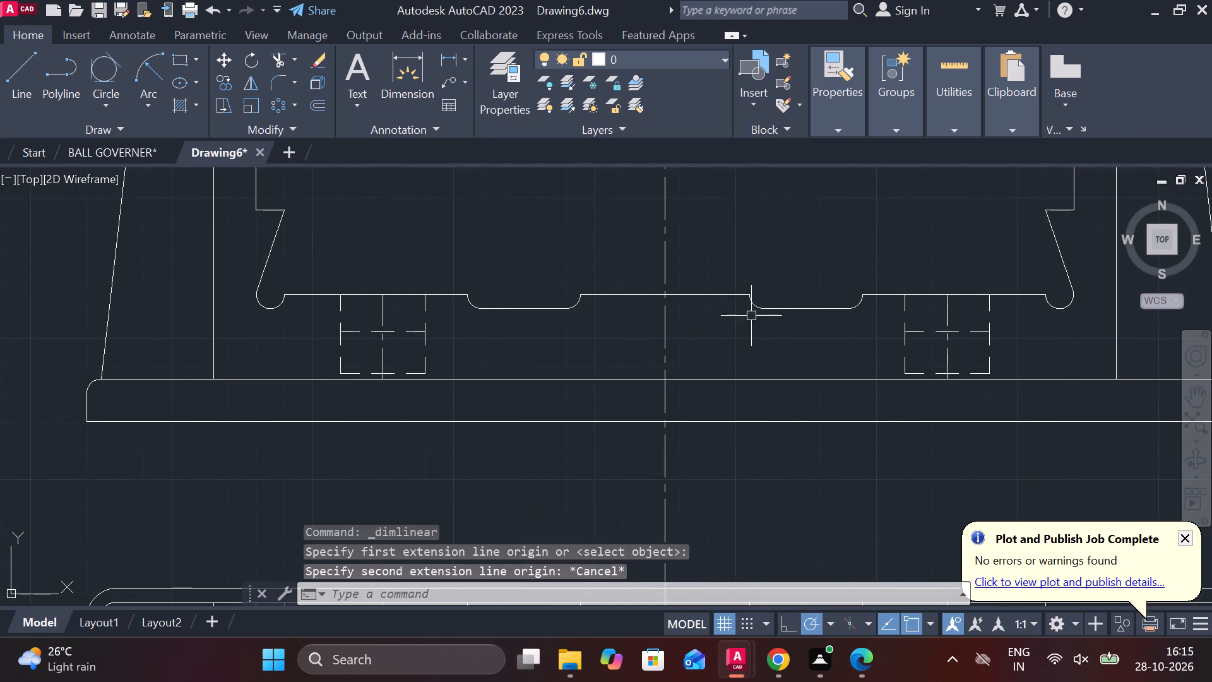
{"action": "key", "text": "space"}
{"action": "left_click", "coordinate": [578, 292]}
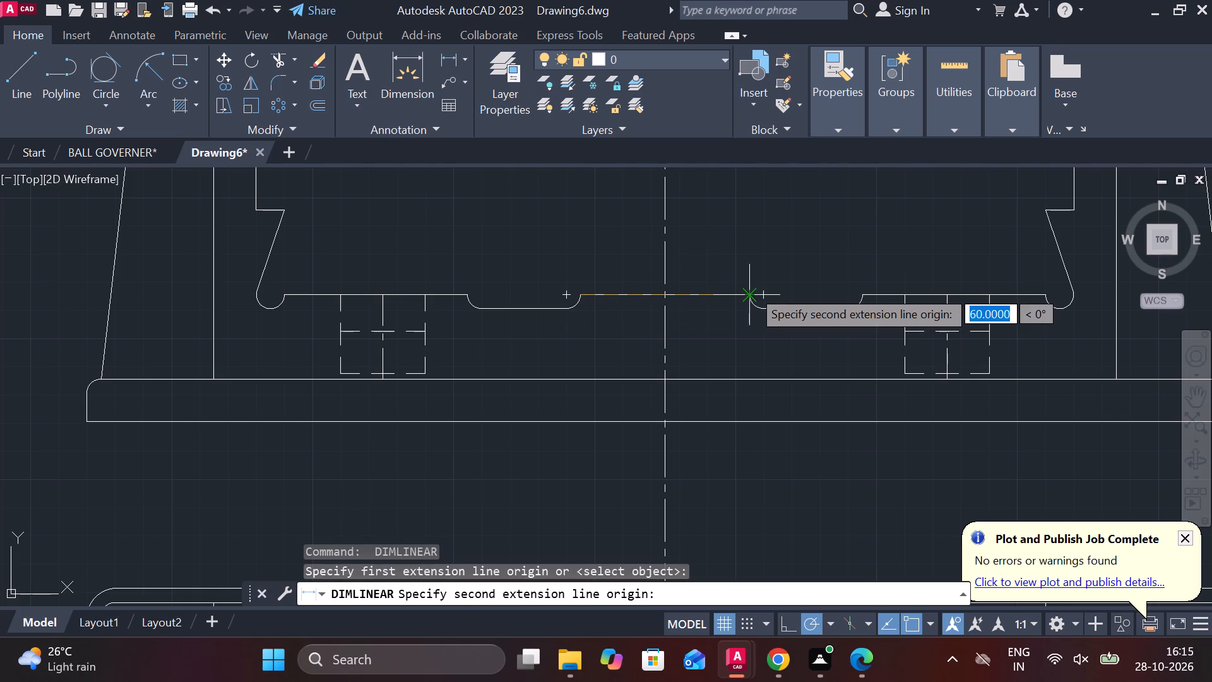
{"action": "key", "text": "Escape"}
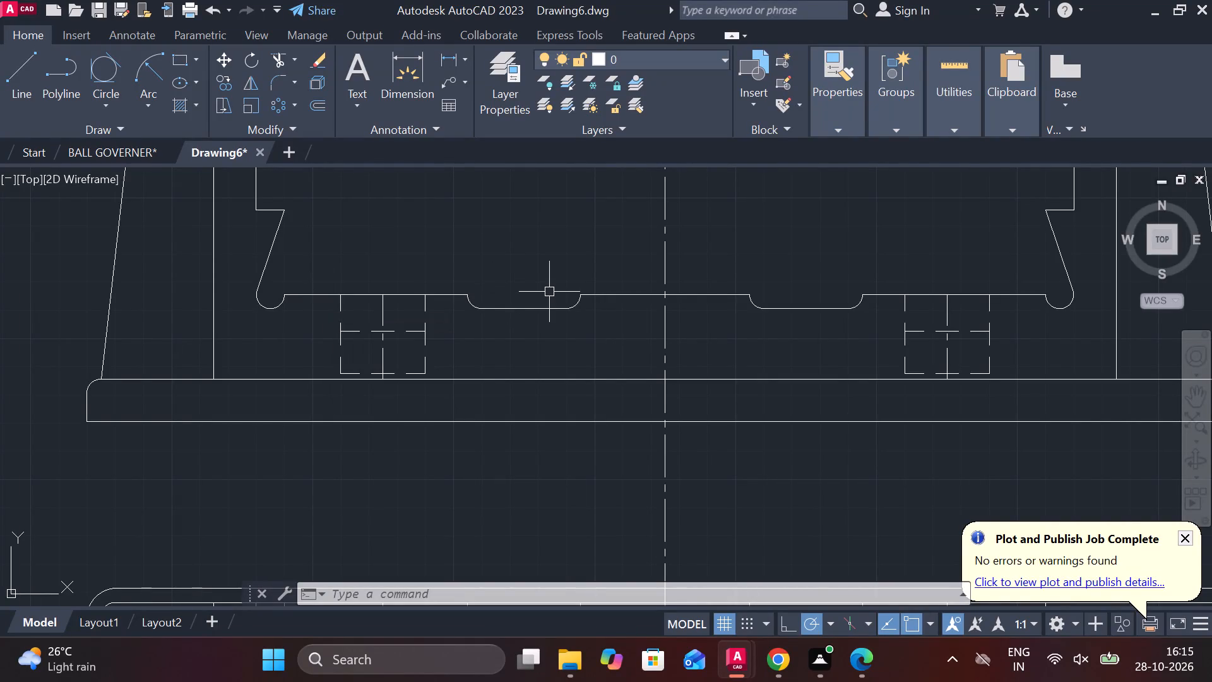
Erase the front view's floor line between the left undercut arc and the left recess.
{"action": "left_click", "coordinate": [317, 291]}
{"action": "type", "text": "E"}
{"action": "key", "text": "space"}
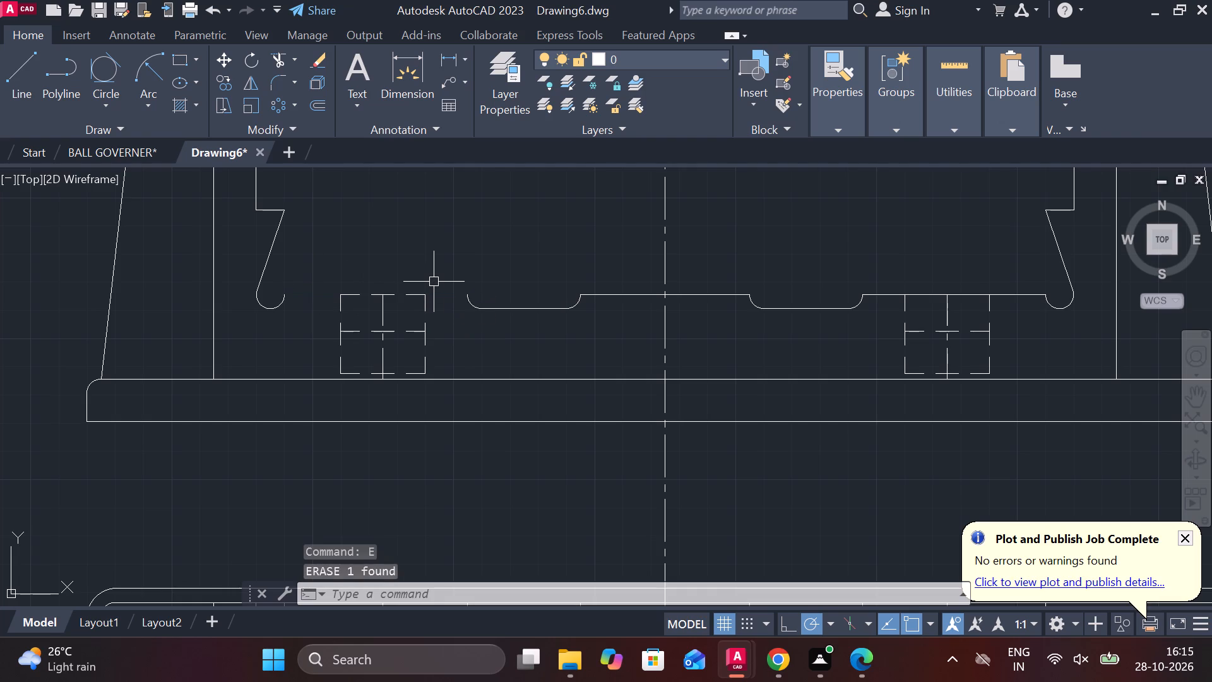
Draw a horizontal line 30 long from the left slot's top midpoint towards the left recess in the front view.
{"action": "key", "text": "l"}
{"action": "key", "text": "Return"}
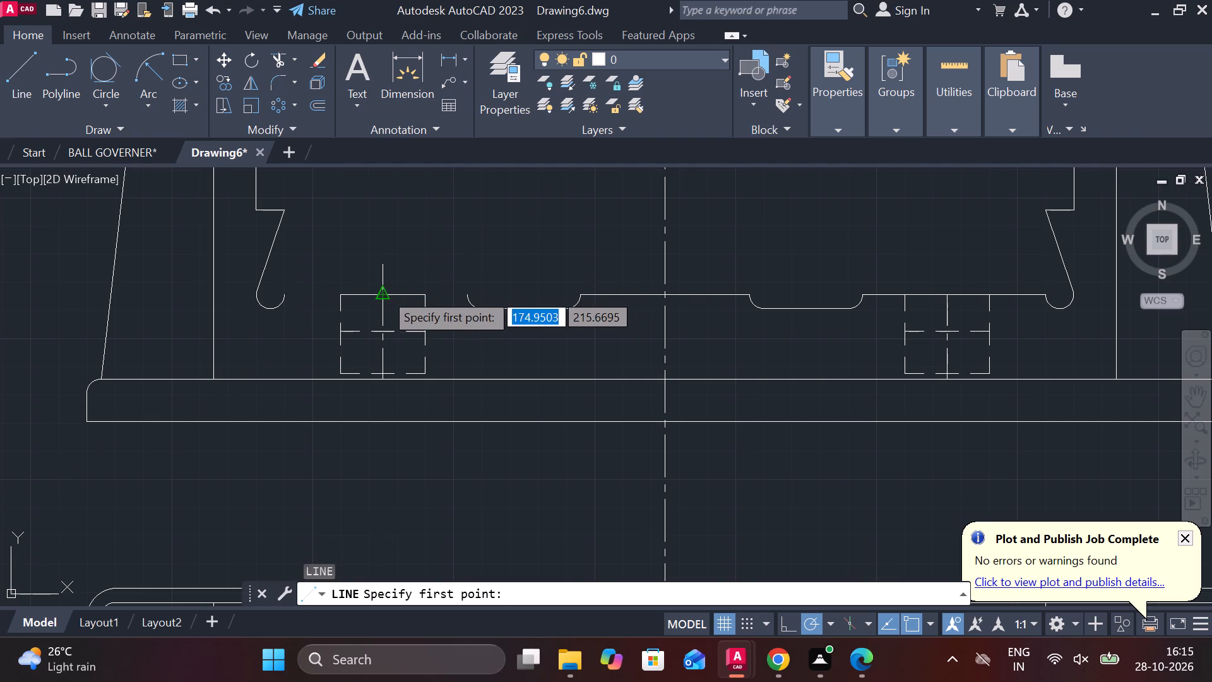
{"action": "left_click", "coordinate": [384, 292]}
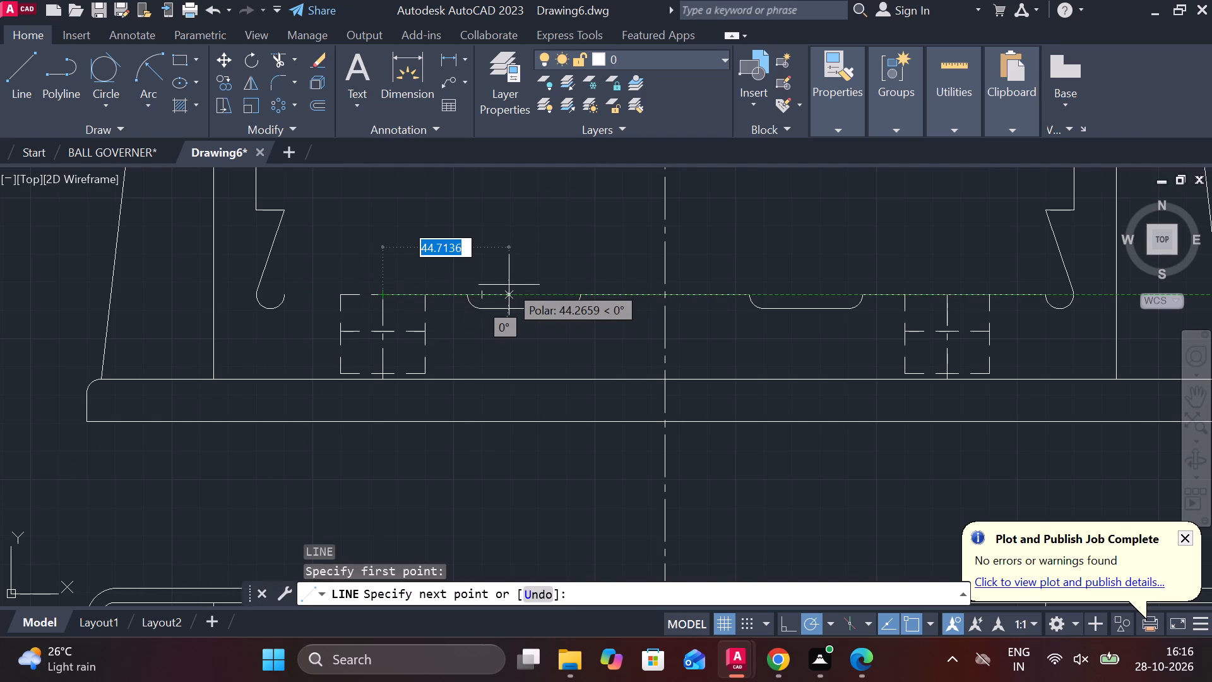
{"action": "type", "text": "30"}
{"action": "key", "text": "Return"}
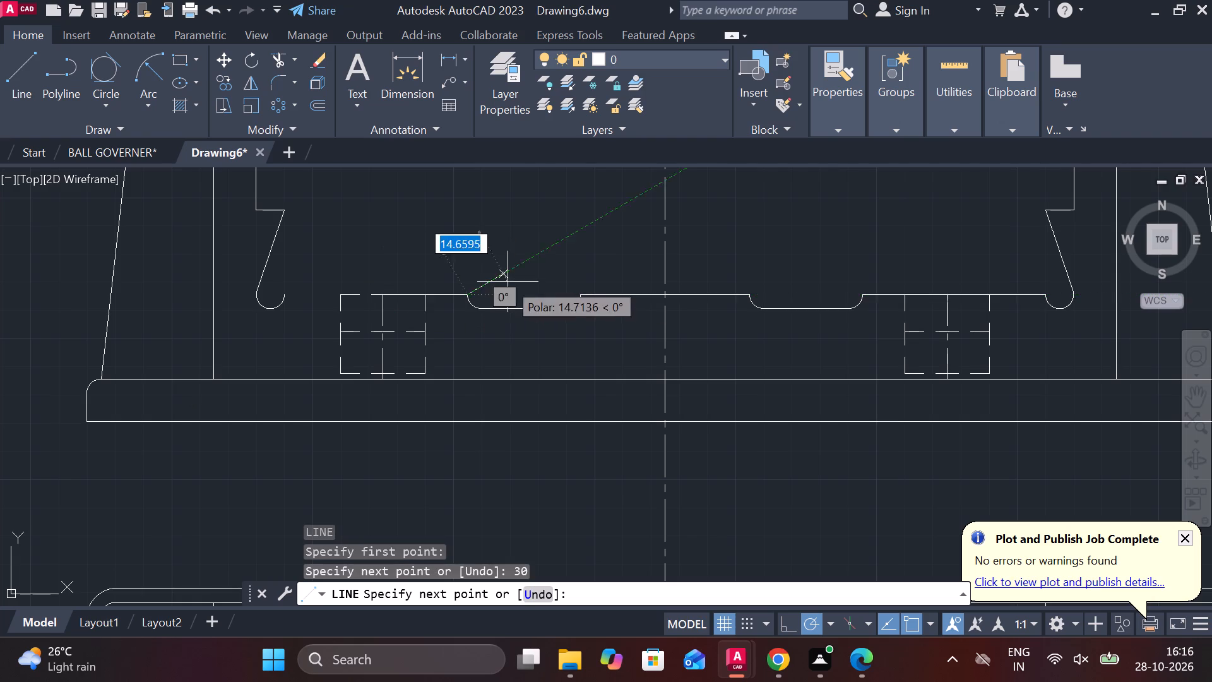
{"action": "scroll", "coordinate": [486, 265], "scroll_direction": "up", "scroll_amount": 2}
{"action": "scroll", "coordinate": [497, 270], "scroll_direction": "down", "scroll_amount": 1}
{"action": "key", "text": "Escape"}
{"action": "key", "text": "Escape"}
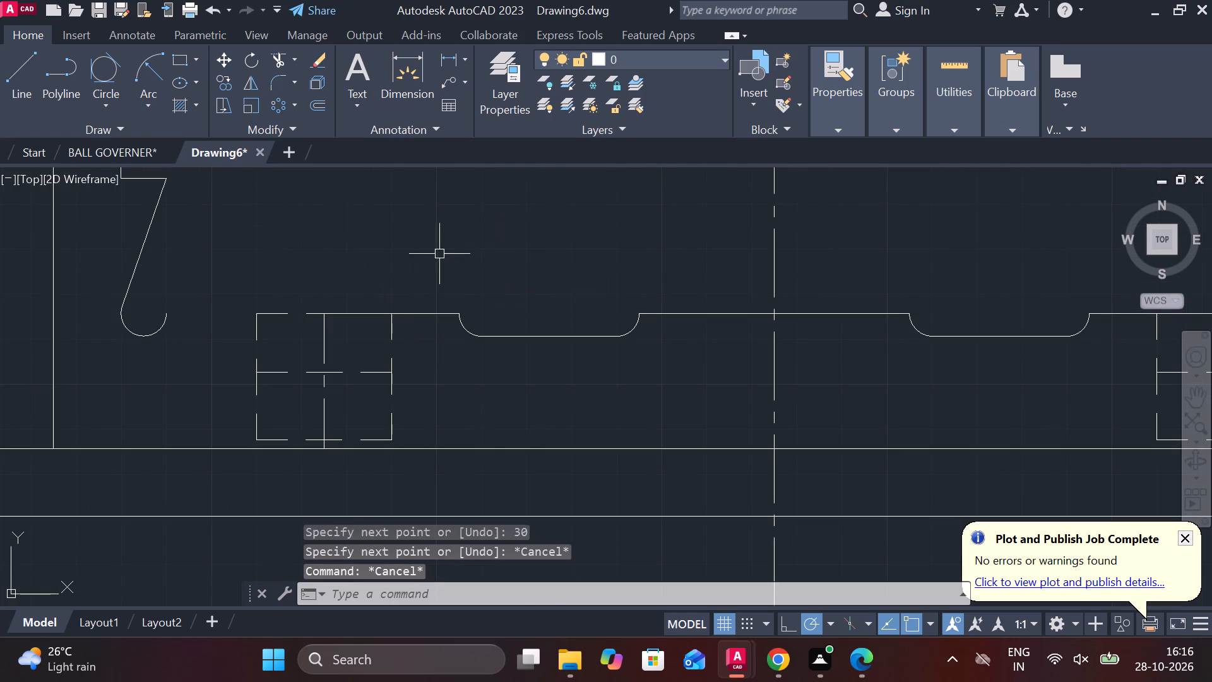
Draw a horizontal line 30 long from the left slot's top midpoint towards the left undercut in the front view.
{"action": "middle_click_drag", "start_coordinate": [420, 282], "coordinate": [447, 278]}
{"action": "key", "text": "space"}
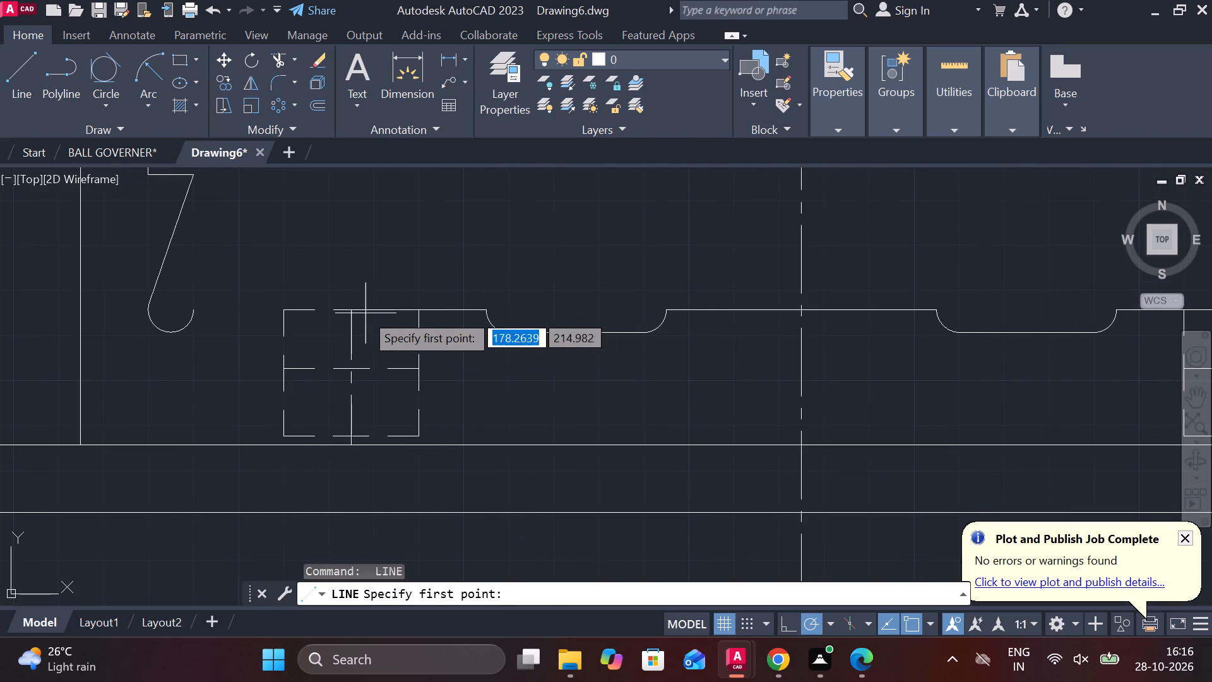
{"action": "left_click", "coordinate": [353, 309]}
{"action": "type", "text": "30"}
{"action": "key", "text": "Return"}
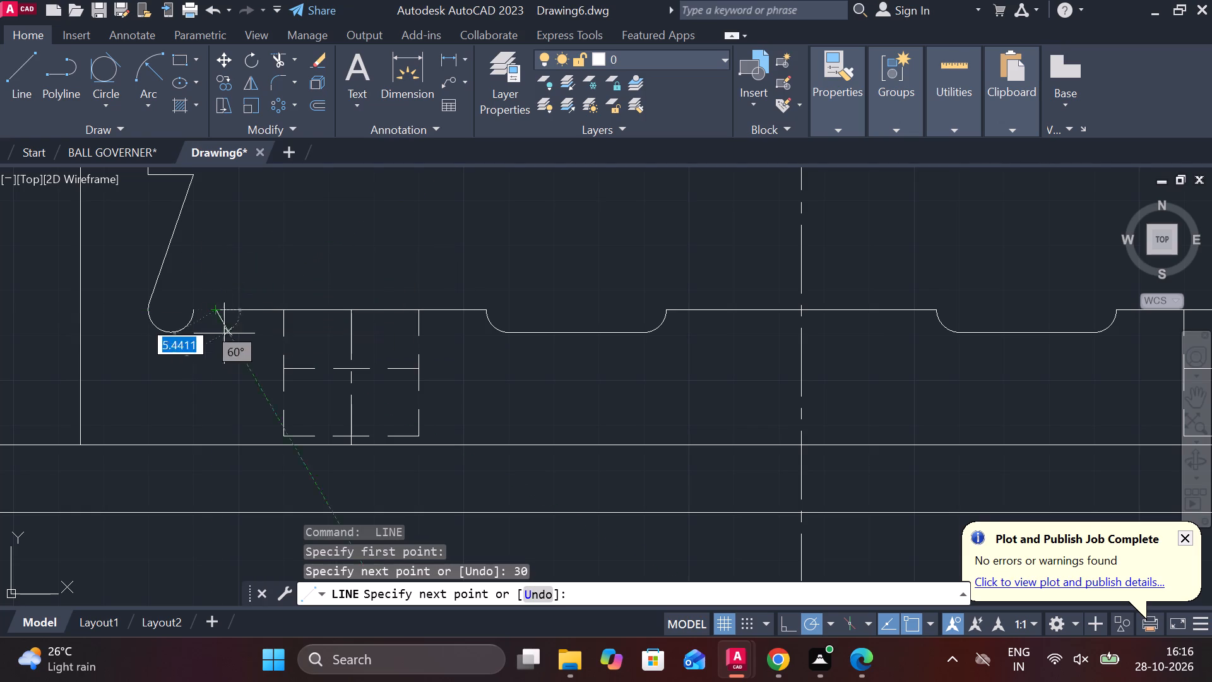
{"action": "scroll", "coordinate": [217, 217], "scroll_direction": "down", "scroll_amount": 2}
{"action": "middle_click_drag", "start_coordinate": [210, 383], "coordinate": [212, 361]}
{"action": "key", "text": "Escape"}
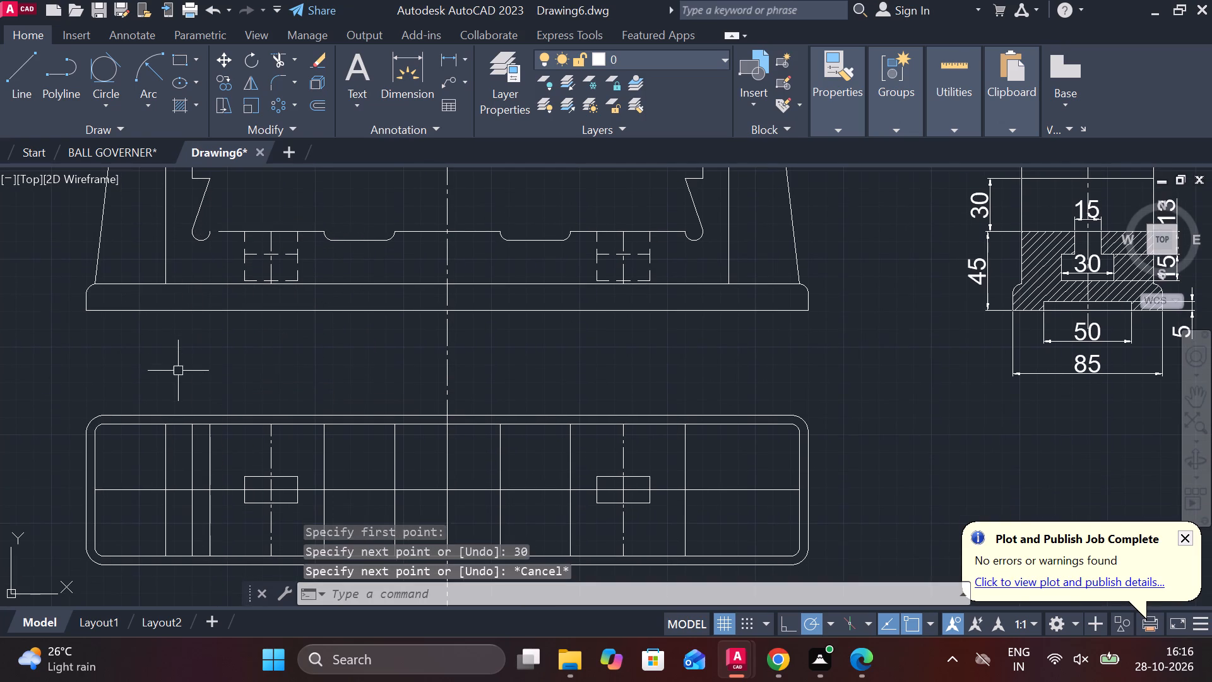
Erase the plan's three inner vertical lines to the left of the left slot rectangle.
{"action": "middle_click_drag", "start_coordinate": [181, 411], "coordinate": [207, 314]}
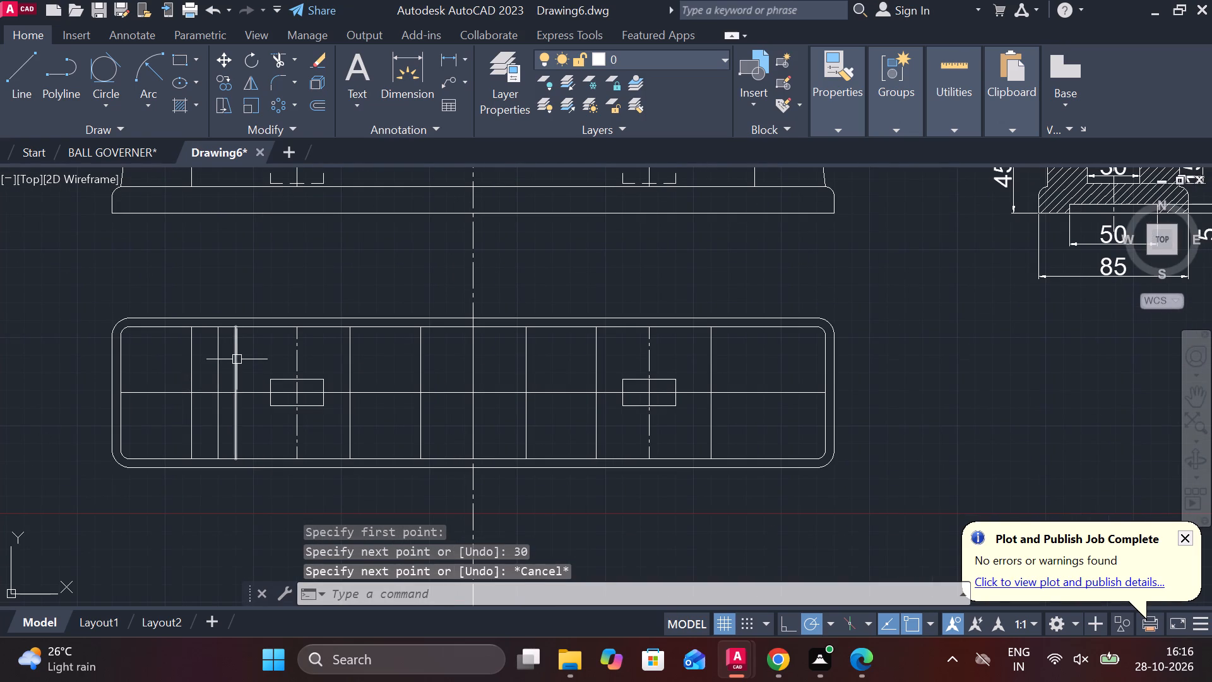
{"action": "left_click", "coordinate": [237, 359]}
{"action": "left_click", "coordinate": [217, 359]}
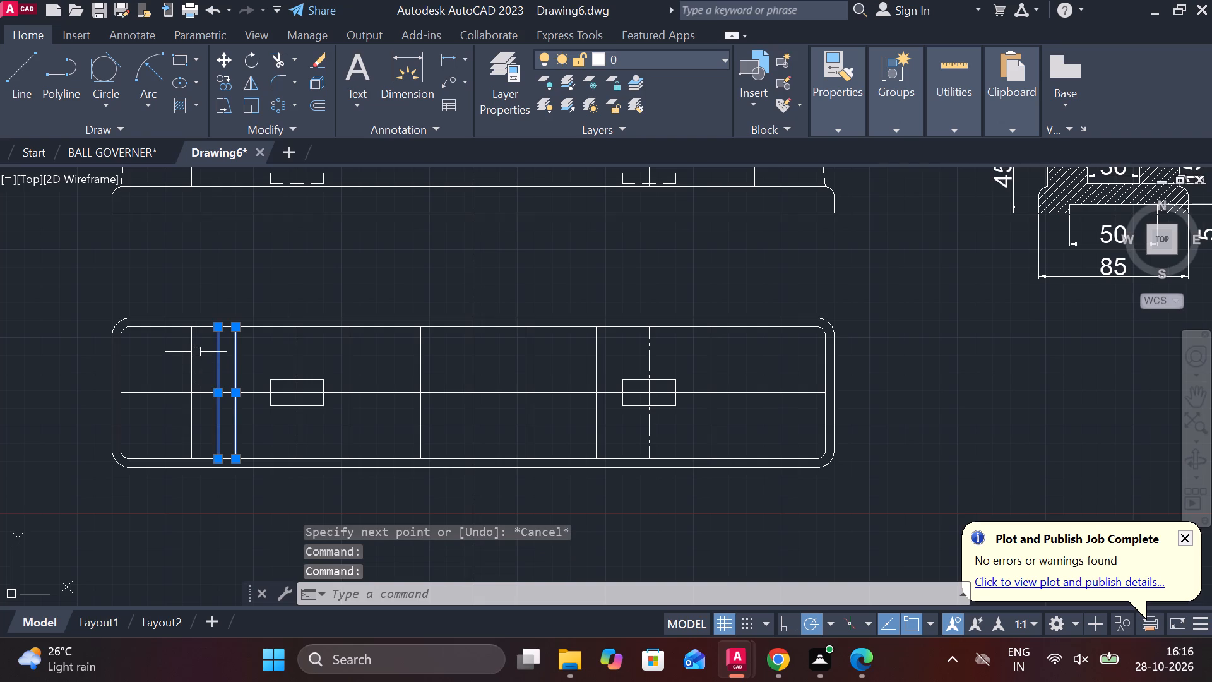
{"action": "left_click", "coordinate": [193, 349]}
{"action": "type", "text": "E"}
{"action": "key", "text": "space"}
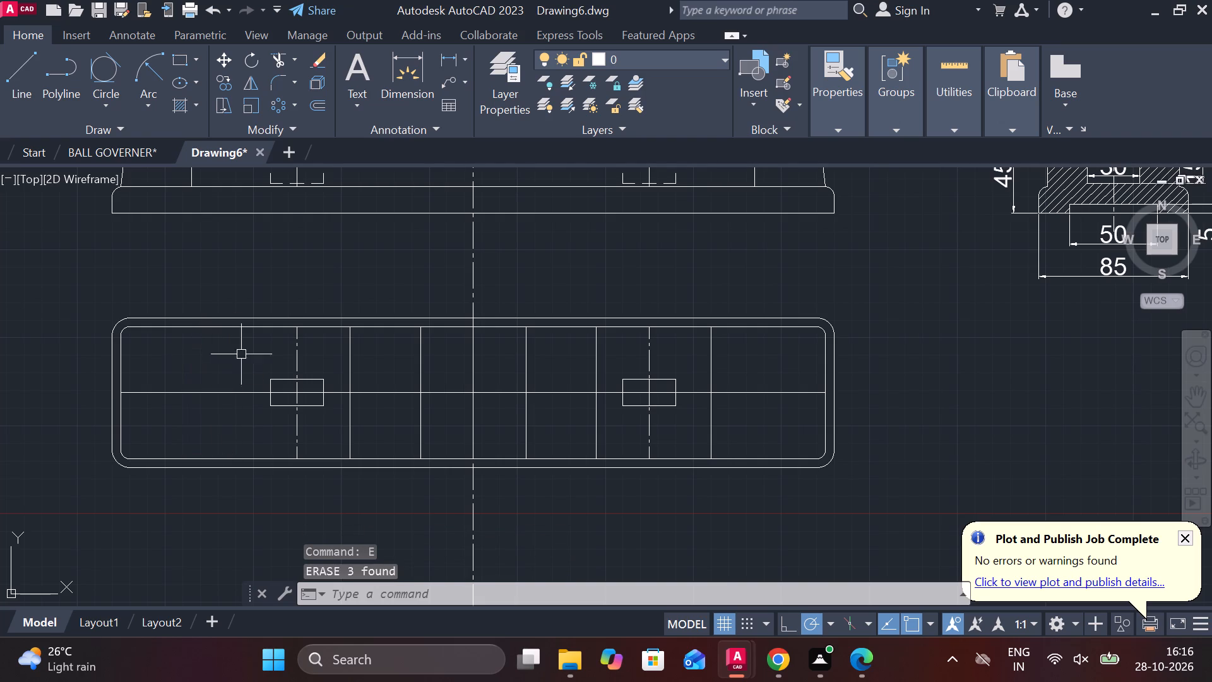
Measure the front view's floor line between the right recess and the right undercut arc.
{"action": "middle_click_drag", "start_coordinate": [647, 337], "coordinate": [582, 455]}
{"action": "left_click", "coordinate": [443, 56]}
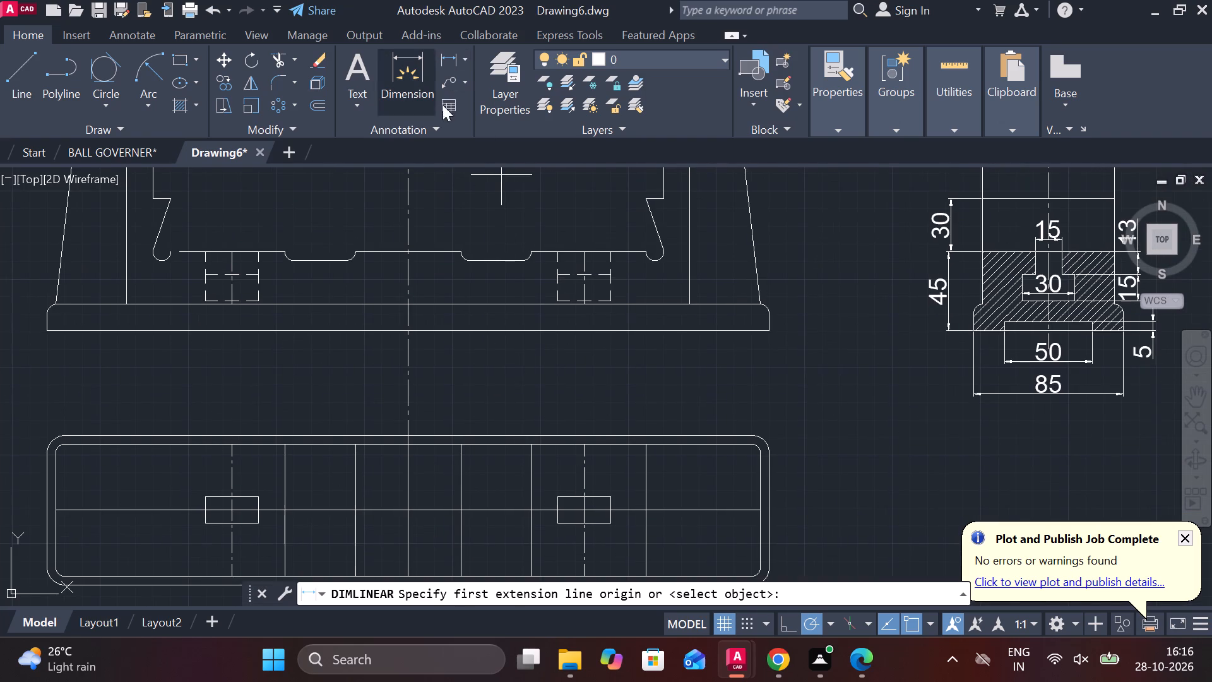
{"action": "scroll", "coordinate": [544, 215], "scroll_direction": "up", "scroll_amount": 1}
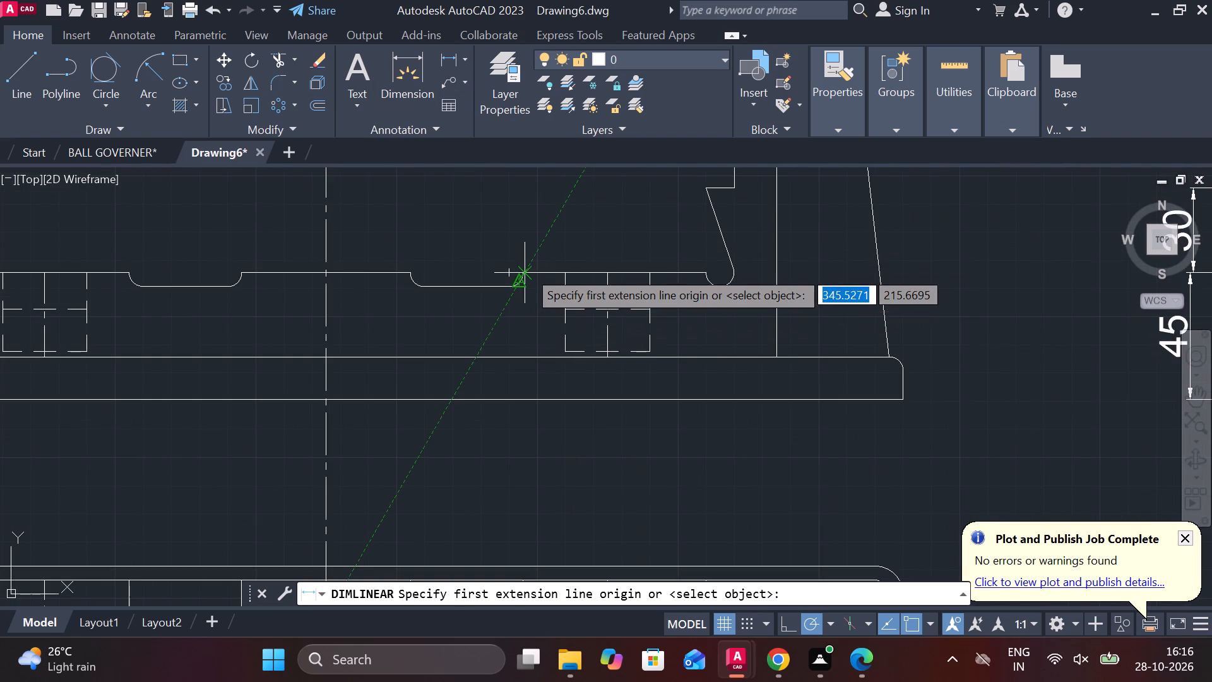
{"action": "scroll", "coordinate": [533, 258], "scroll_direction": "up", "scroll_amount": 2}
{"action": "left_click", "coordinate": [490, 286]}
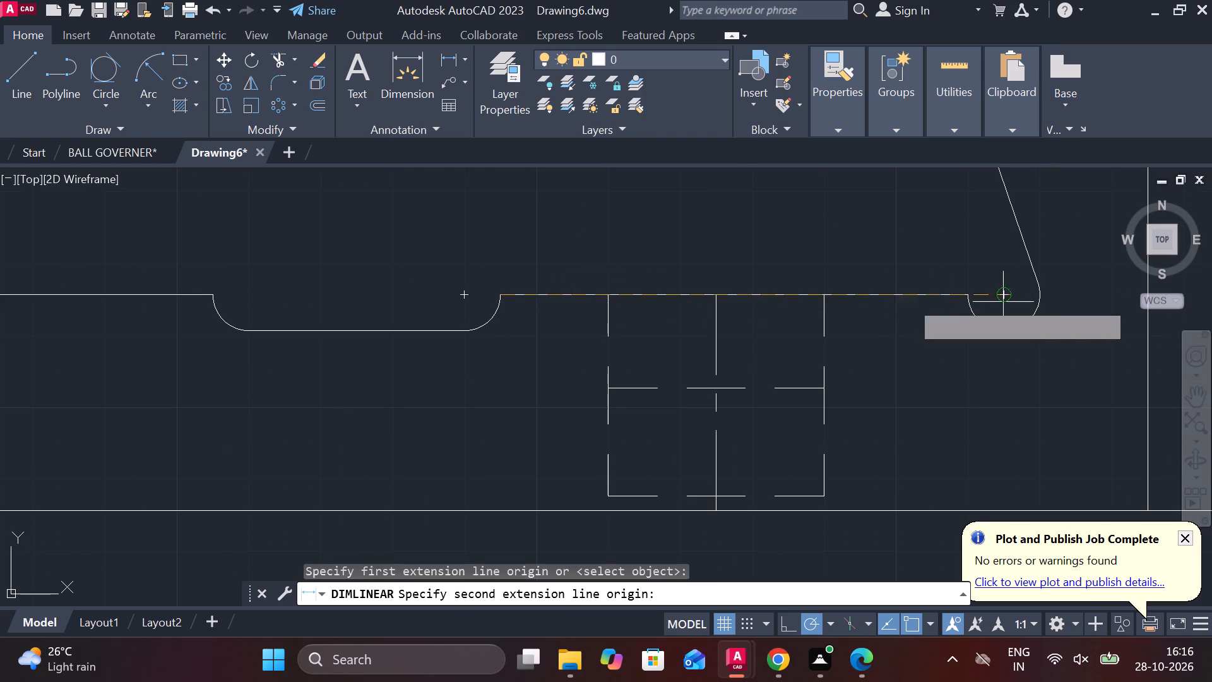
{"action": "scroll", "coordinate": [974, 299], "scroll_direction": "down", "scroll_amount": 2}
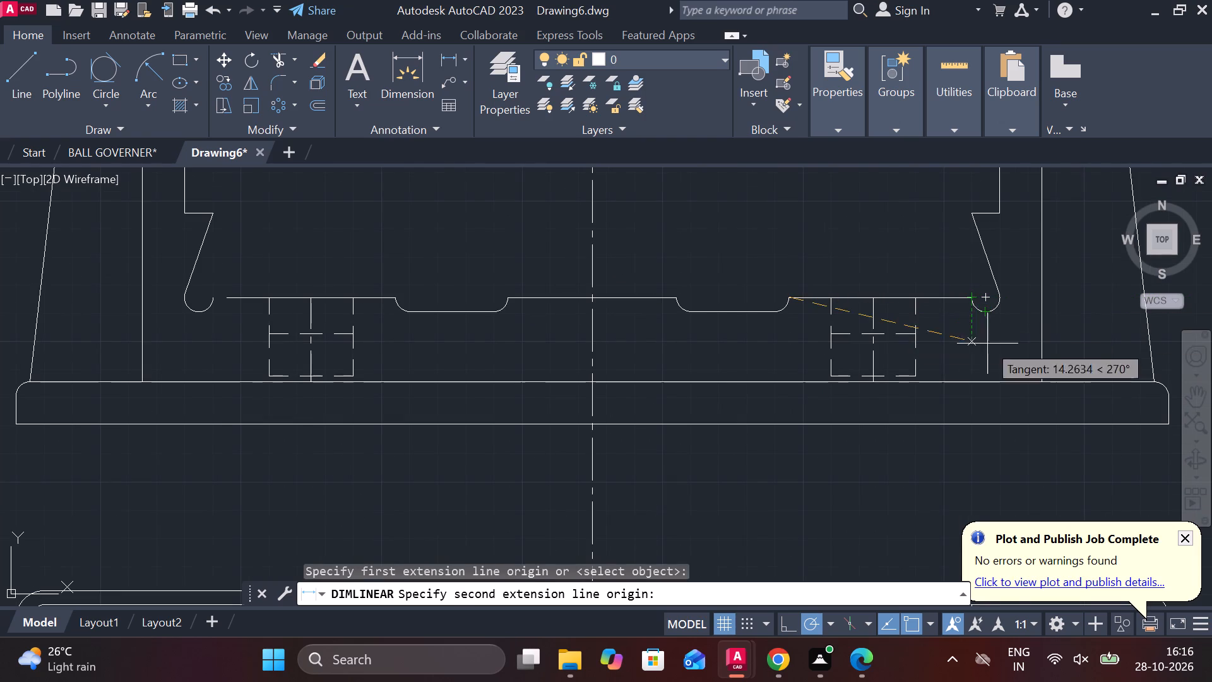
{"action": "key", "text": "Escape"}
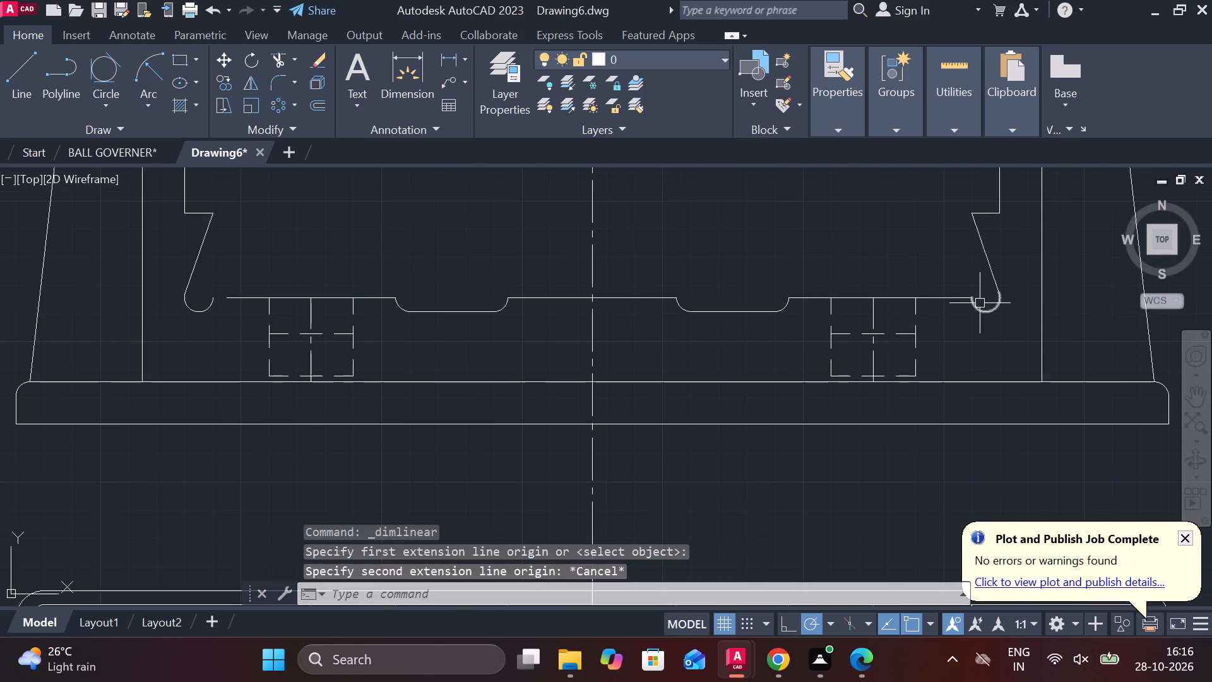
Erase the front view's floor line between the right recess and the right undercut arc.
{"action": "left_click", "coordinate": [948, 300]}
{"action": "type", "text": "E"}
{"action": "key", "text": "space"}
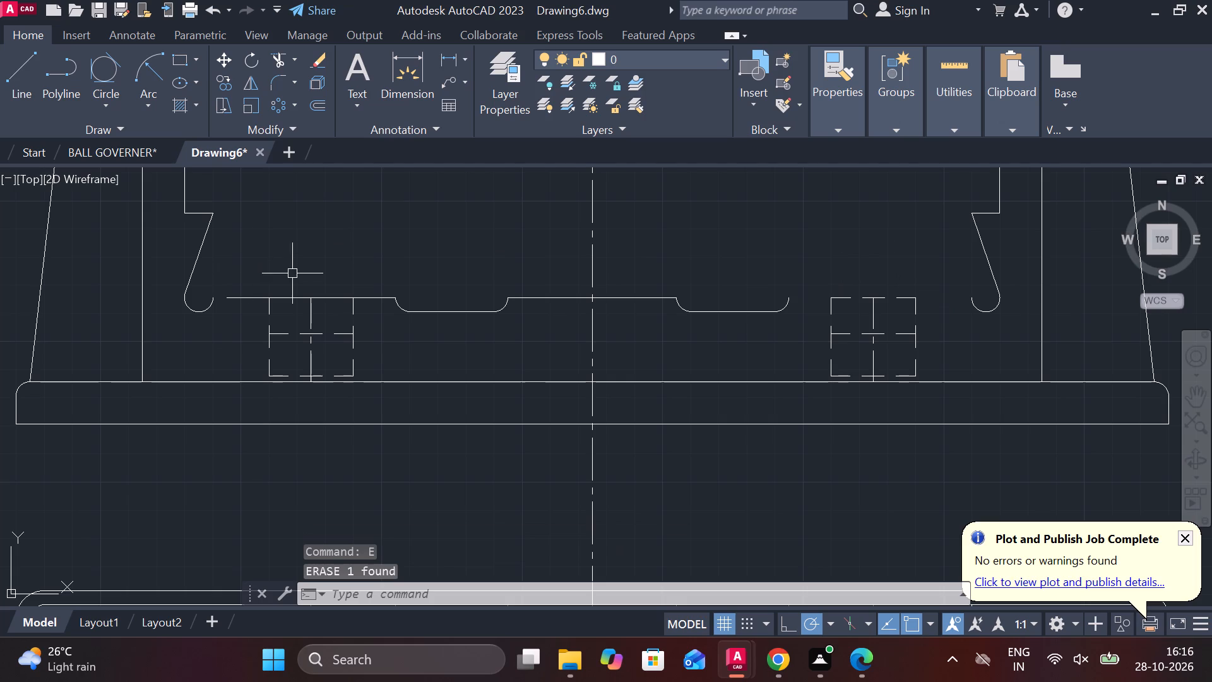
Join the two collinear floor line segments to the left of the left recess in the front view.
{"action": "left_click", "coordinate": [286, 294]}
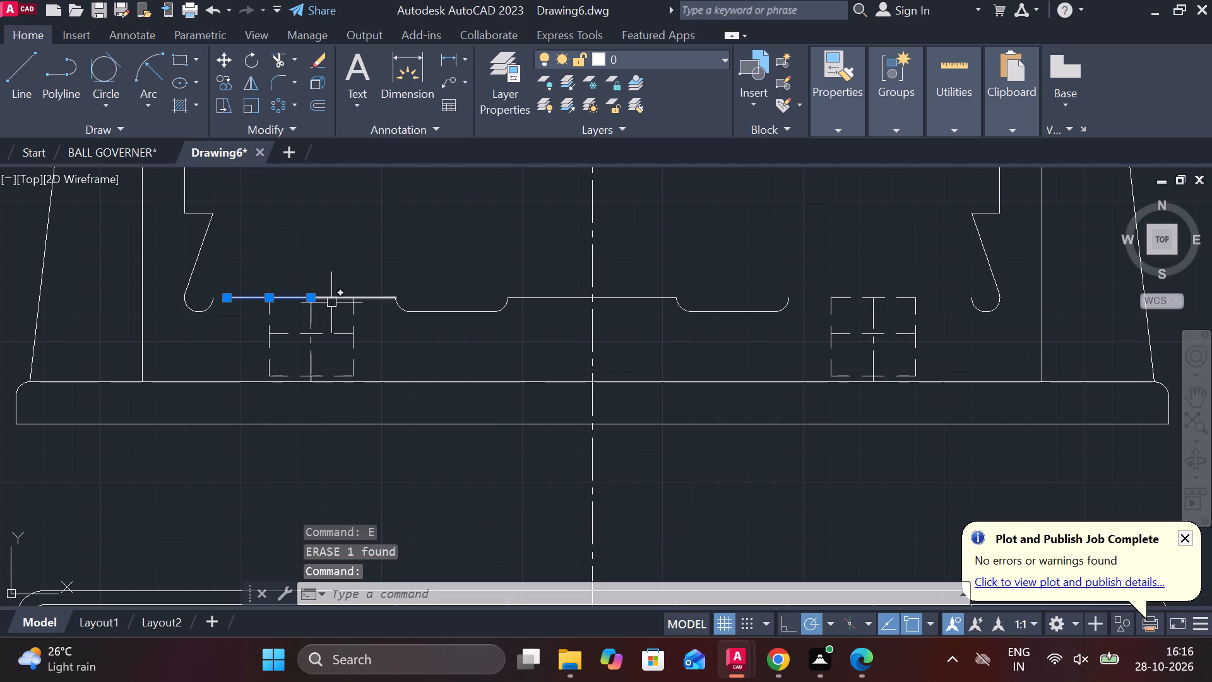
{"action": "left_click", "coordinate": [335, 300]}
{"action": "key", "text": "j"}
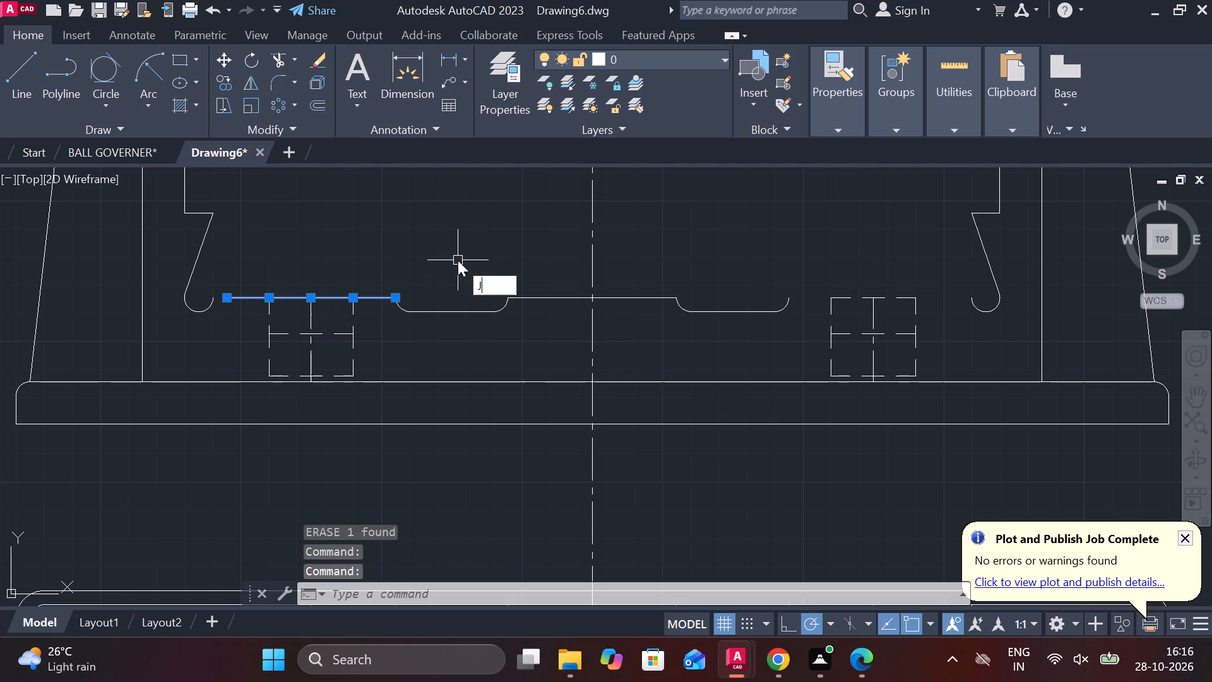
{"action": "key", "text": "Return"}
Mirror the joined floor line about the front view's vertical centreline, keeping the source line.
{"action": "left_click", "coordinate": [337, 297]}
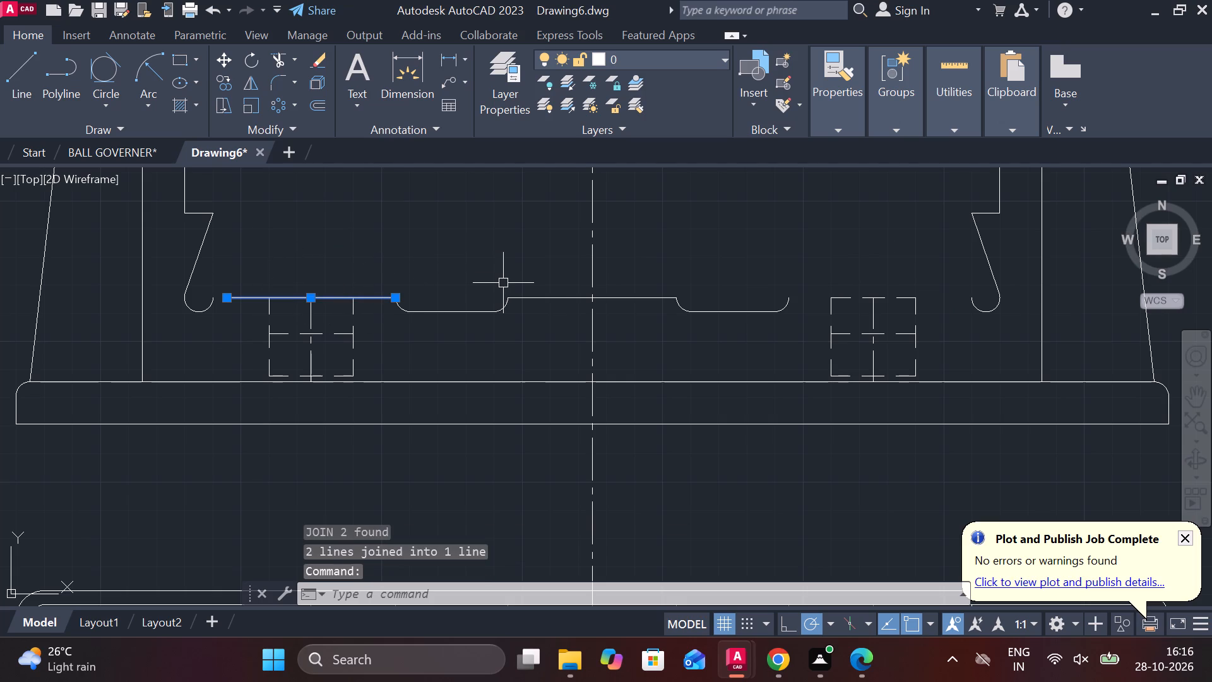
{"action": "type", "text": "MI"}
{"action": "key", "text": "Return"}
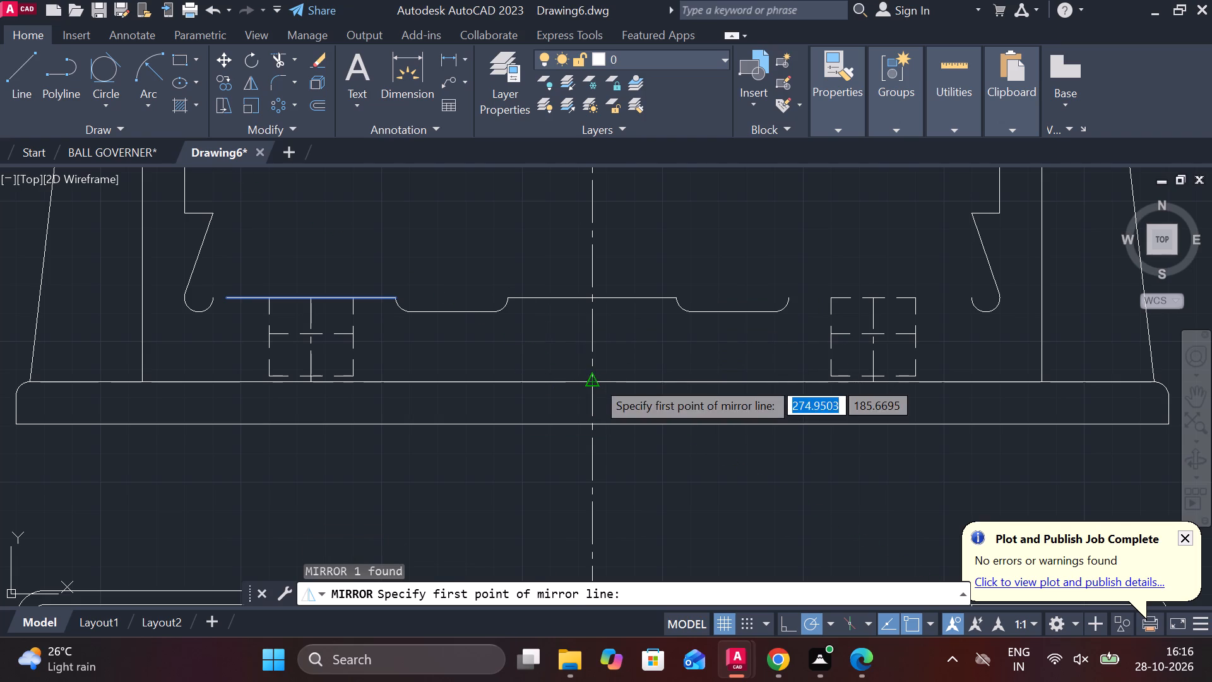
{"action": "left_click", "coordinate": [596, 380]}
{"action": "left_click", "coordinate": [592, 305]}
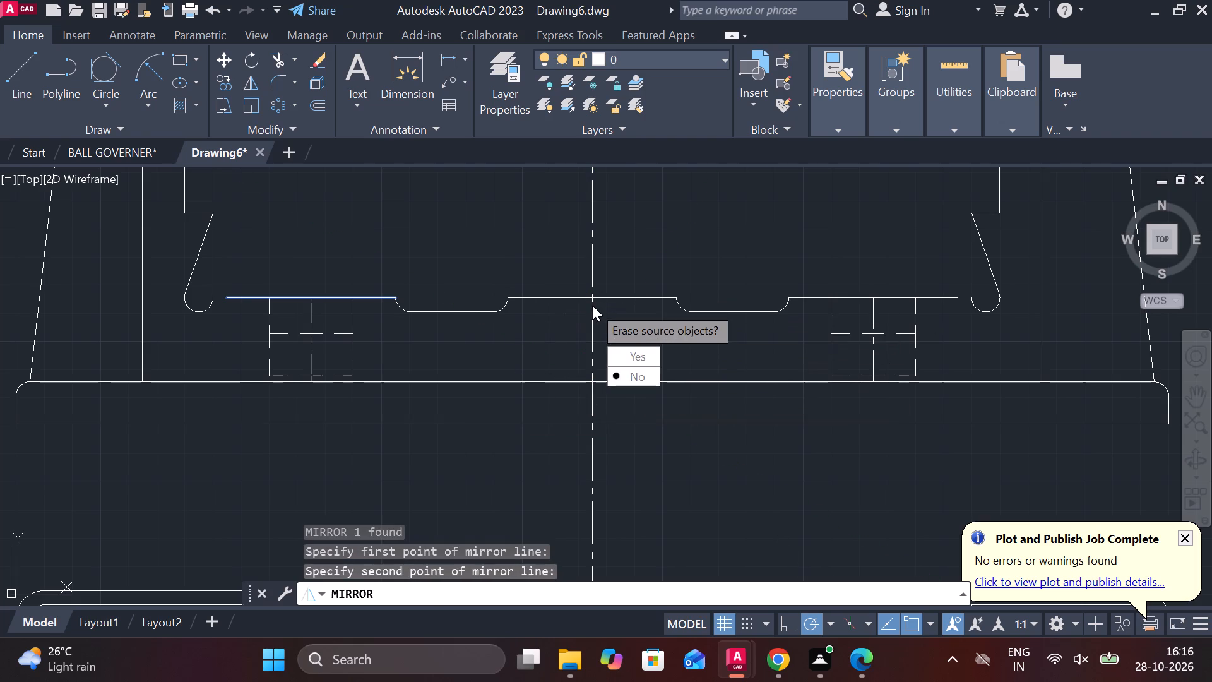
{"action": "left_click", "coordinate": [661, 377]}
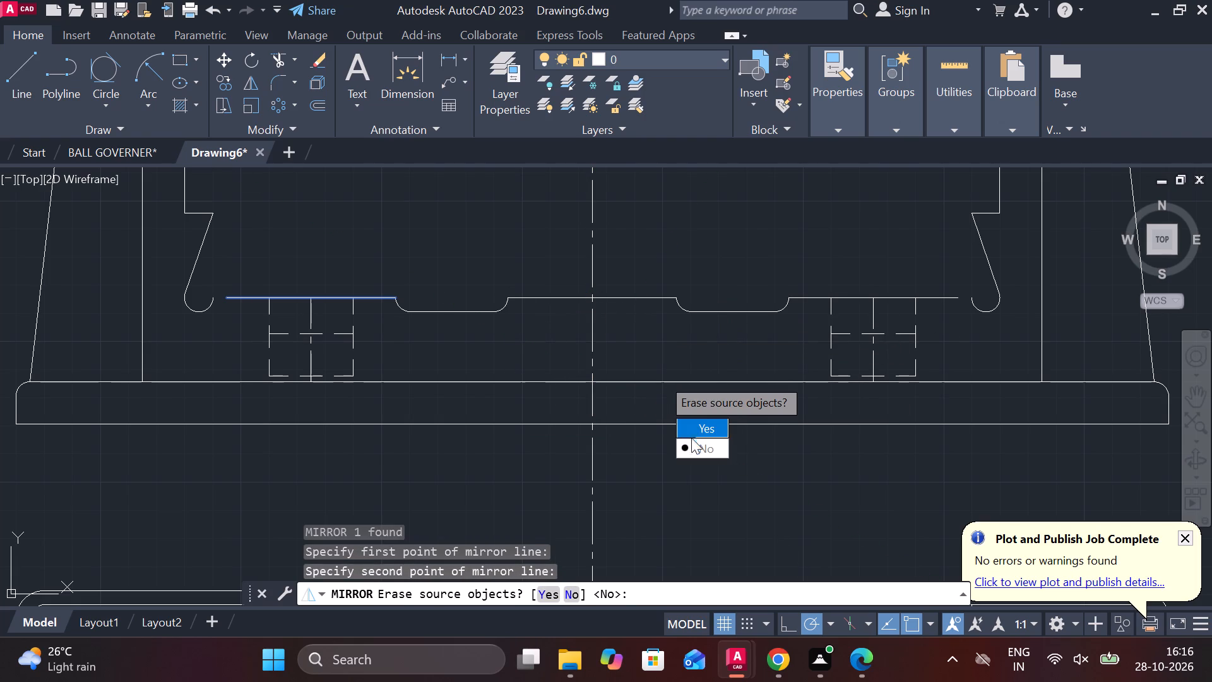
{"action": "left_click_drag", "start_coordinate": [701, 452], "coordinate": [661, 377]}
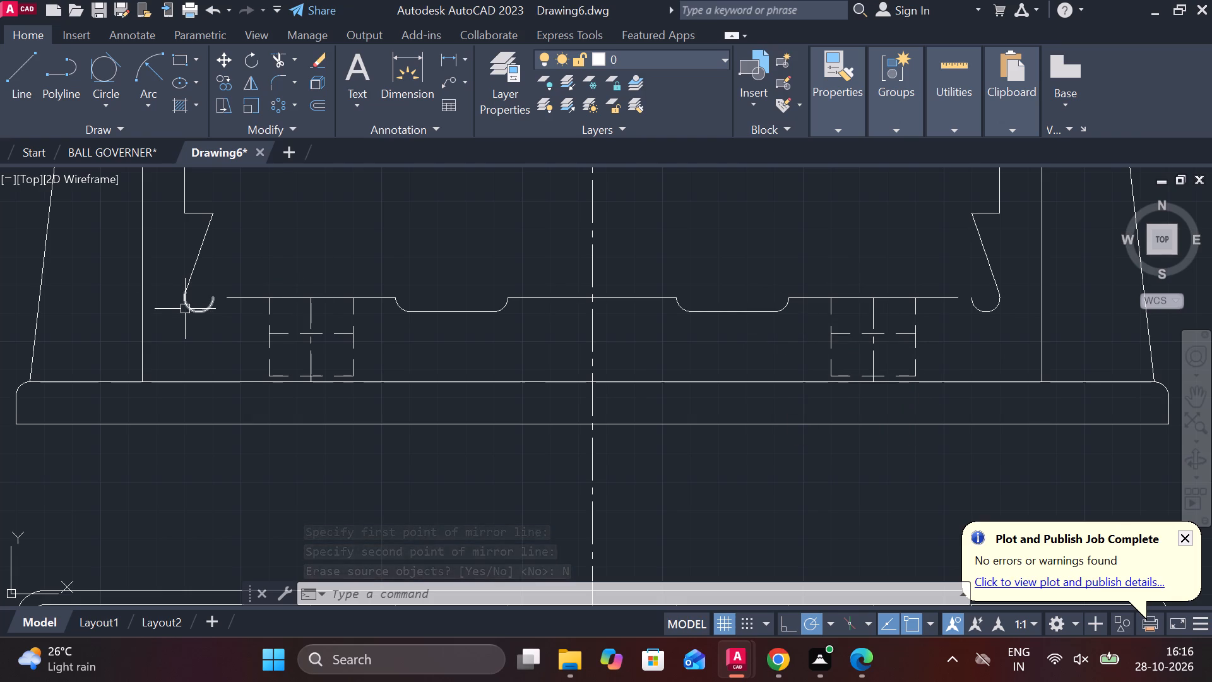
Erase the slanted lines and bottom arcs of both undercuts in the front view.
{"action": "left_click", "coordinate": [208, 240]}
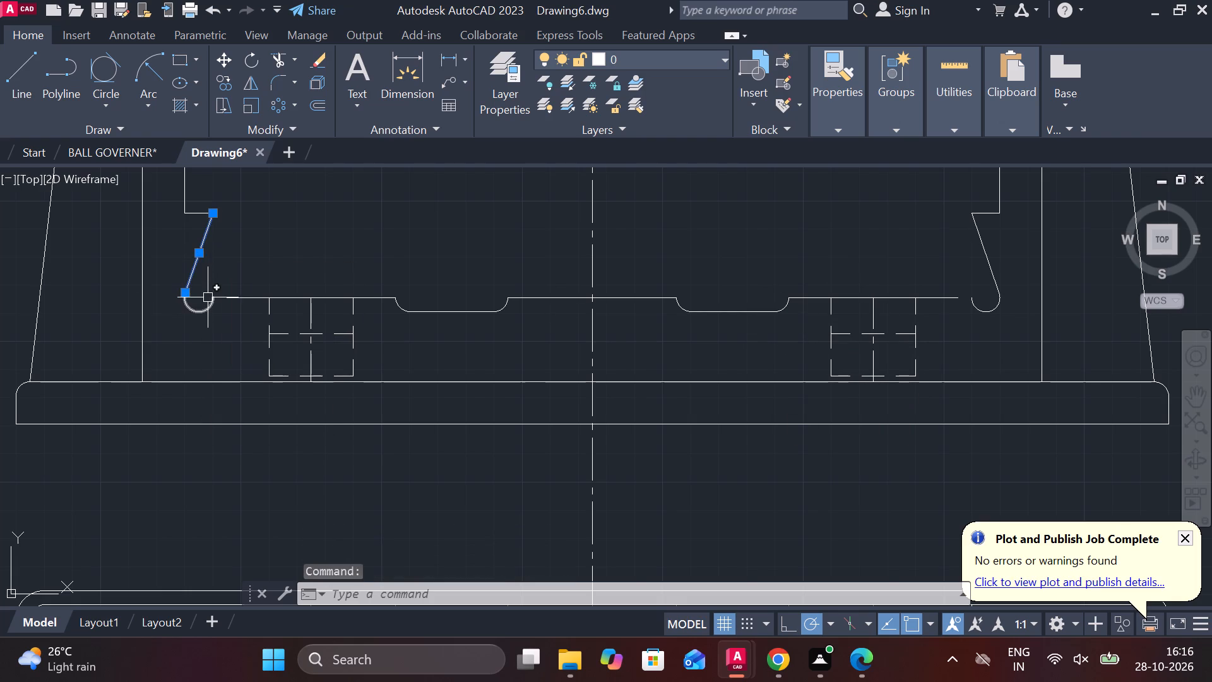
{"action": "left_click", "coordinate": [208, 297]}
{"action": "left_click", "coordinate": [983, 246]}
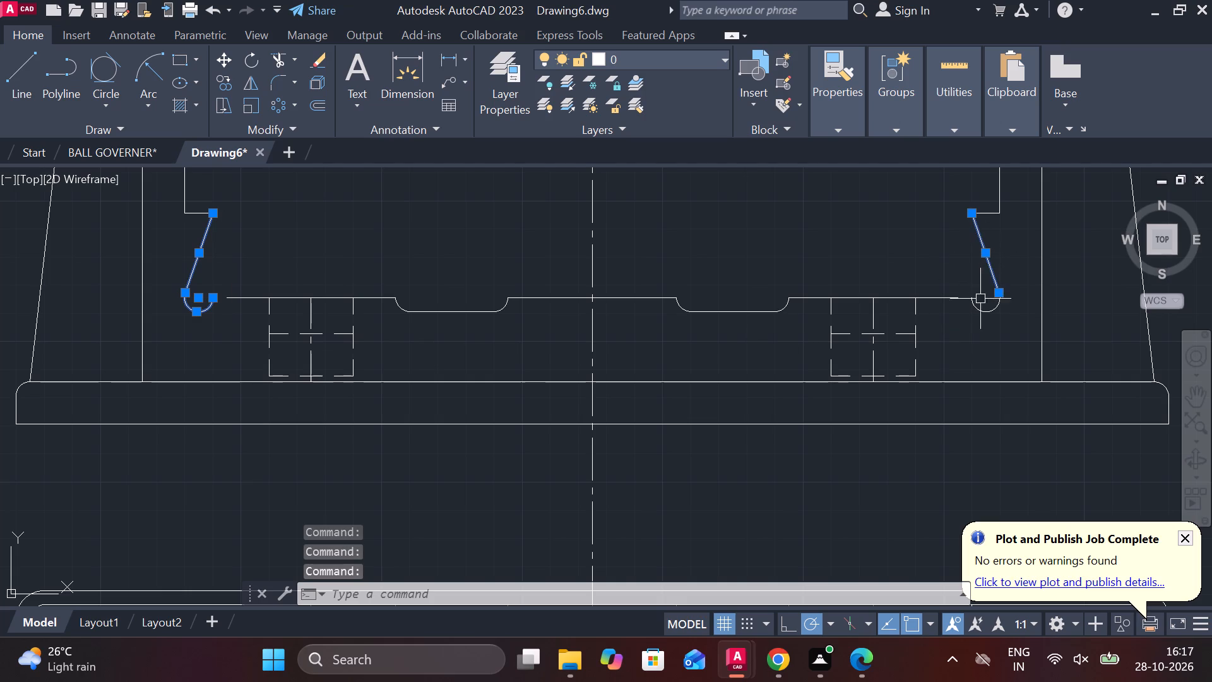
{"action": "left_click", "coordinate": [977, 314]}
{"action": "type", "text": "E"}
{"action": "key", "text": "space"}
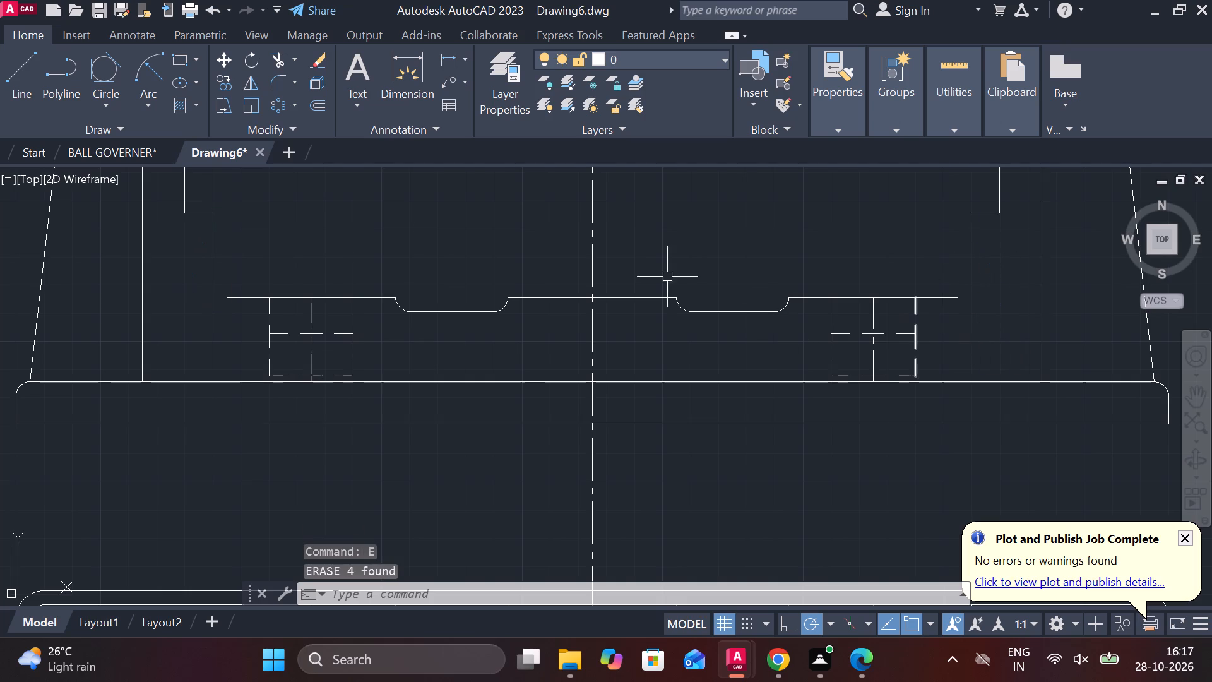
Draw a vertical line from the left ledge's inner end down past the floor line level.
{"action": "key", "text": "l"}
{"action": "key", "text": "Return"}
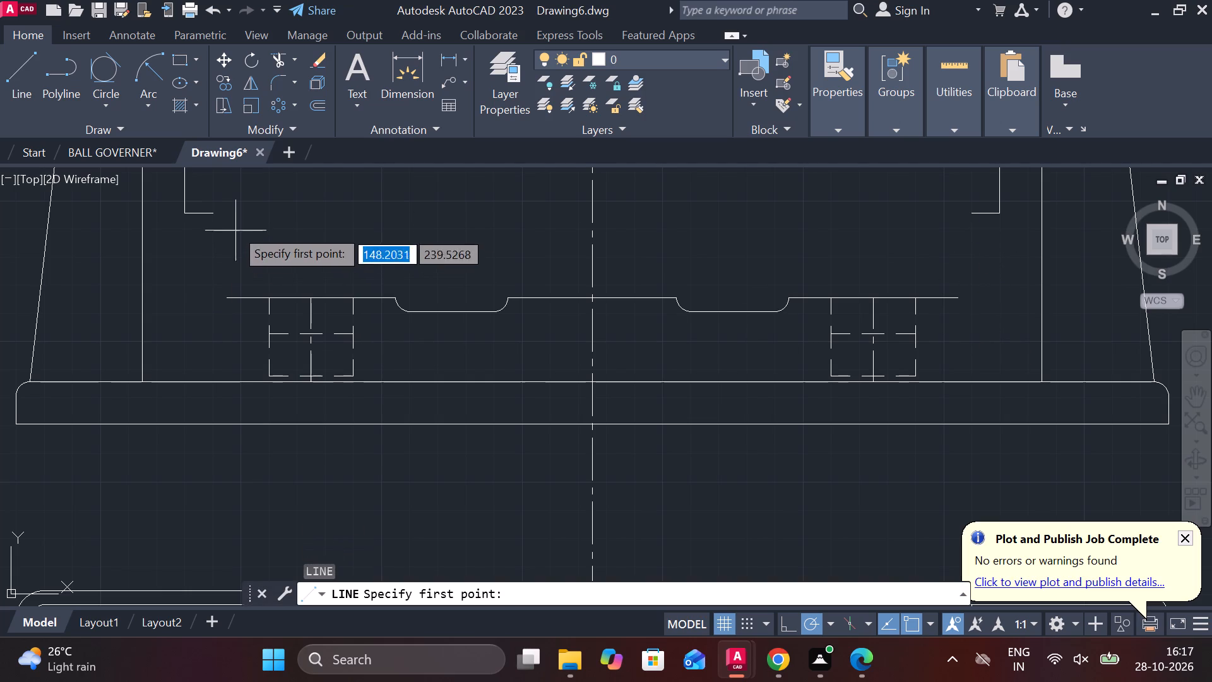
{"action": "left_click", "coordinate": [213, 210]}
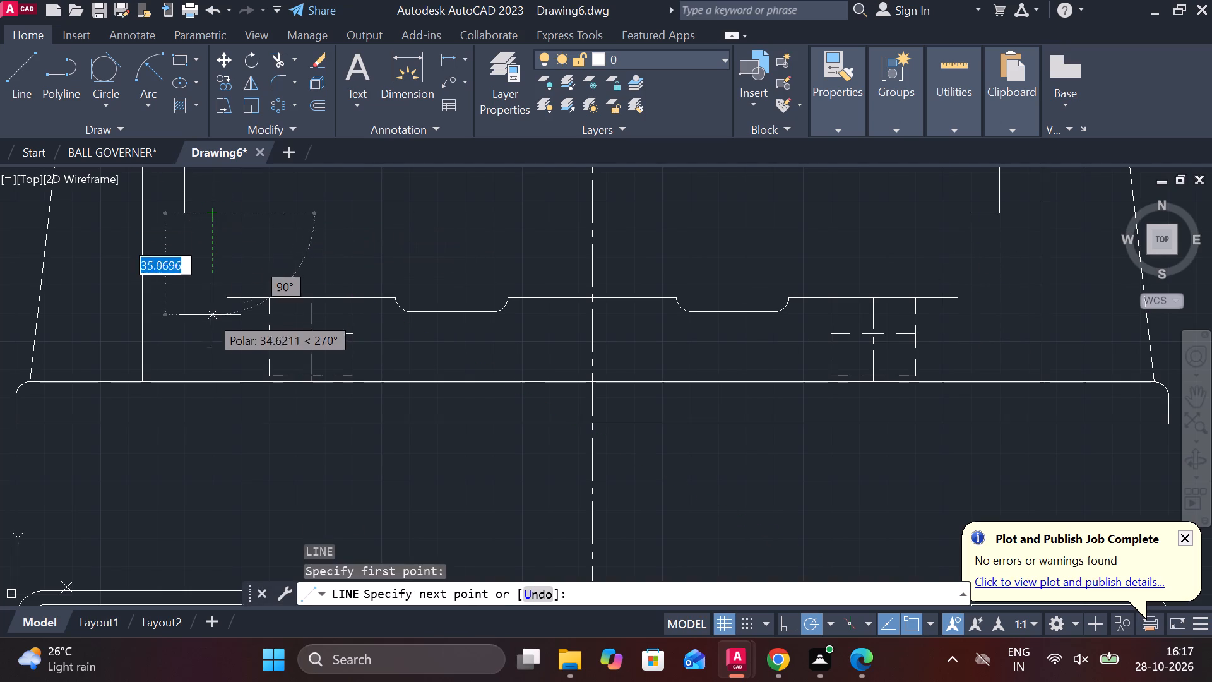
{"action": "left_click", "coordinate": [210, 321]}
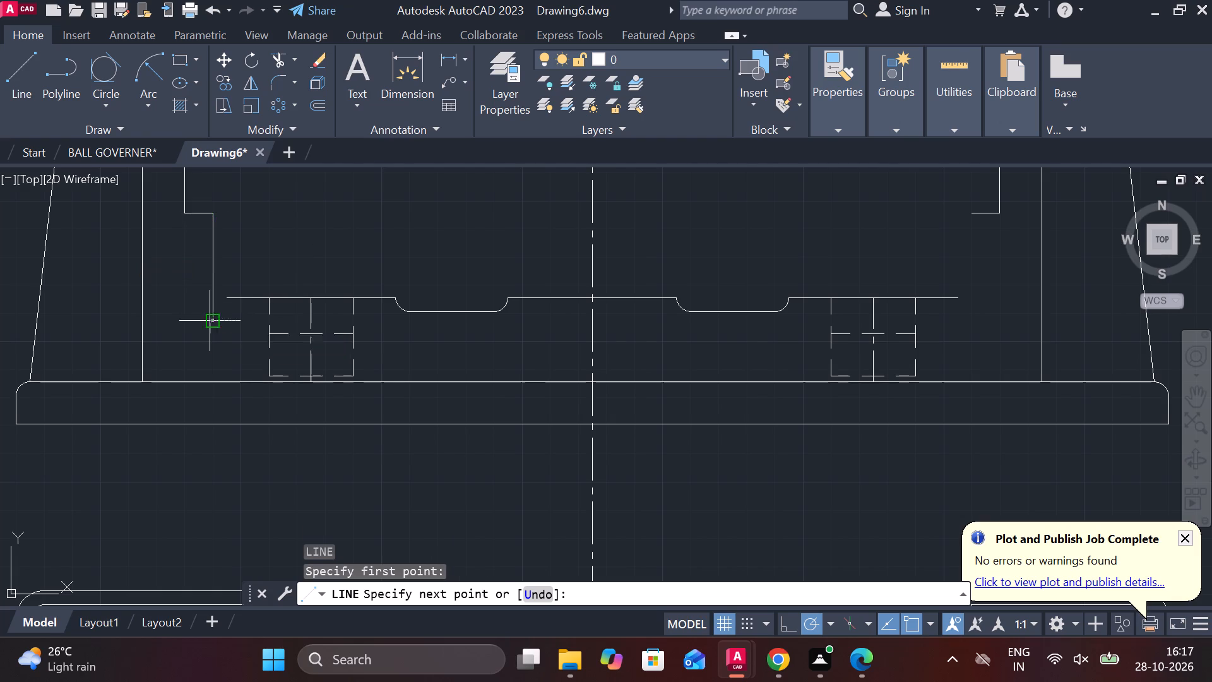
{"action": "key", "text": "Escape"}
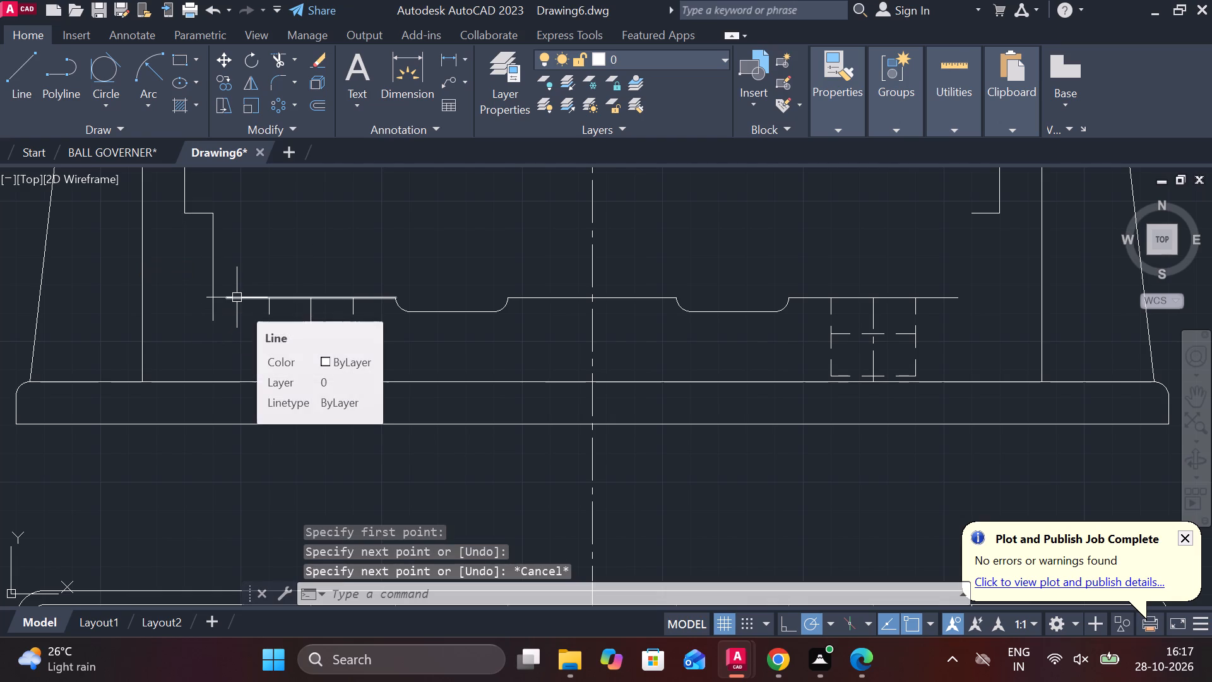
Draw a two-point circle of radius 2.5 between the floor line's left end and the new vertical line.
{"action": "scroll", "coordinate": [227, 309], "scroll_direction": "up", "scroll_amount": 2}
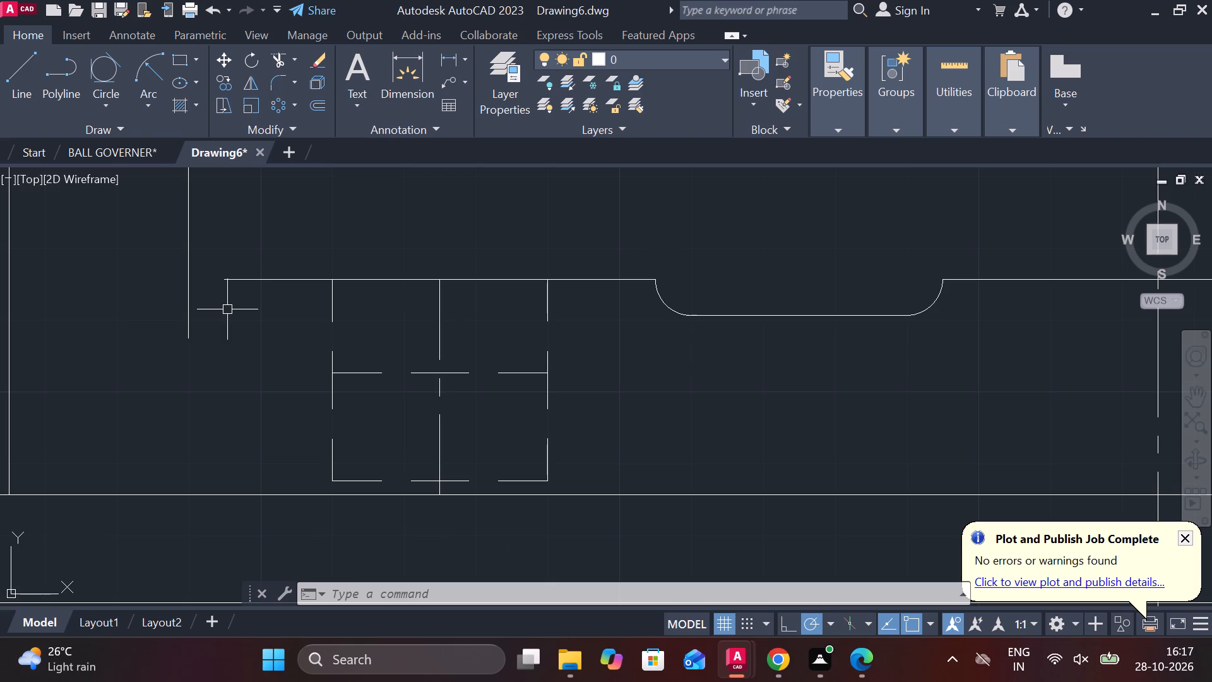
{"action": "type", "text": "C"}
{"action": "key", "text": "space"}
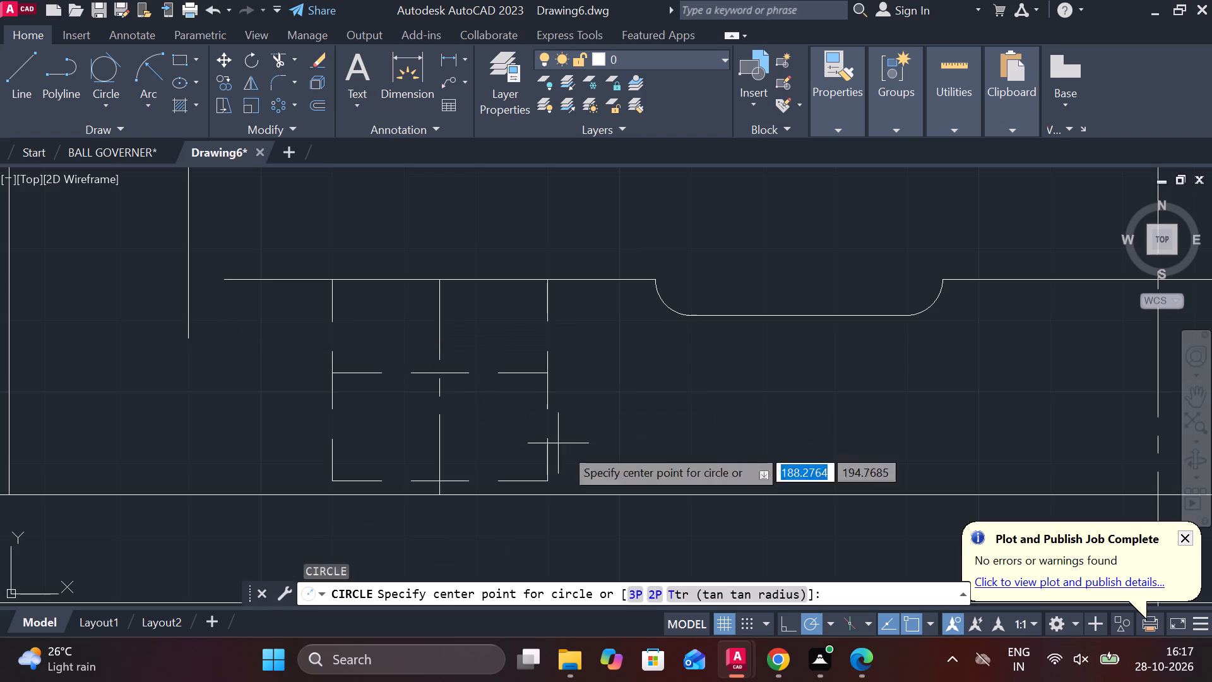
{"action": "left_click", "coordinate": [650, 589]}
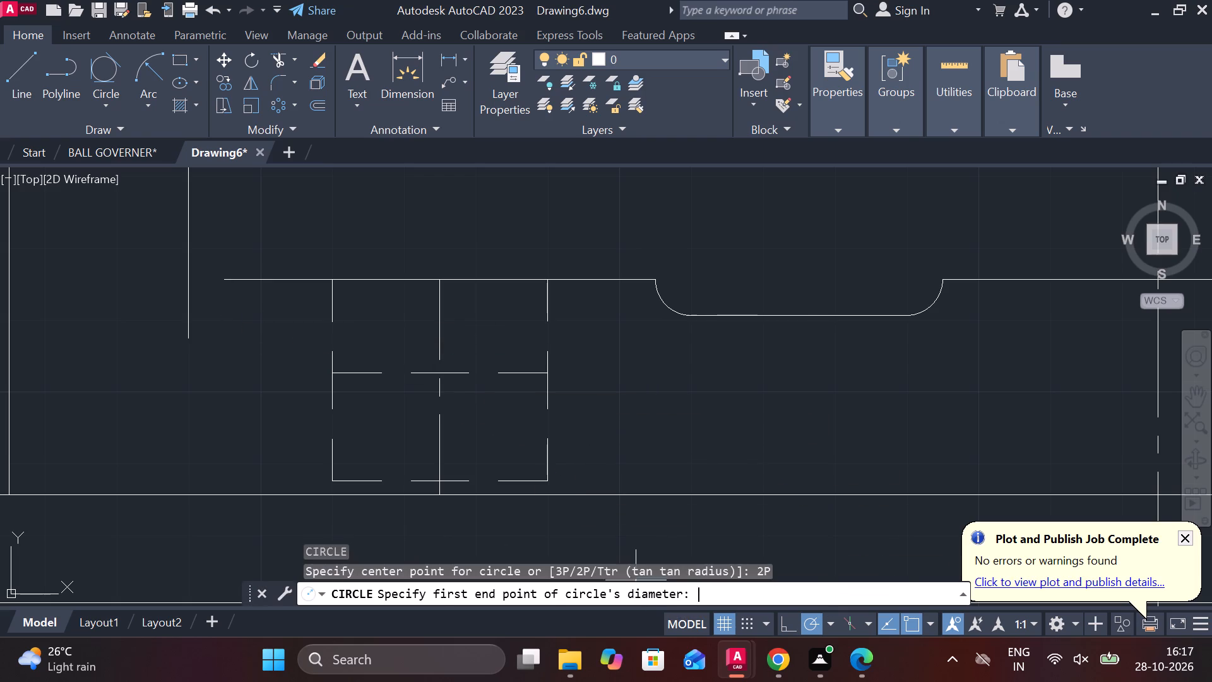
{"action": "left_click", "coordinate": [218, 281]}
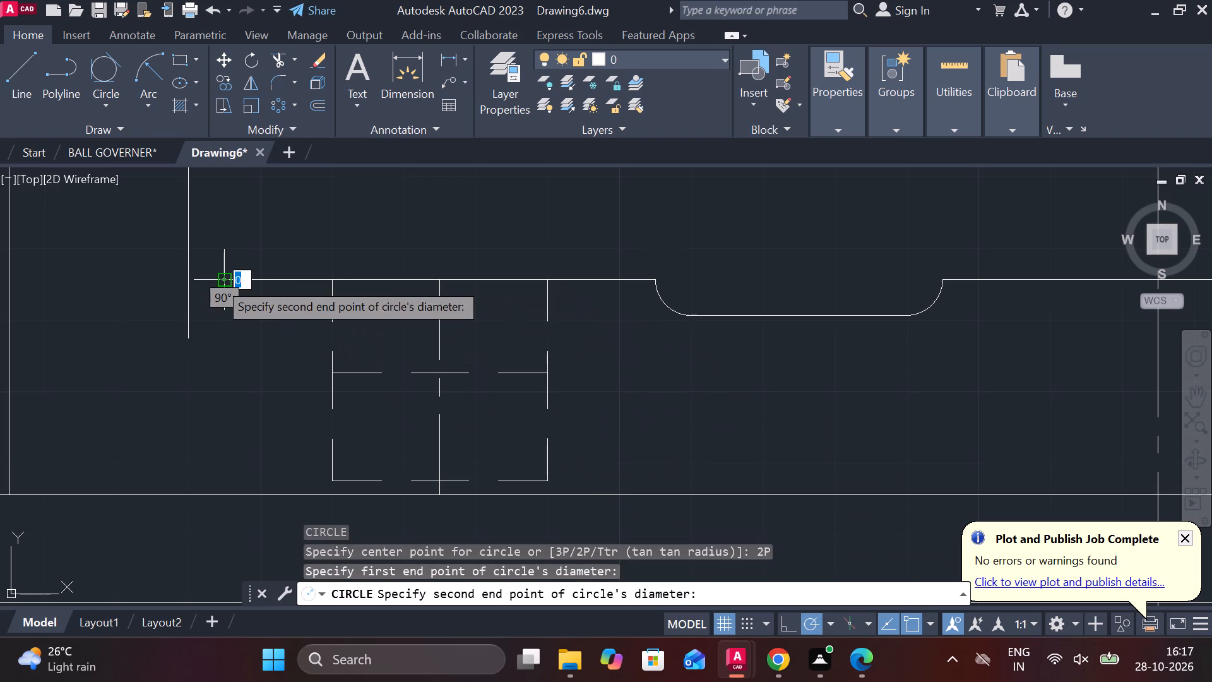
{"action": "left_click", "coordinate": [183, 278]}
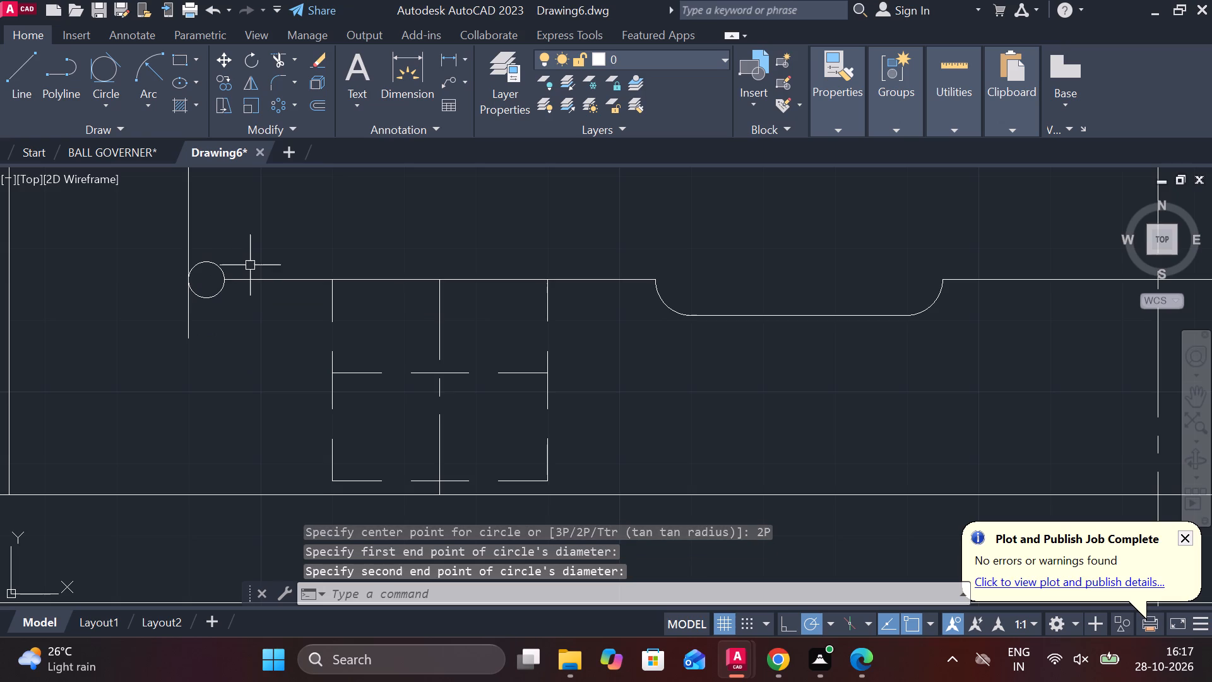
Trim the new vertical line's overhang below the small circle.
{"action": "type", "text": "TR"}
{"action": "key", "text": "space"}
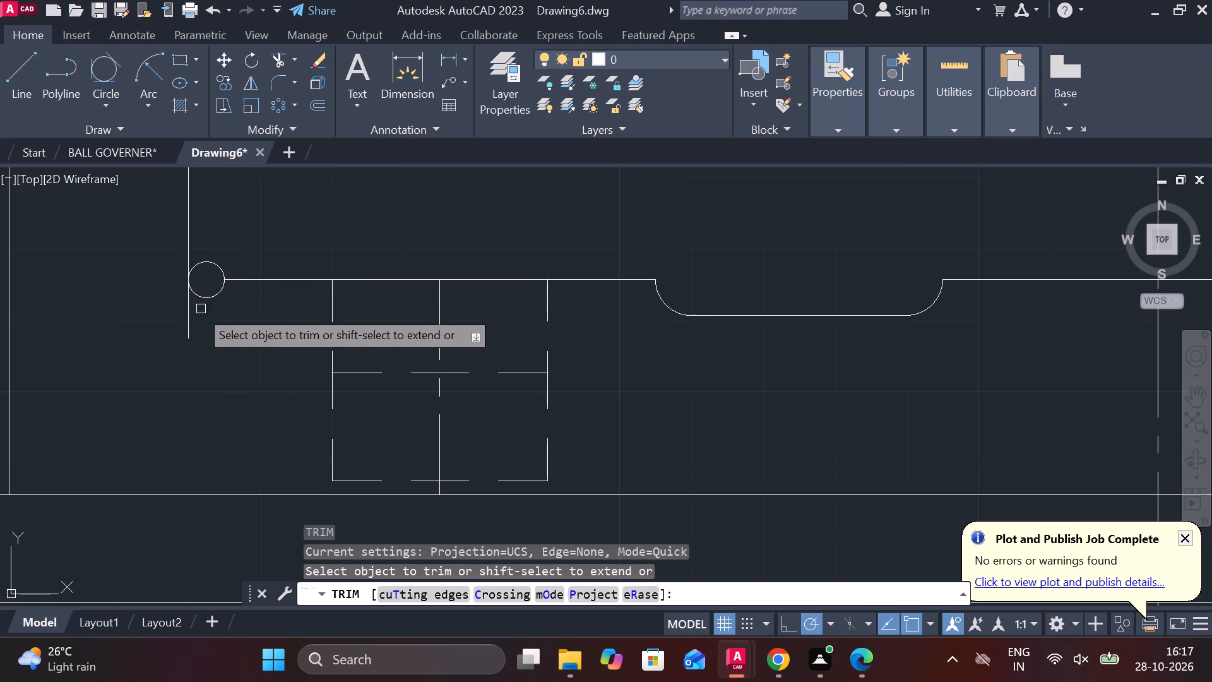
{"action": "left_click", "coordinate": [192, 312]}
{"action": "middle_click_drag", "start_coordinate": [292, 231], "coordinate": [294, 333]}
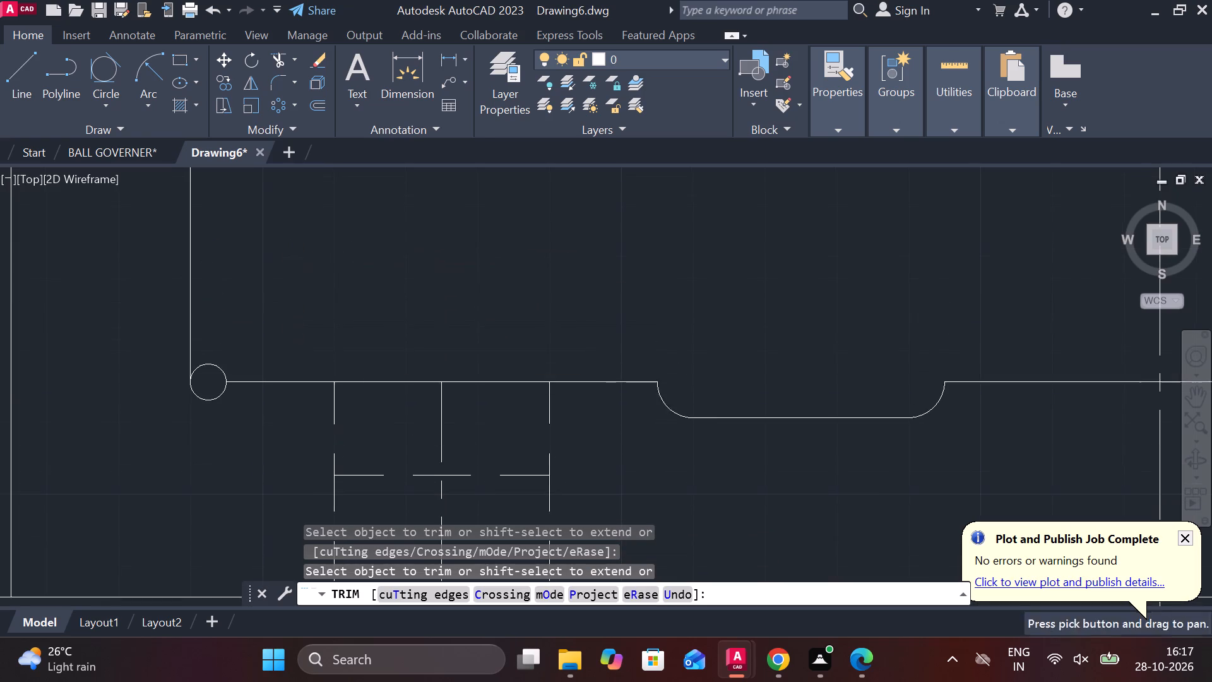
{"action": "scroll", "coordinate": [286, 284], "scroll_direction": "down", "scroll_amount": 1}
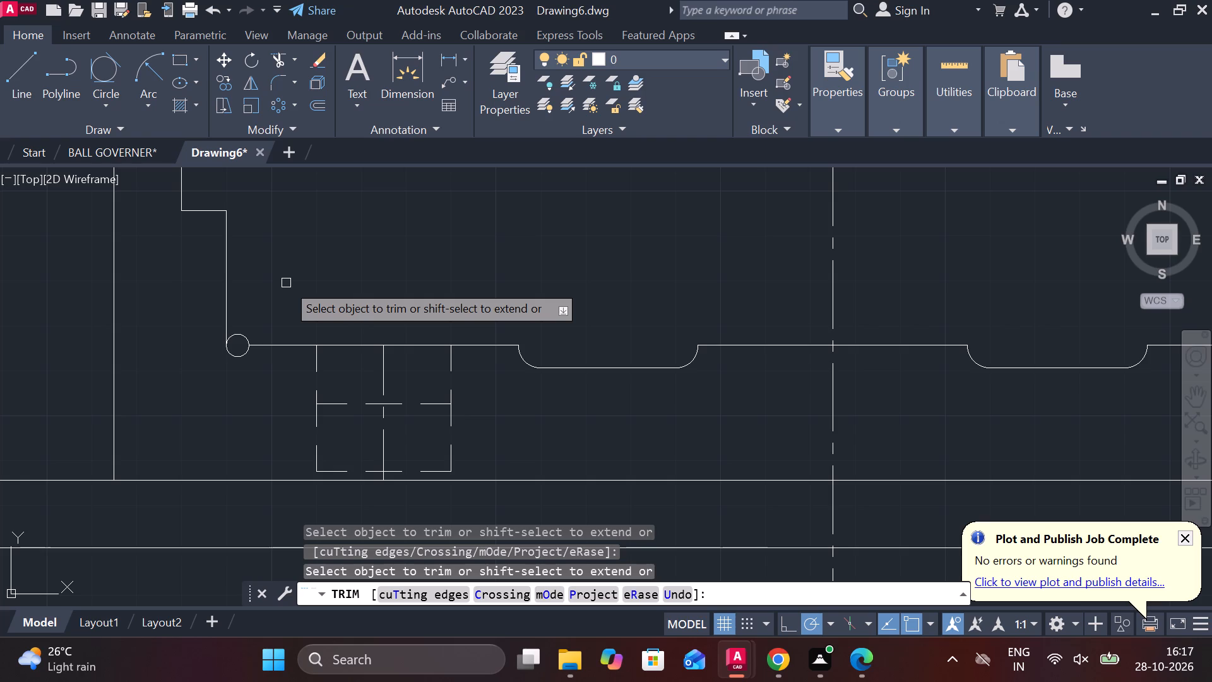
{"action": "key", "text": "Escape"}
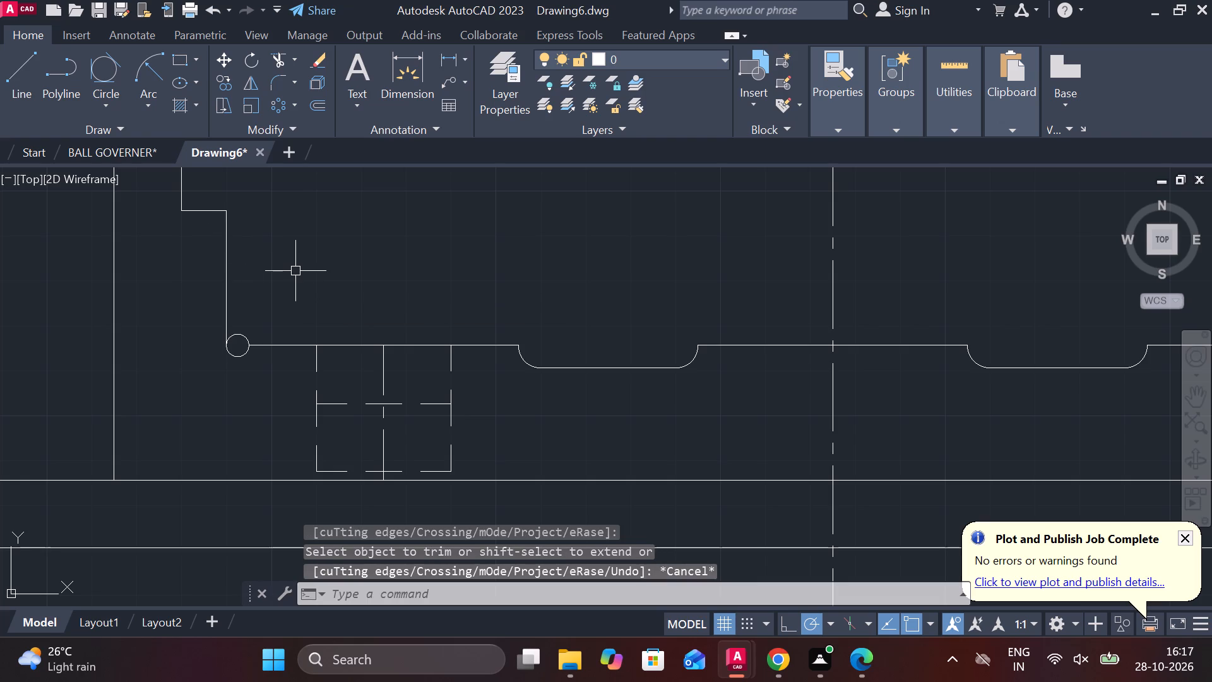
Draw a line from the left ledge's outer corner down to floor level, continuing 12.5 horizontally to the small circle's centre.
{"action": "key", "text": "l"}
{"action": "key", "text": "Return"}
{"action": "left_click", "coordinate": [173, 220]}
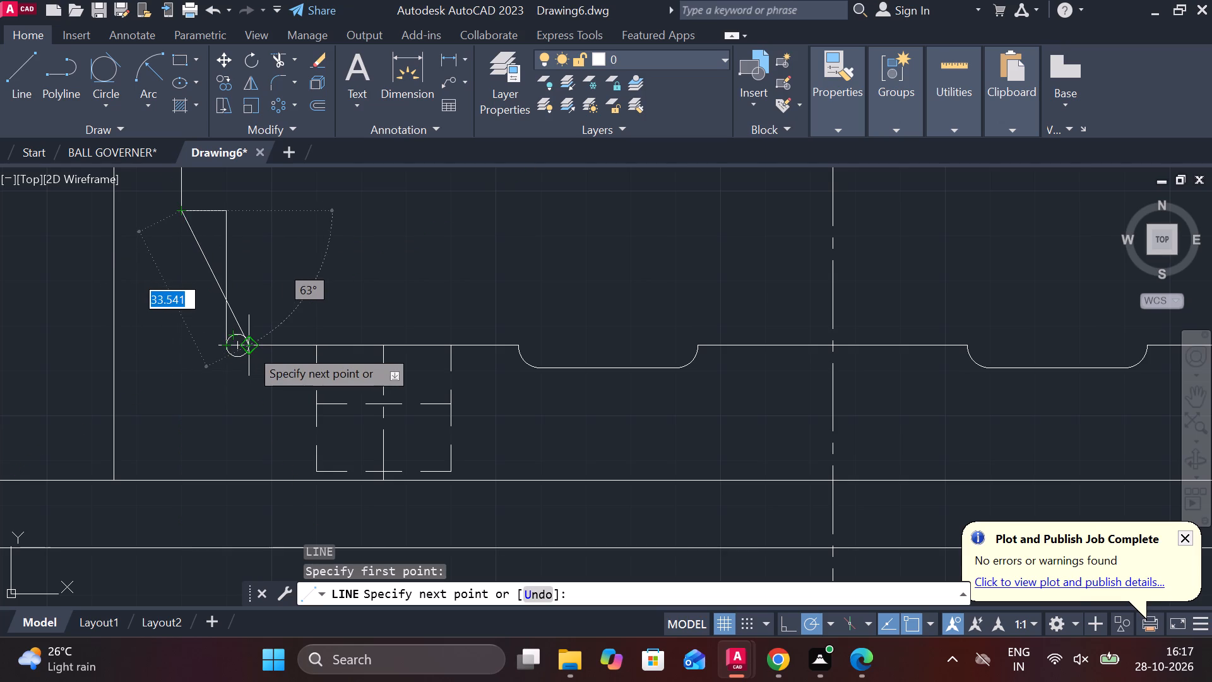
{"action": "left_click", "coordinate": [186, 347]}
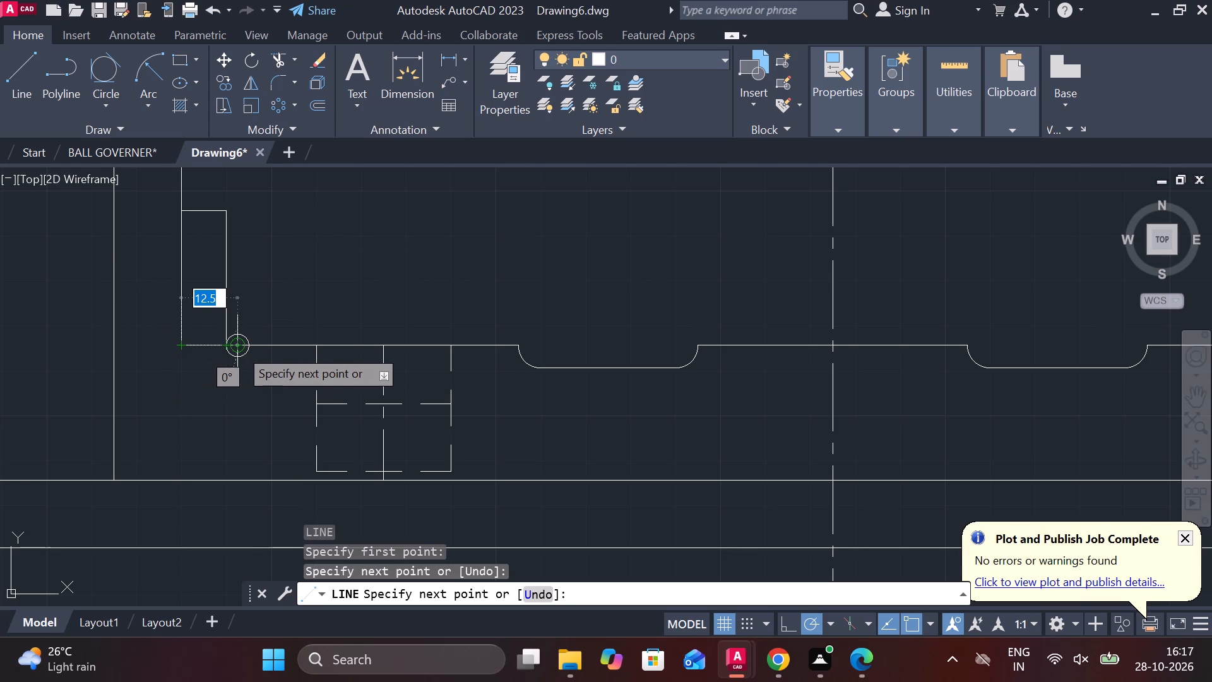
{"action": "left_click", "coordinate": [239, 348]}
{"action": "key", "text": "Escape"}
{"action": "left_click", "coordinate": [239, 331]}
{"action": "key", "text": "Escape"}
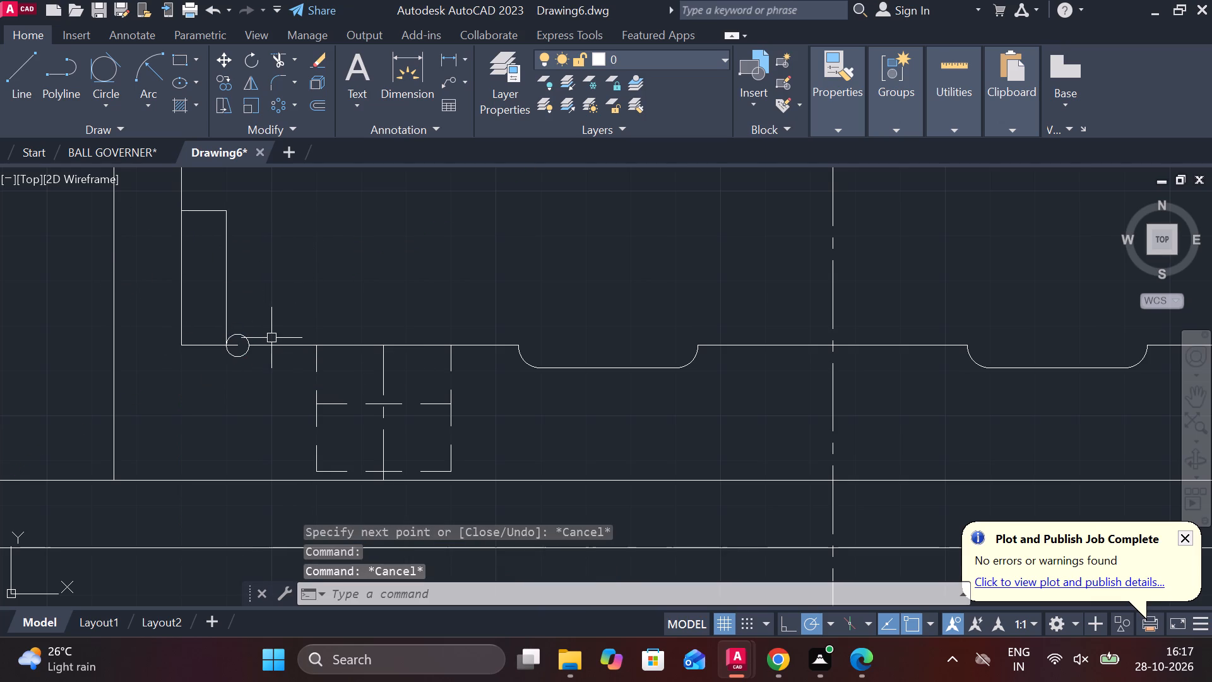
Erase the small circle at the left end of the front view's floor line.
{"action": "left_click", "coordinate": [251, 337]}
{"action": "type", "text": "E"}
{"action": "key", "text": "space"}
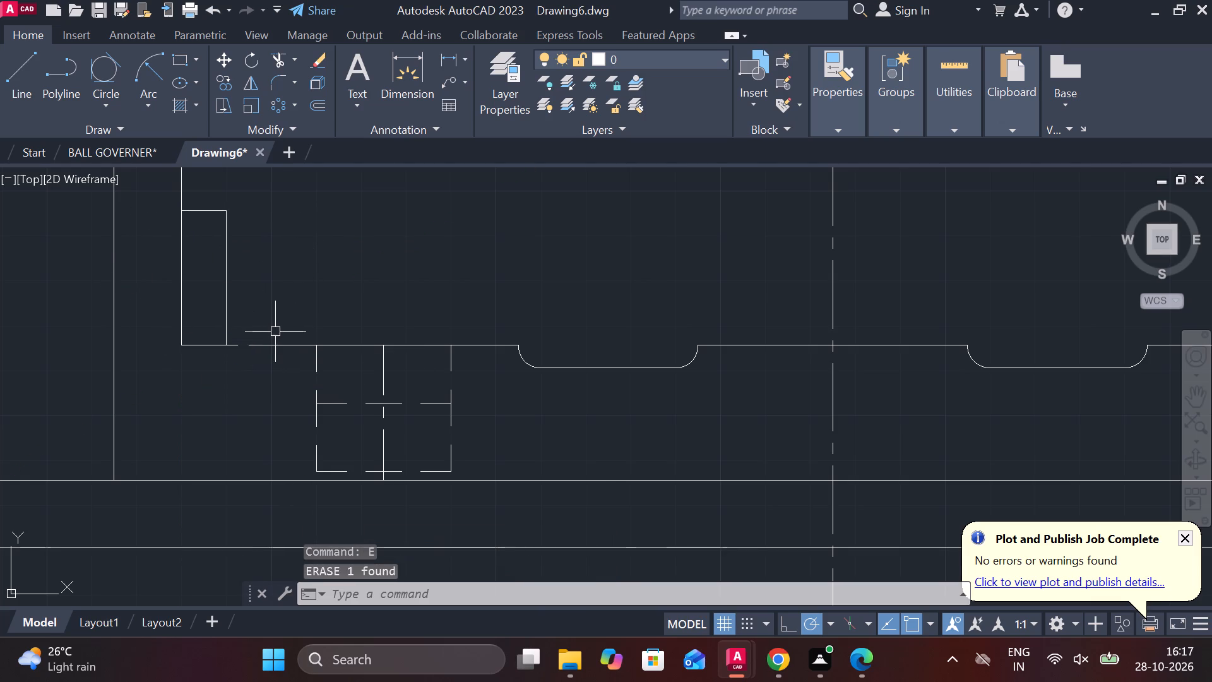
Extend the short horizontal line at the left undercut to meet the front view's floor line.
{"action": "type", "text": "EX"}
{"action": "key", "text": "space"}
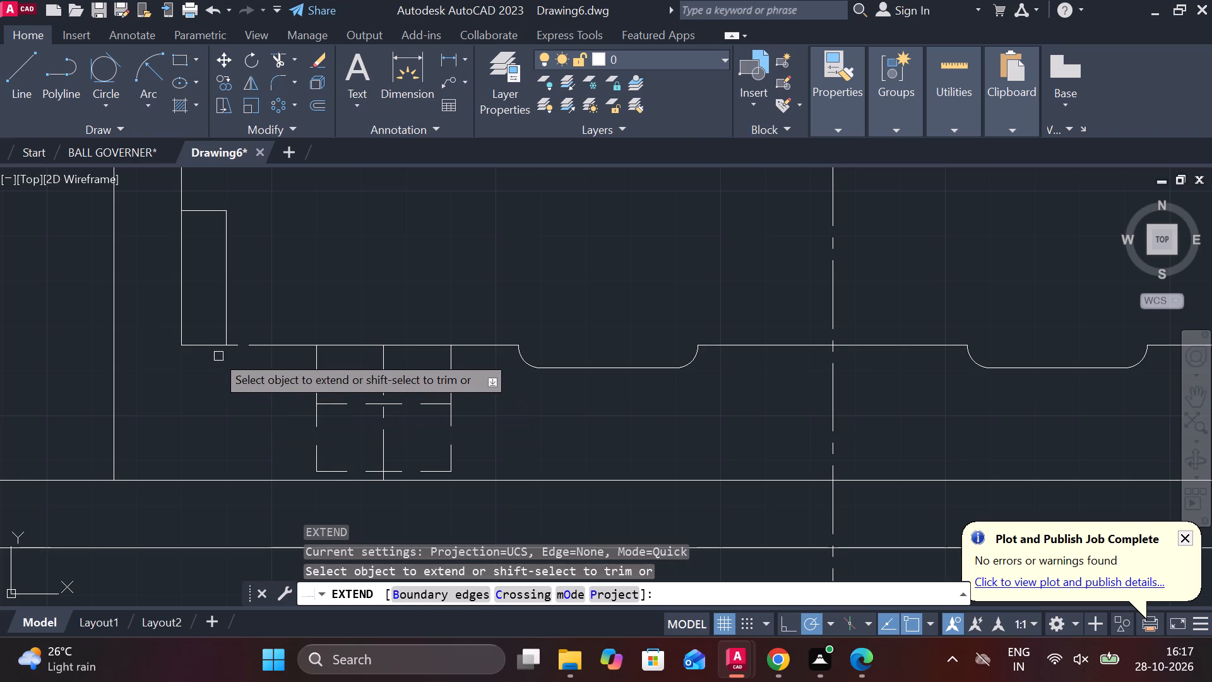
{"action": "left_click", "coordinate": [220, 344]}
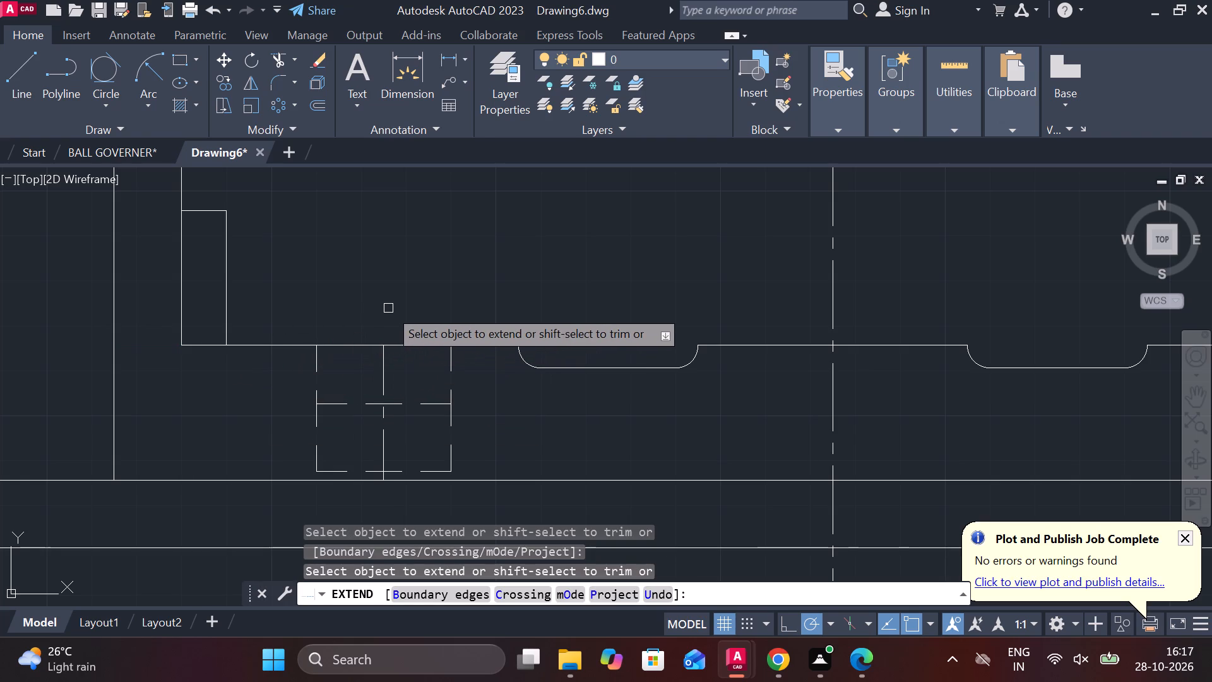
{"action": "key", "text": "Escape"}
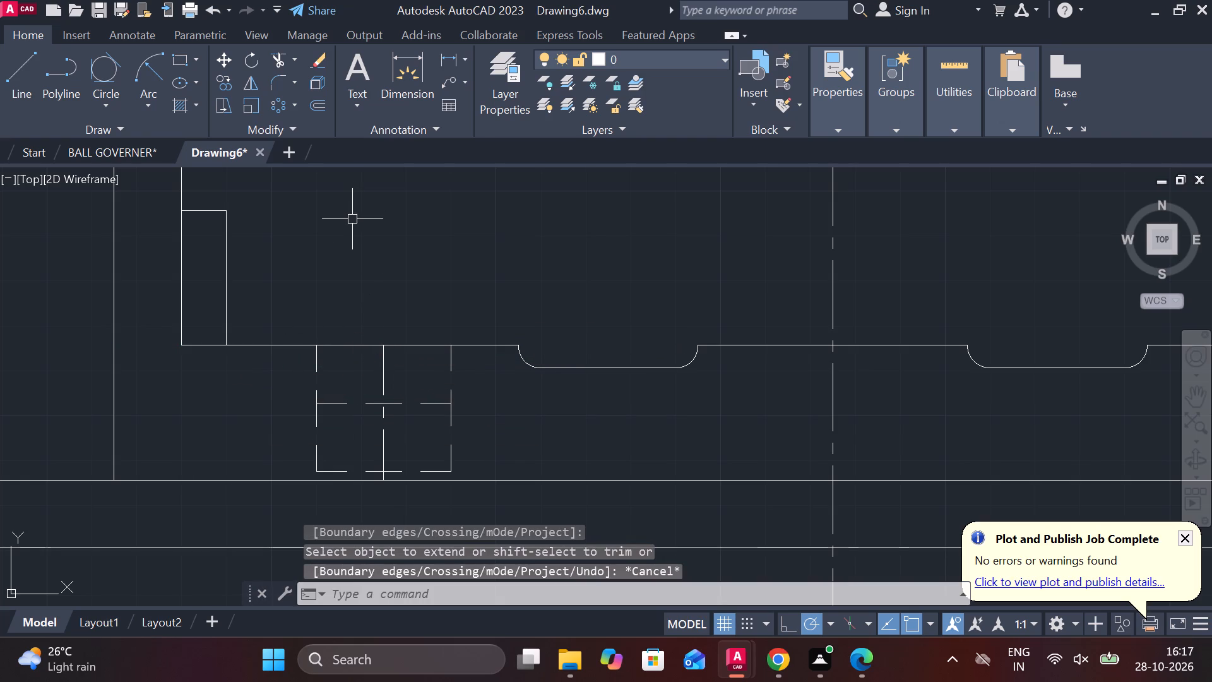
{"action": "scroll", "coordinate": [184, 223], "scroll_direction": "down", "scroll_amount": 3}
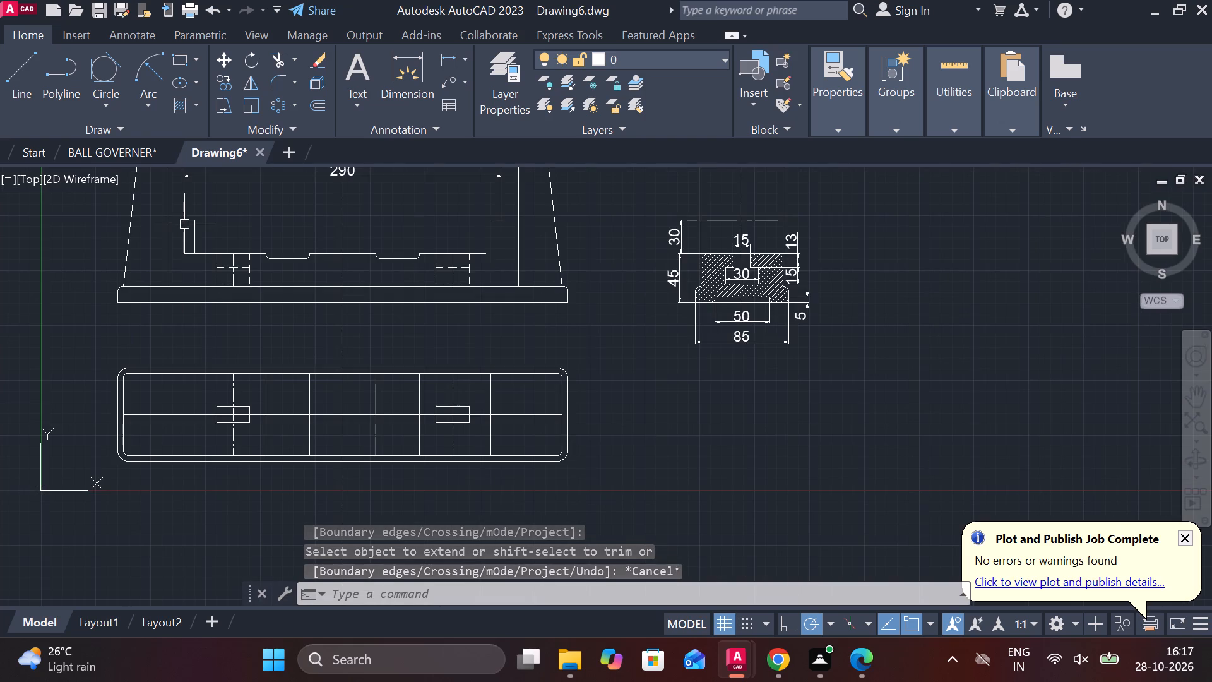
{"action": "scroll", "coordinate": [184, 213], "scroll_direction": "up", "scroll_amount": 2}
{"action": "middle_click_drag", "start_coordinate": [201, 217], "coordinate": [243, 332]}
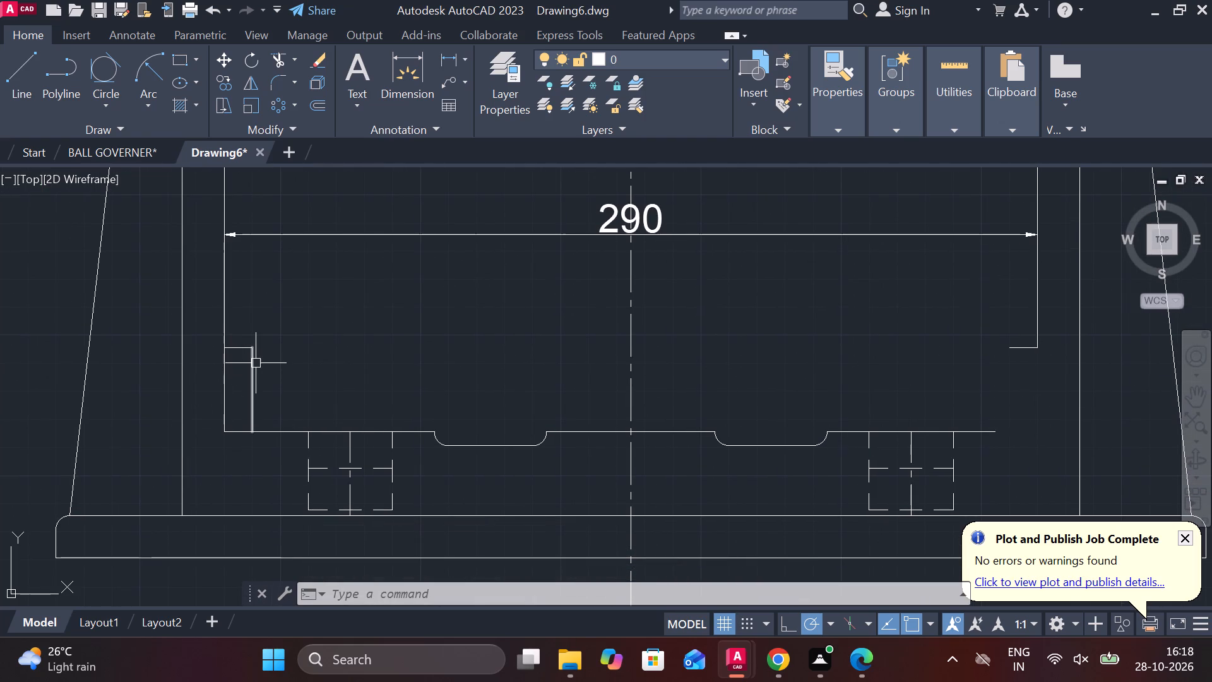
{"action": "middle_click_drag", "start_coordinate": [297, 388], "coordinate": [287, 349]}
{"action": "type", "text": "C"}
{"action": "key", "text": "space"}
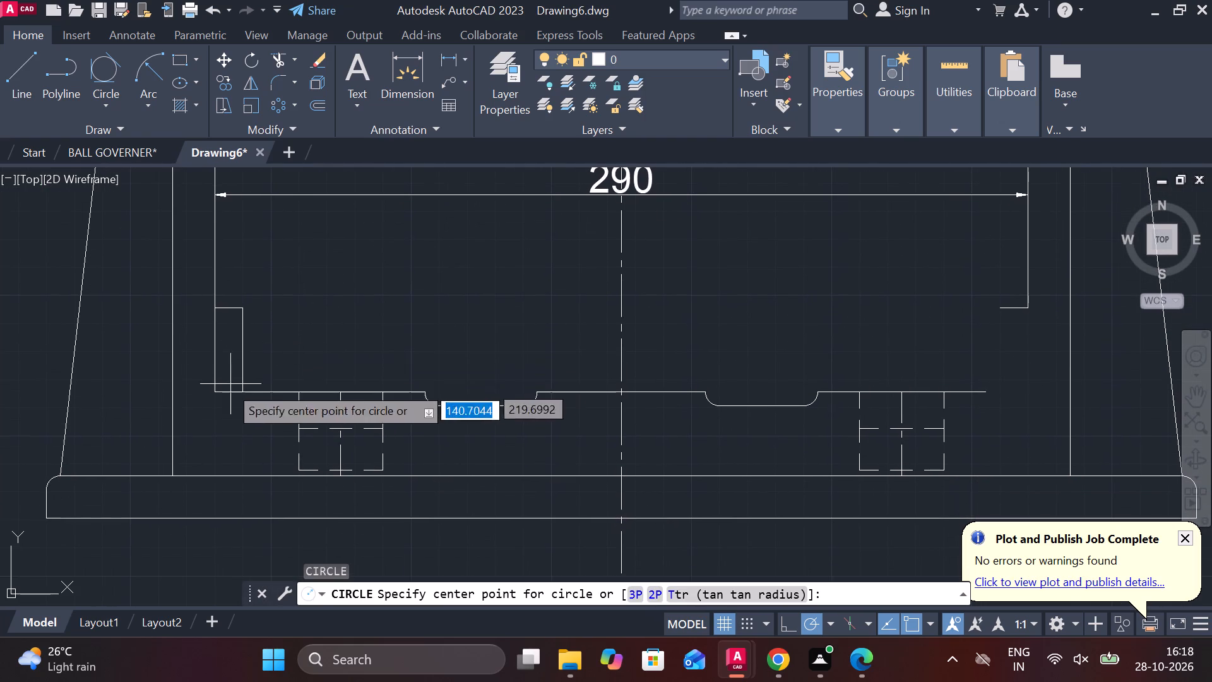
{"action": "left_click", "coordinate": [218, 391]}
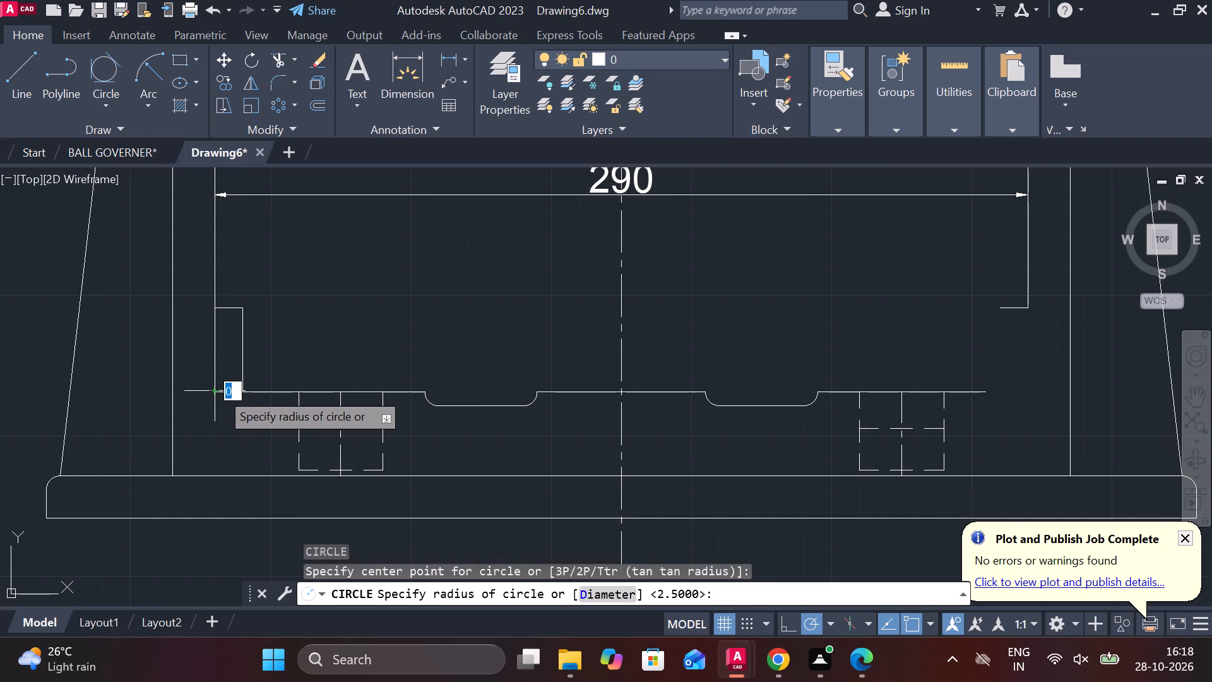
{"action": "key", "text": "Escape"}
Draw a two-point circle about 10 in diameter between the lower ends of the left undercut's two vertical lines at floor level.
{"action": "type", "text": "C"}
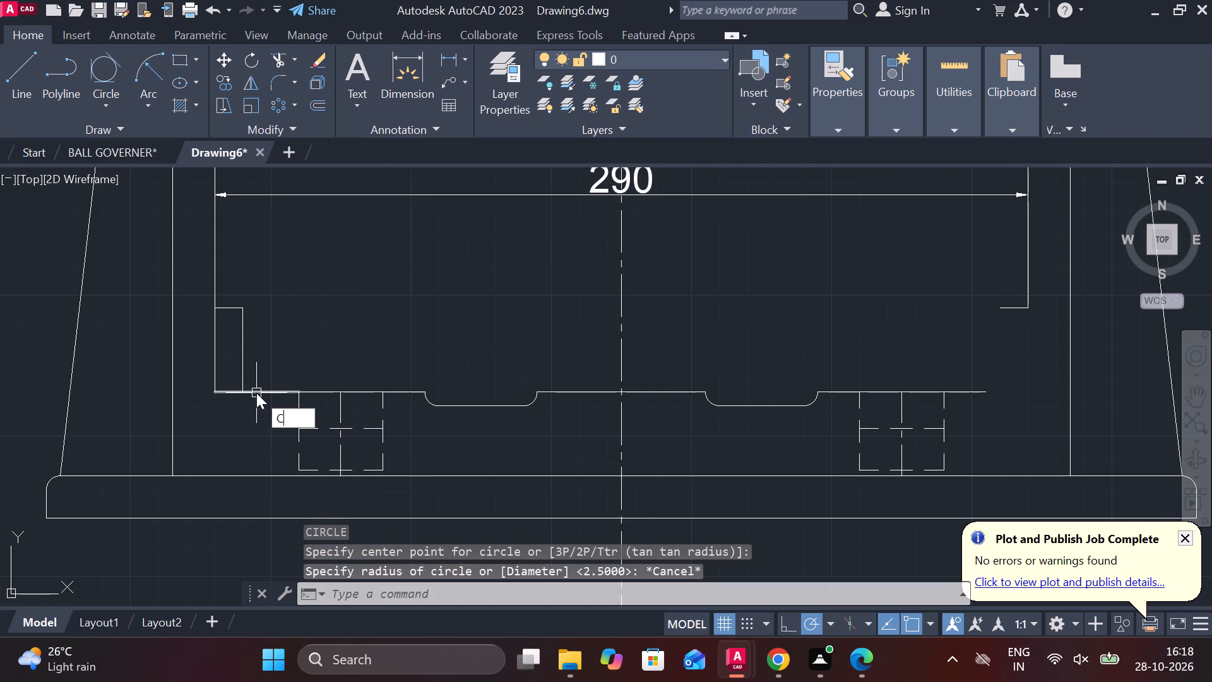
{"action": "key", "text": "space"}
{"action": "left_click", "coordinate": [653, 592]}
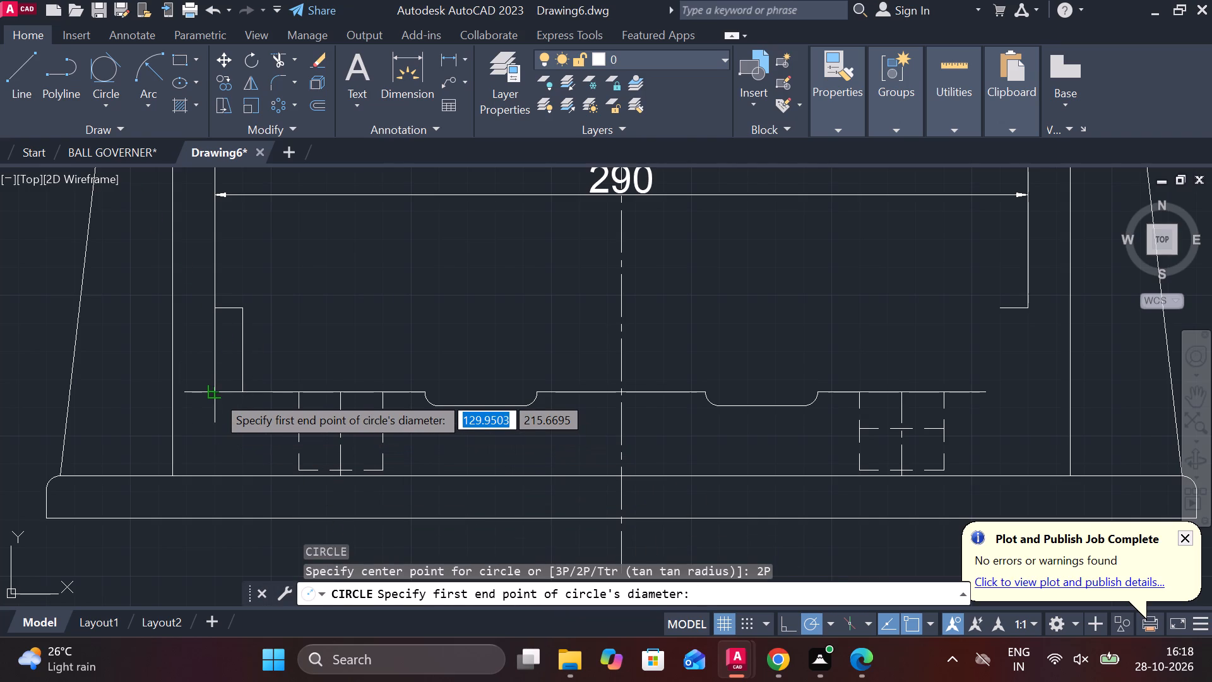
{"action": "scroll", "coordinate": [225, 388], "scroll_direction": "up", "scroll_amount": 2}
{"action": "left_click", "coordinate": [267, 398]}
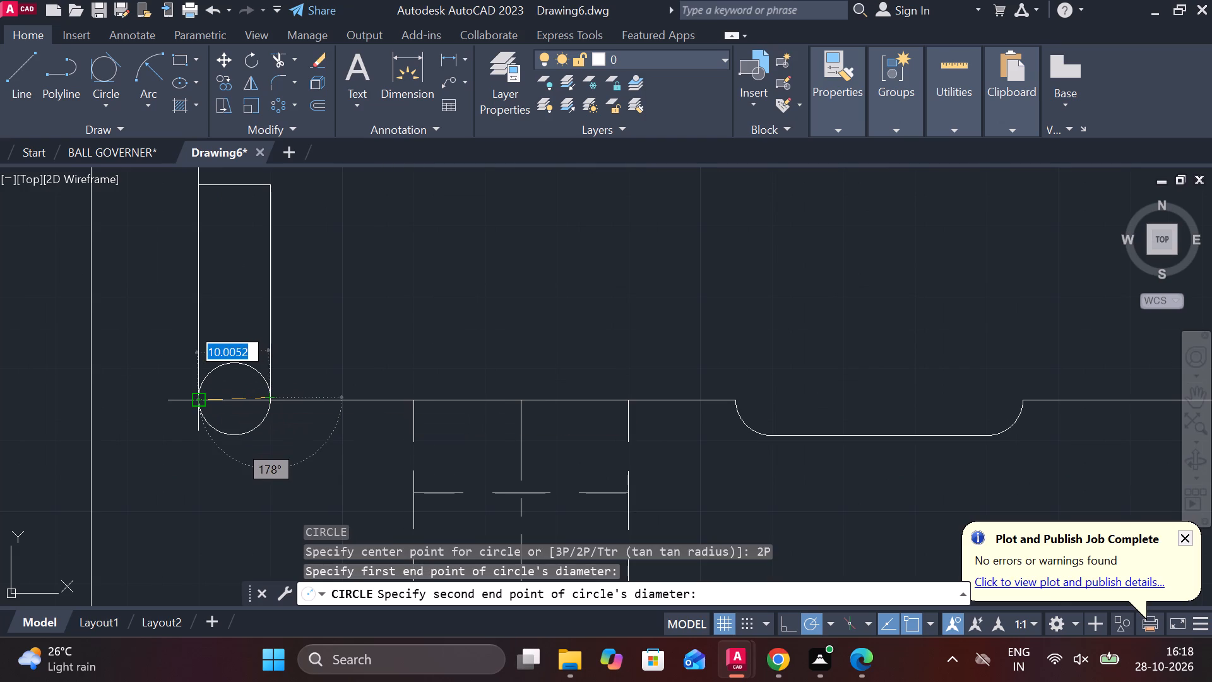
{"action": "scroll", "coordinate": [203, 399], "scroll_direction": "up", "scroll_amount": 2}
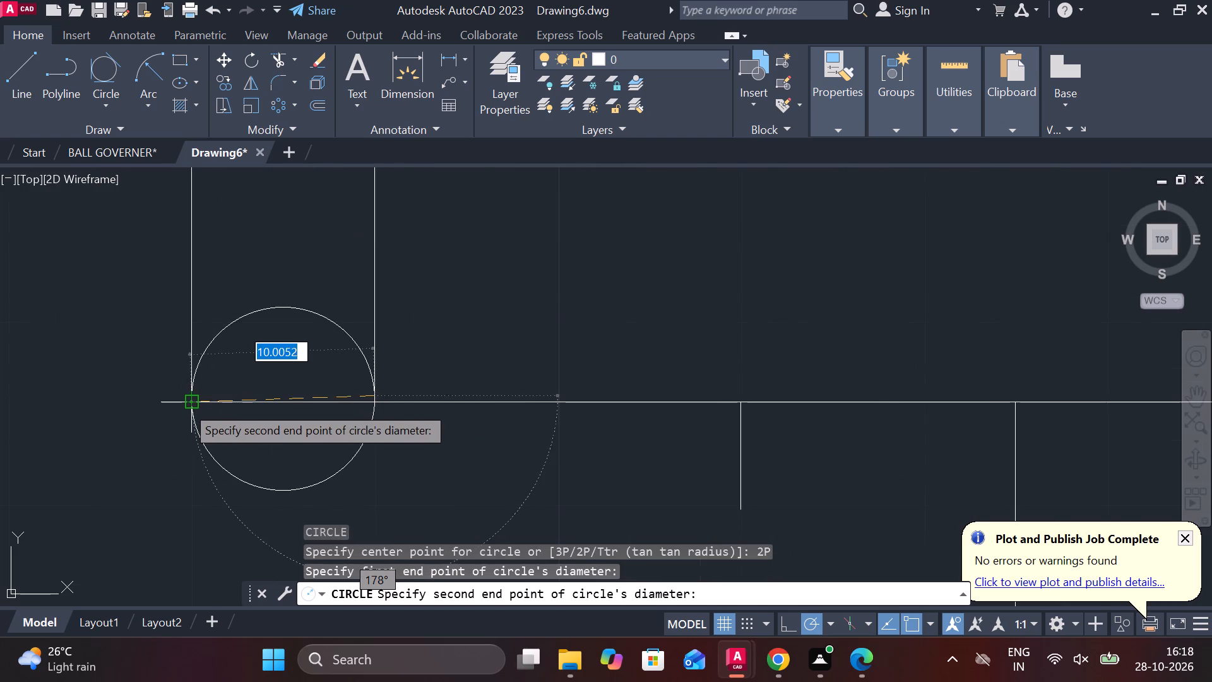
{"action": "left_click", "coordinate": [185, 405]}
{"action": "scroll", "coordinate": [330, 381], "scroll_direction": "down", "scroll_amount": 2}
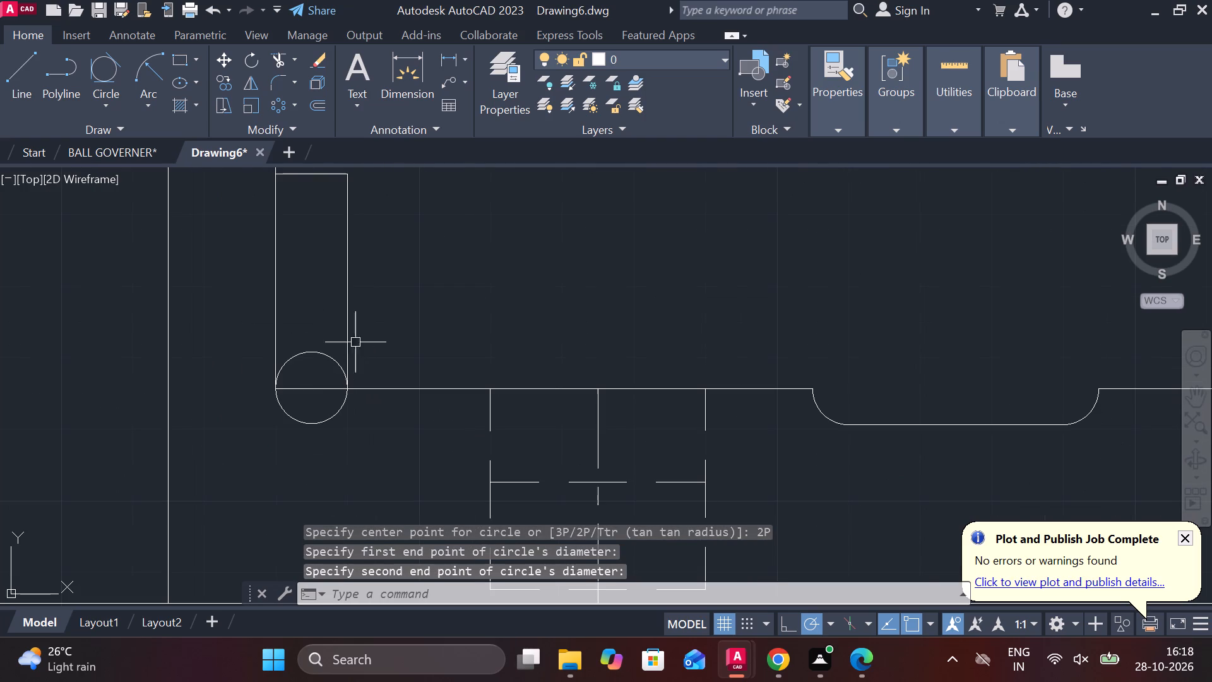
Draw a line tangent to the circle's outer side, ending at the left ledge's inner corner.
{"action": "key", "text": "l"}
{"action": "key", "text": "Return"}
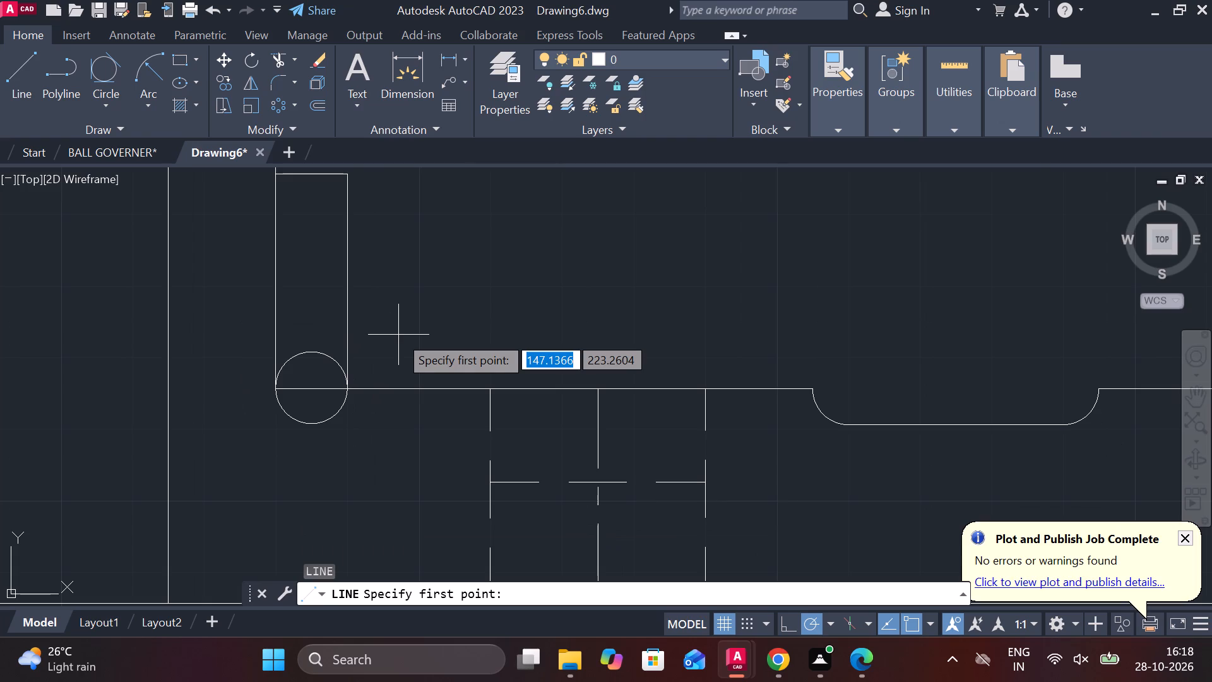
{"action": "type", "text": "TAN"}
{"action": "key", "text": "space"}
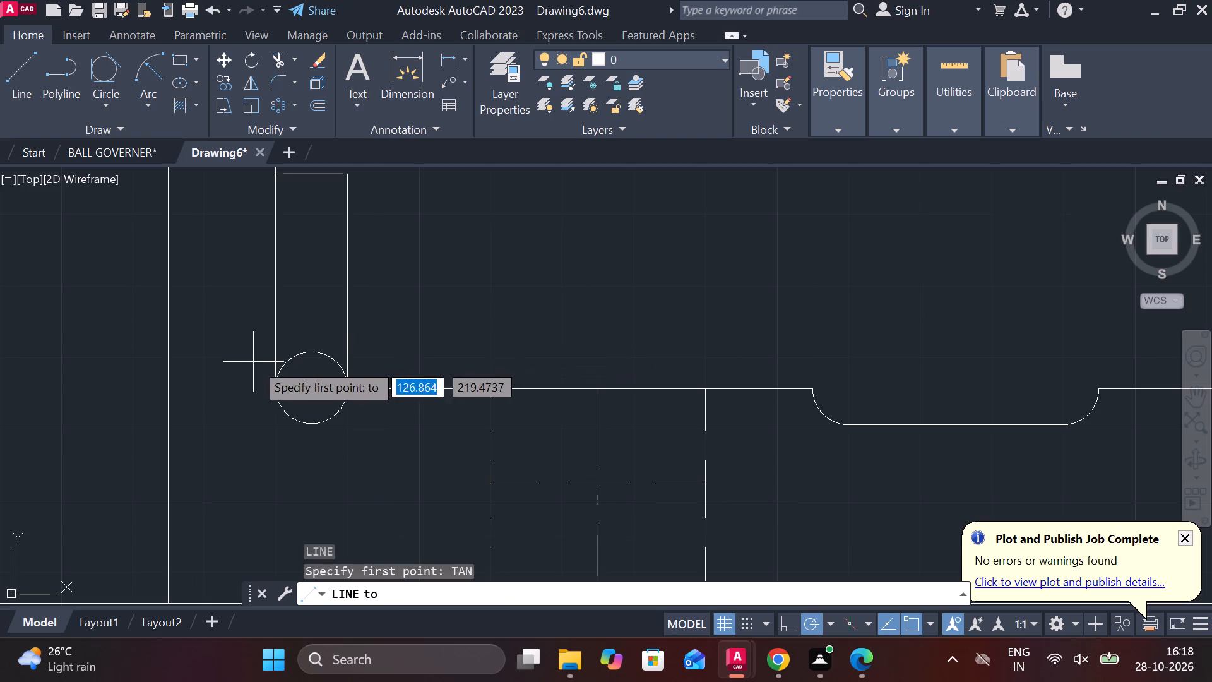
{"action": "left_click", "coordinate": [272, 359]}
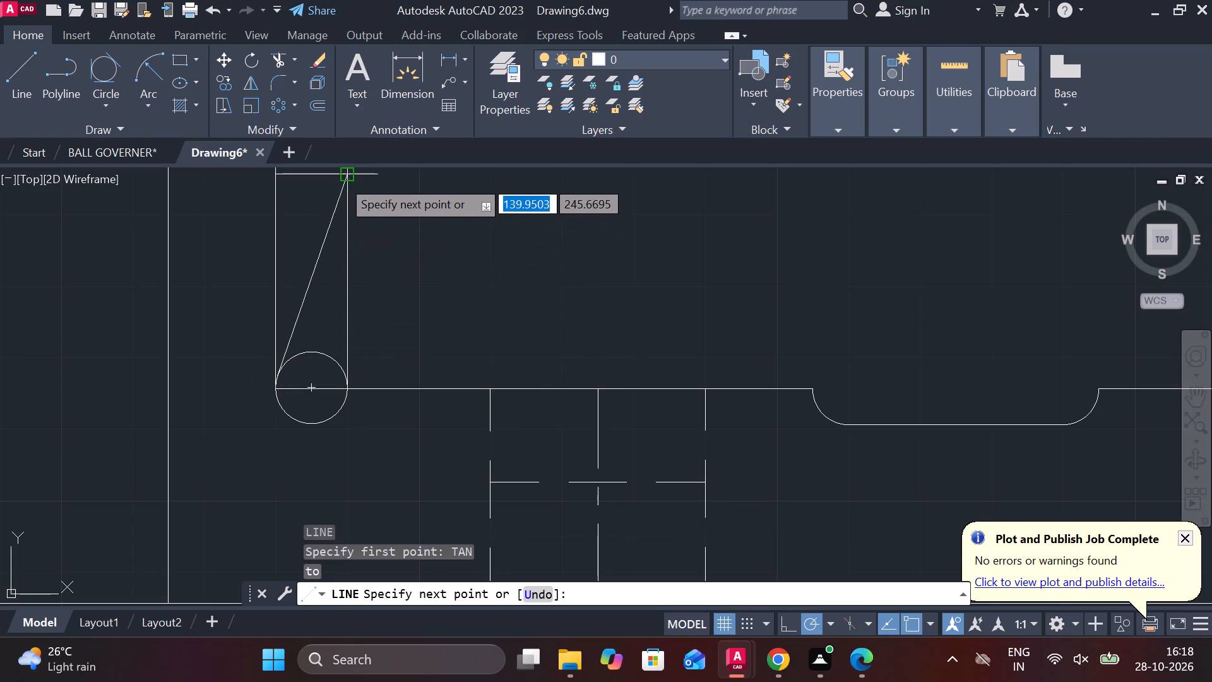
{"action": "left_click", "coordinate": [343, 176]}
{"action": "key", "text": "Escape"}
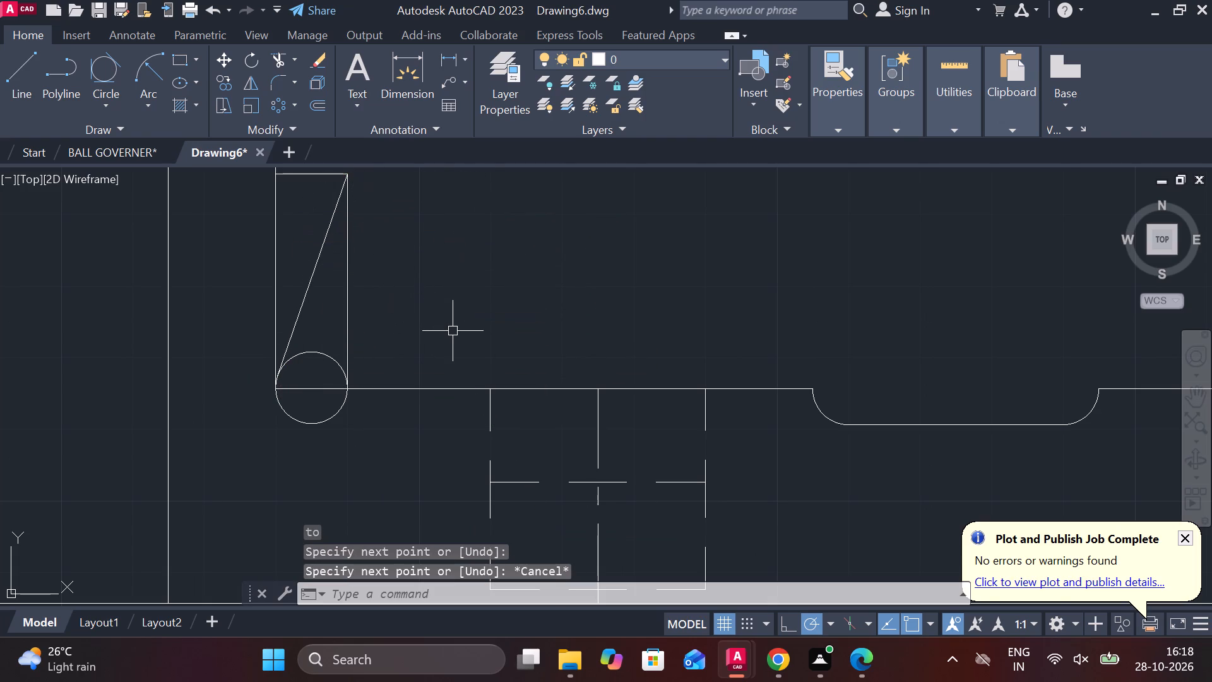
Trim the circle's upper arc, the floor line across it and both undercut verticals, leaving the slanted line and rounded groove.
{"action": "type", "text": "TR"}
{"action": "key", "text": "space"}
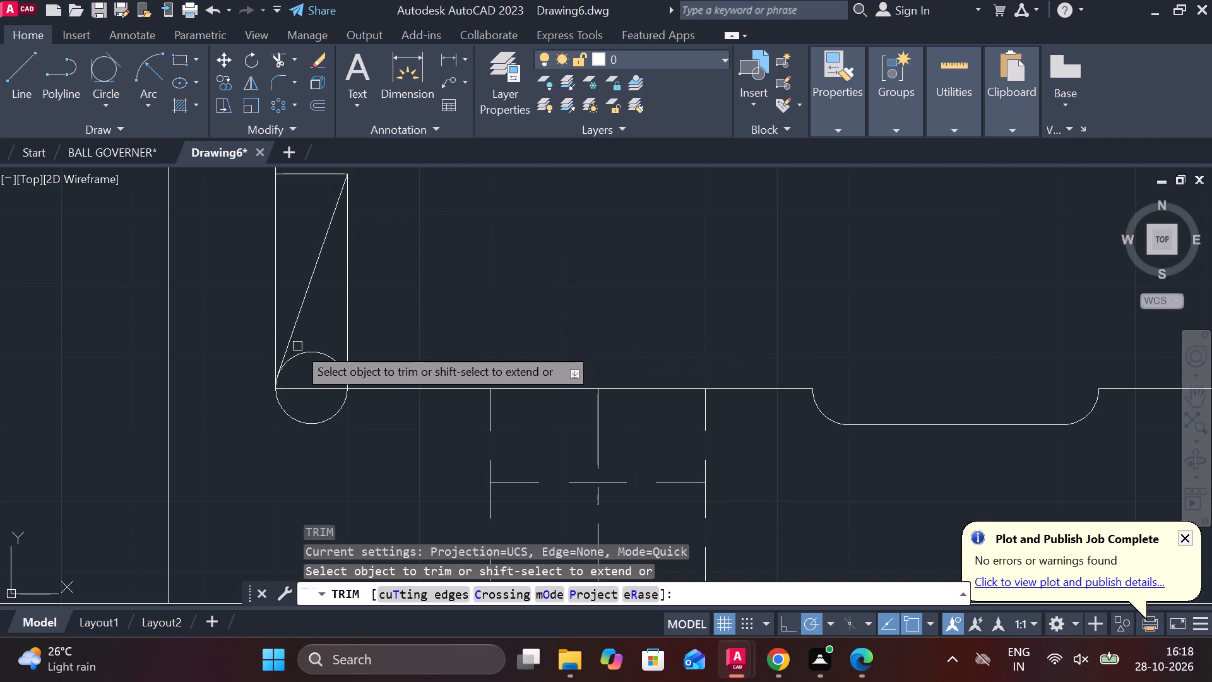
{"action": "left_click", "coordinate": [313, 356]}
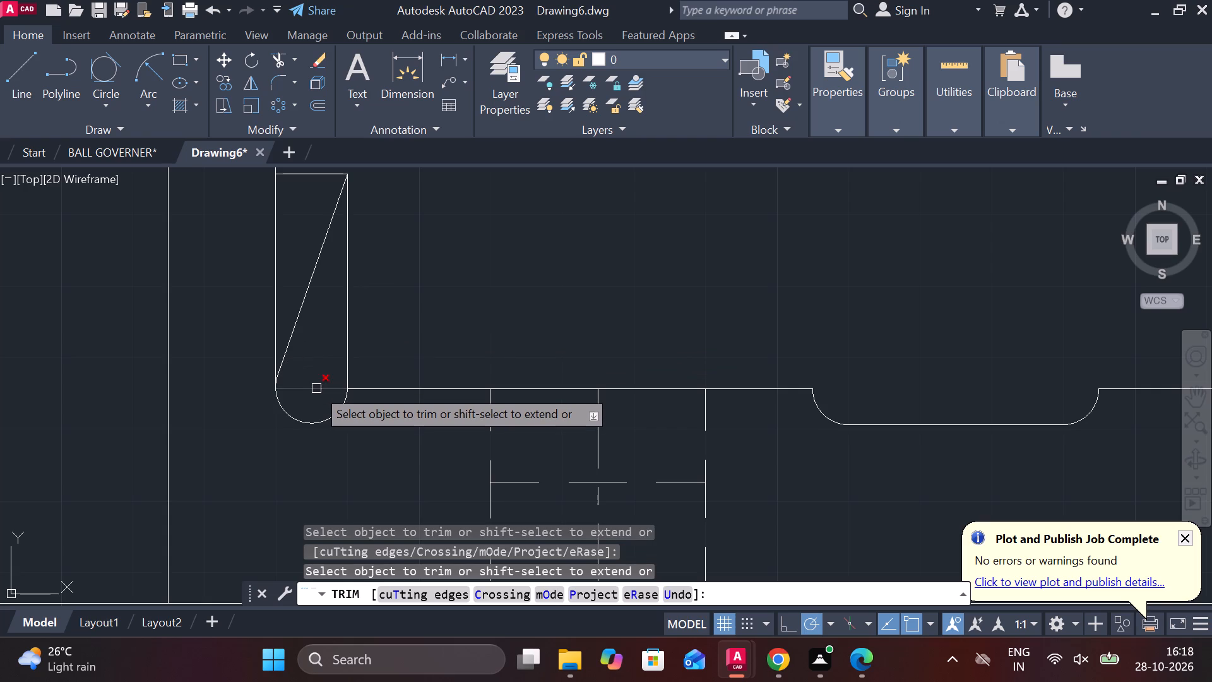
{"action": "left_click", "coordinate": [316, 388]}
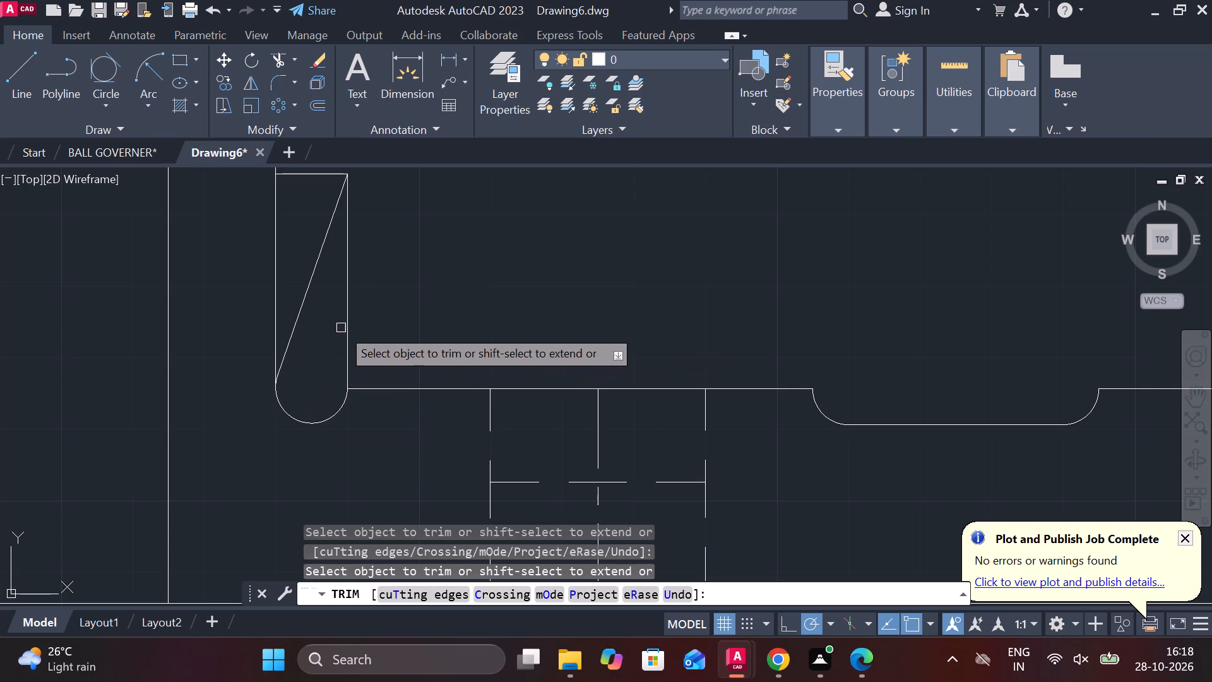
{"action": "left_click", "coordinate": [344, 321]}
{"action": "left_click", "coordinate": [272, 270]}
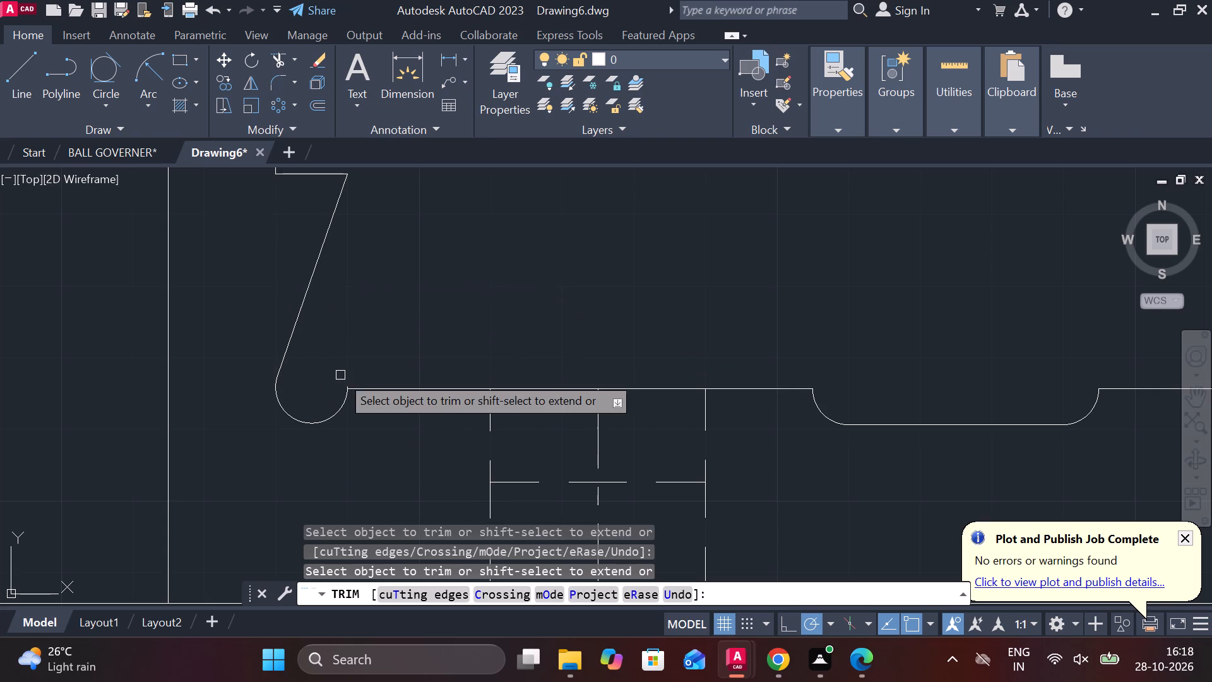
{"action": "scroll", "coordinate": [345, 386], "scroll_direction": "up", "scroll_amount": 2}
{"action": "left_click", "coordinate": [346, 386]}
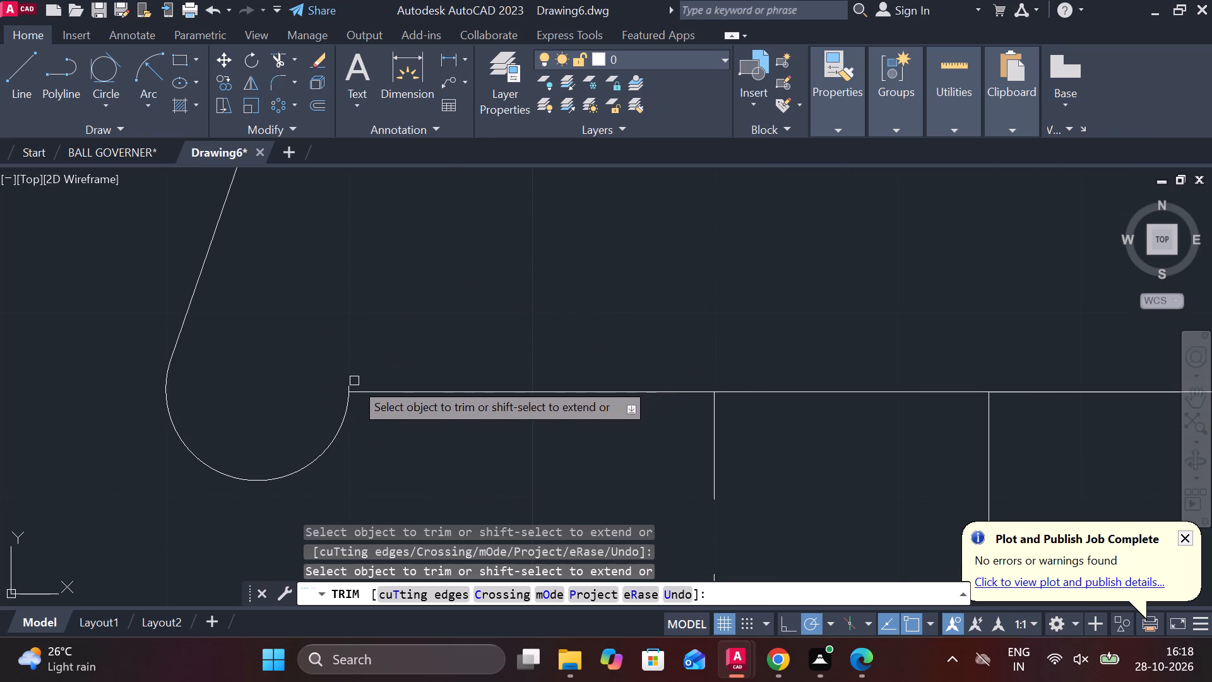
{"action": "scroll", "coordinate": [352, 383], "scroll_direction": "up", "scroll_amount": 3}
{"action": "left_click_drag", "start_coordinate": [359, 402], "coordinate": [276, 398]}
{"action": "scroll", "coordinate": [283, 397], "scroll_direction": "down", "scroll_amount": 3}
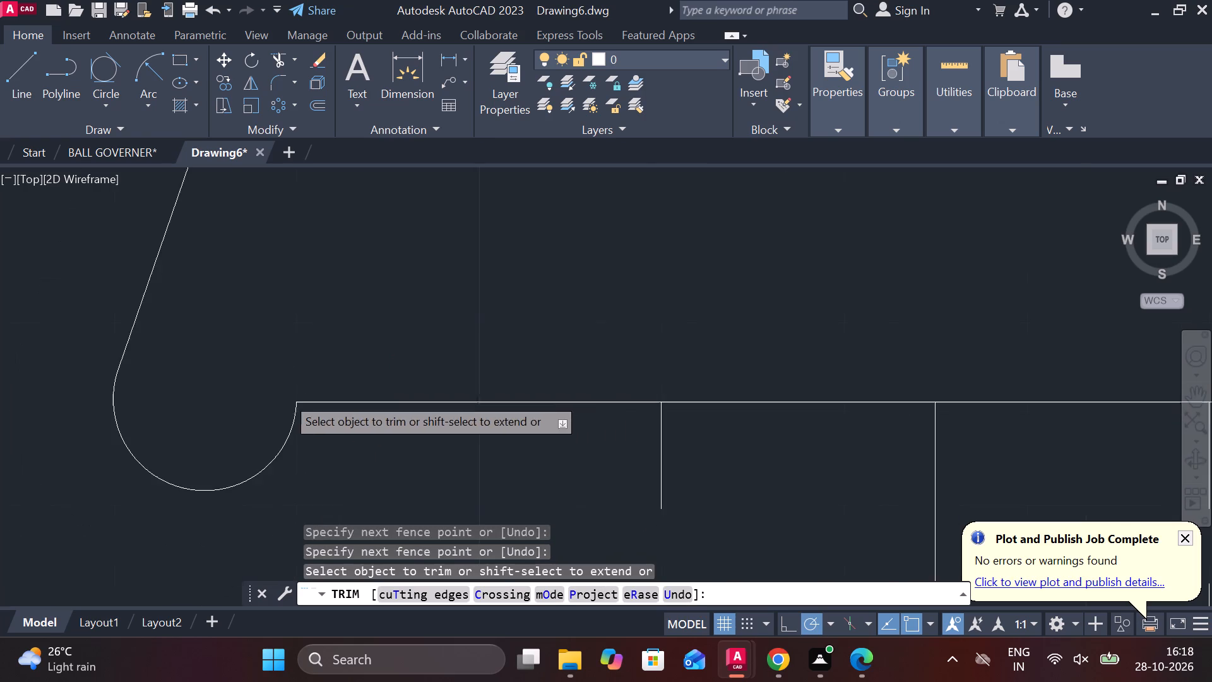
{"action": "scroll", "coordinate": [436, 260], "scroll_direction": "down", "scroll_amount": 2}
{"action": "key", "text": "Escape"}
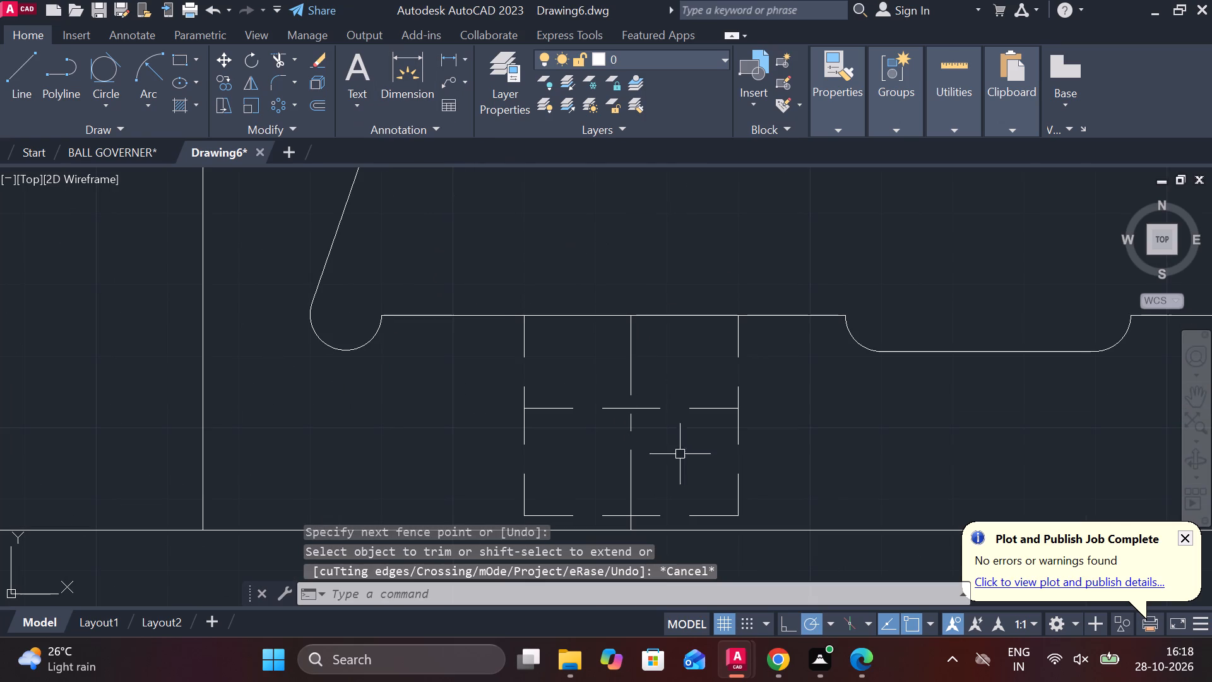
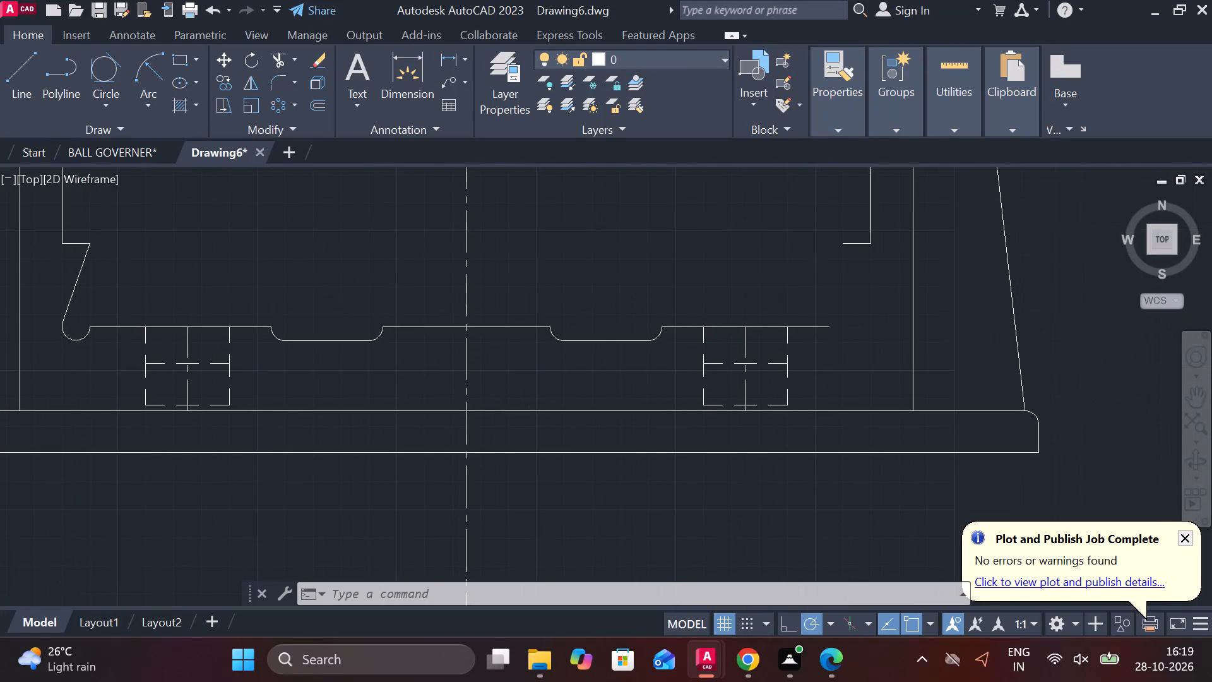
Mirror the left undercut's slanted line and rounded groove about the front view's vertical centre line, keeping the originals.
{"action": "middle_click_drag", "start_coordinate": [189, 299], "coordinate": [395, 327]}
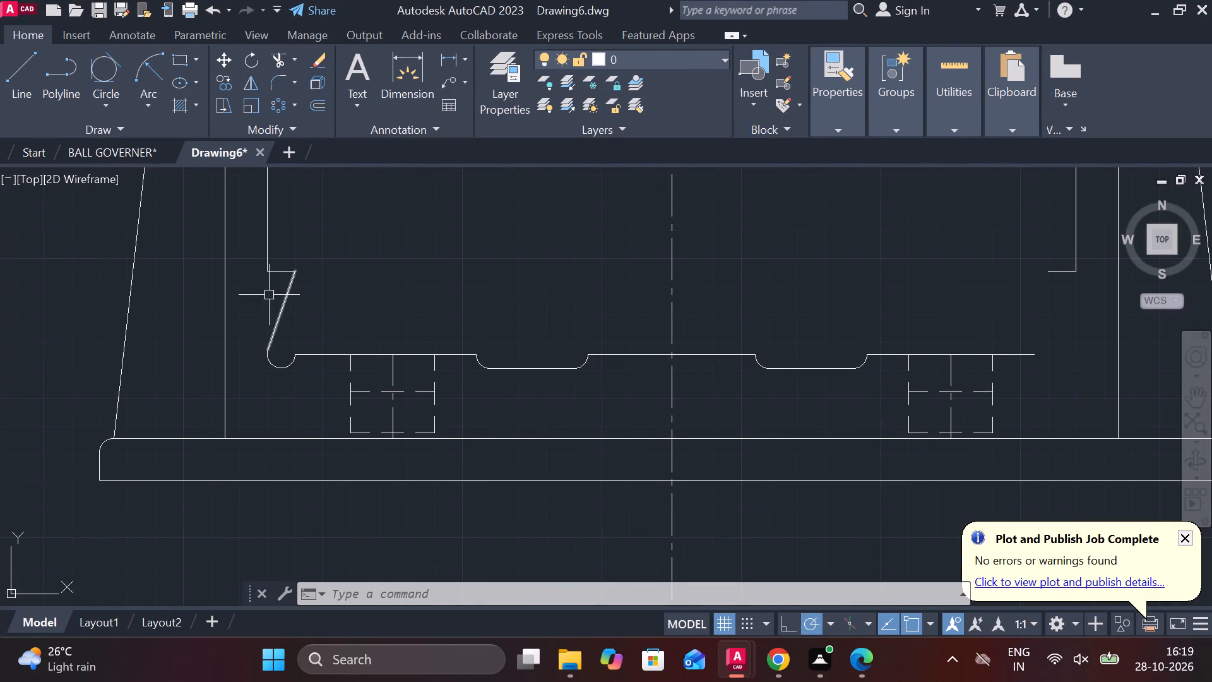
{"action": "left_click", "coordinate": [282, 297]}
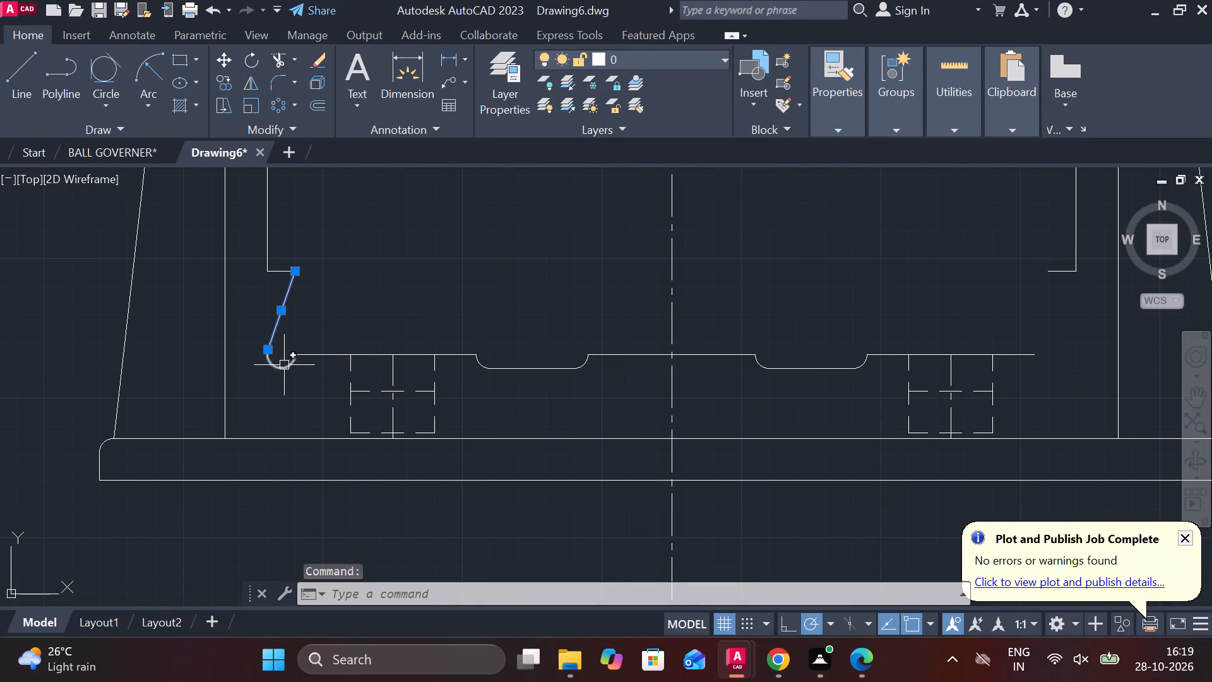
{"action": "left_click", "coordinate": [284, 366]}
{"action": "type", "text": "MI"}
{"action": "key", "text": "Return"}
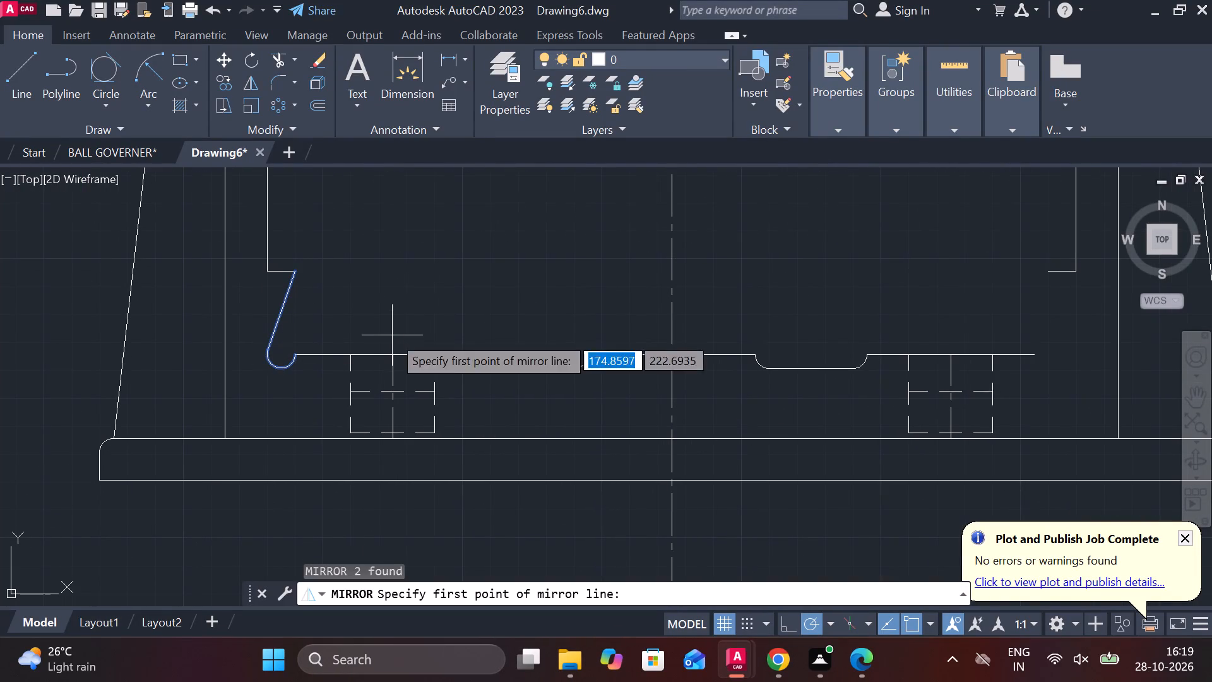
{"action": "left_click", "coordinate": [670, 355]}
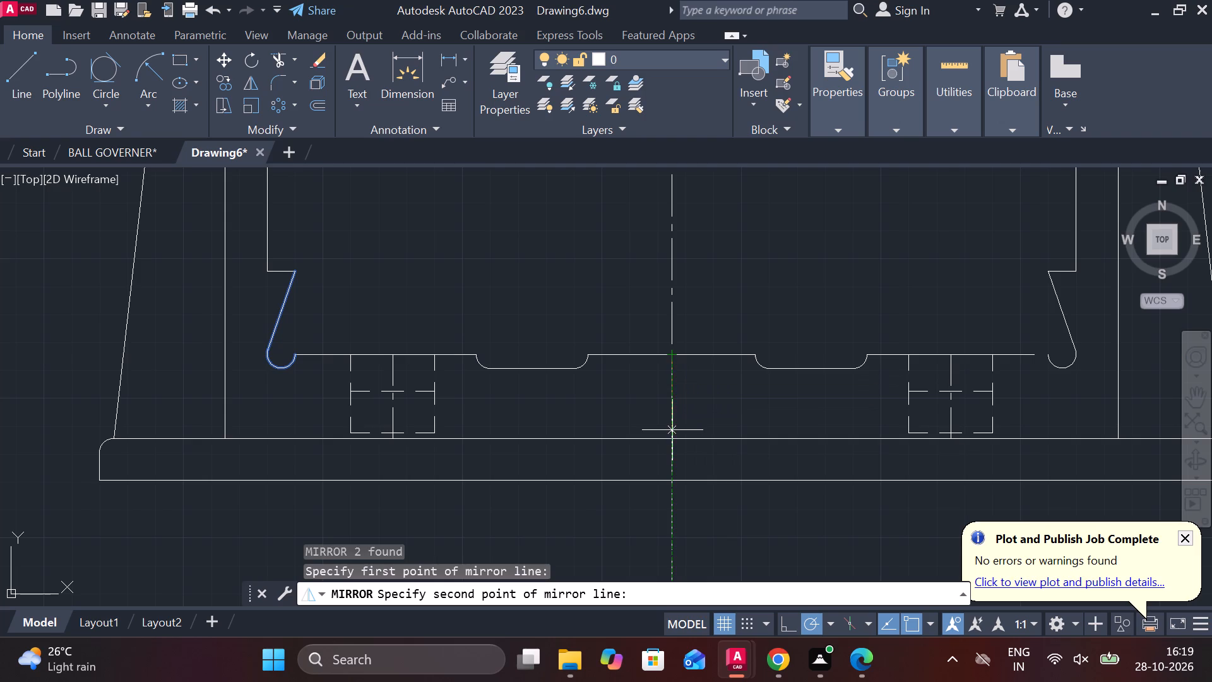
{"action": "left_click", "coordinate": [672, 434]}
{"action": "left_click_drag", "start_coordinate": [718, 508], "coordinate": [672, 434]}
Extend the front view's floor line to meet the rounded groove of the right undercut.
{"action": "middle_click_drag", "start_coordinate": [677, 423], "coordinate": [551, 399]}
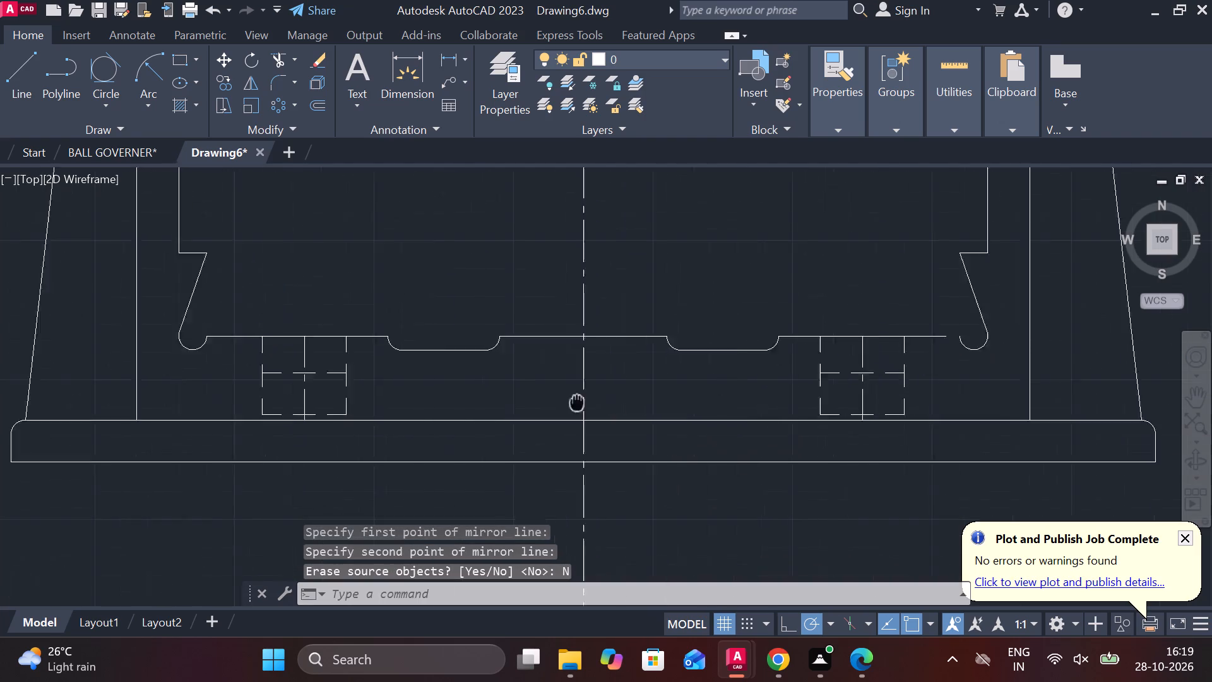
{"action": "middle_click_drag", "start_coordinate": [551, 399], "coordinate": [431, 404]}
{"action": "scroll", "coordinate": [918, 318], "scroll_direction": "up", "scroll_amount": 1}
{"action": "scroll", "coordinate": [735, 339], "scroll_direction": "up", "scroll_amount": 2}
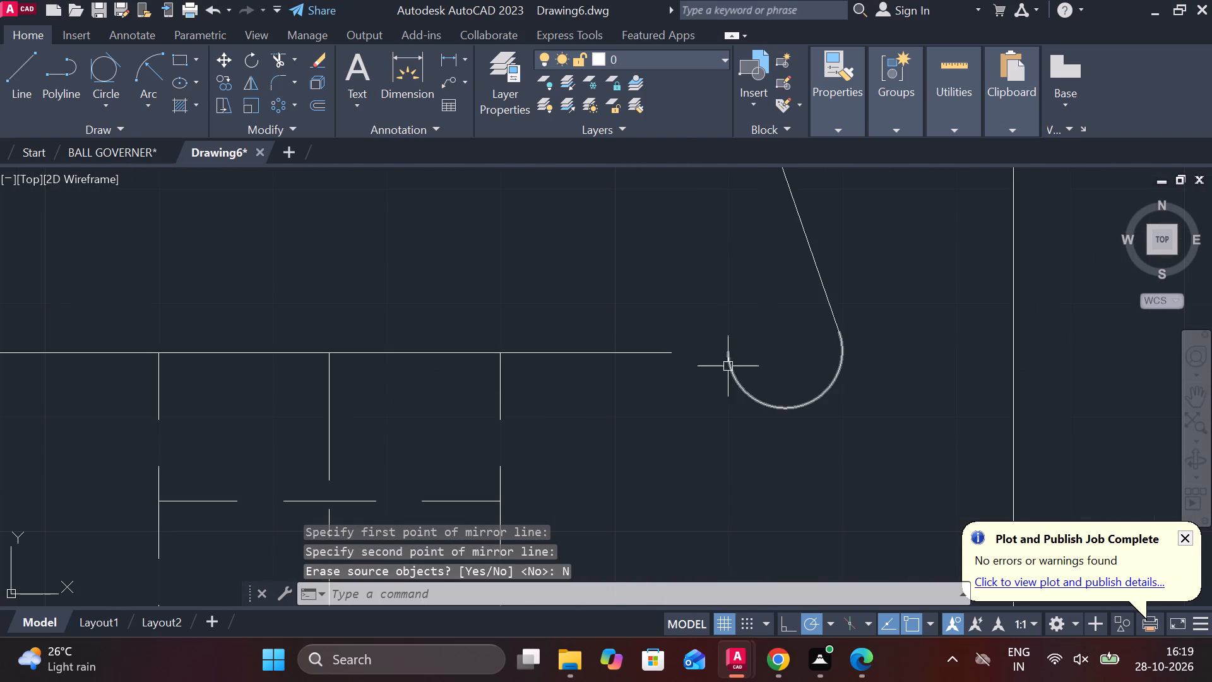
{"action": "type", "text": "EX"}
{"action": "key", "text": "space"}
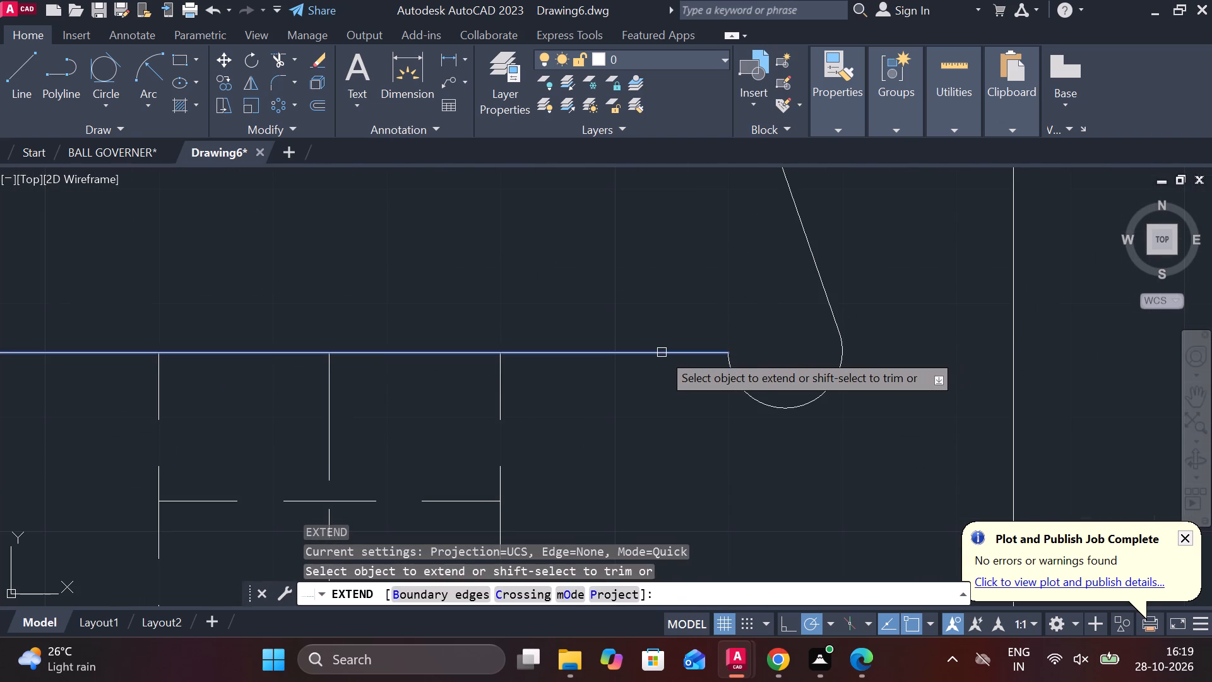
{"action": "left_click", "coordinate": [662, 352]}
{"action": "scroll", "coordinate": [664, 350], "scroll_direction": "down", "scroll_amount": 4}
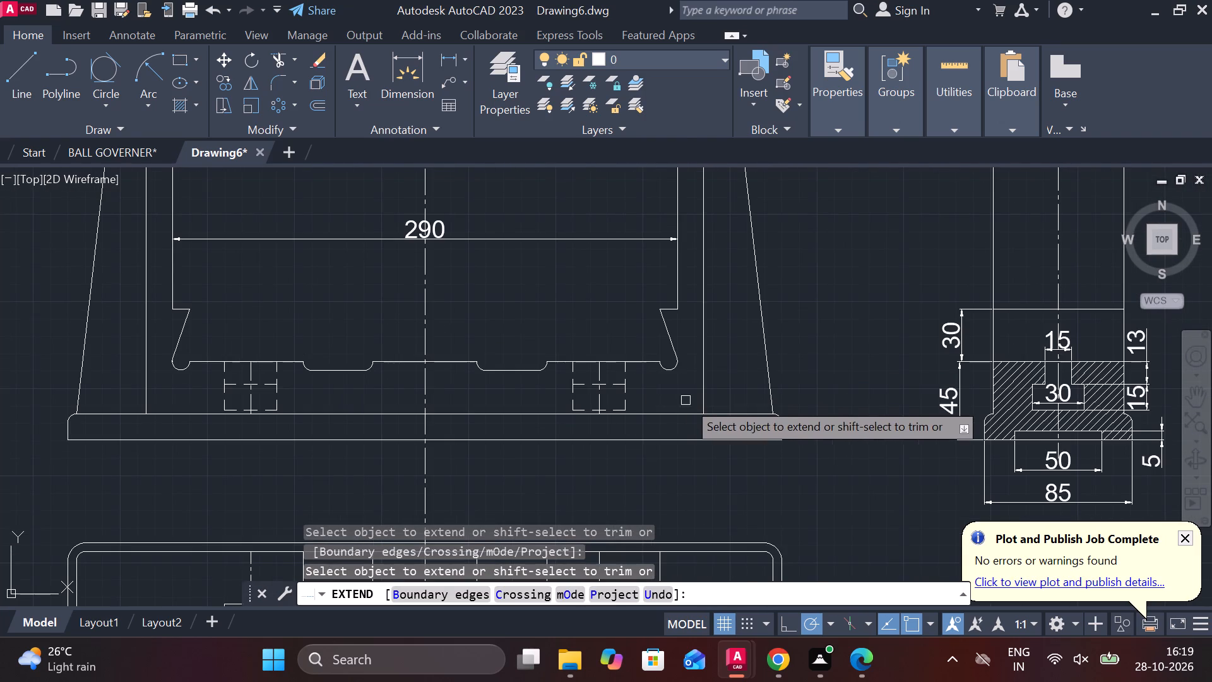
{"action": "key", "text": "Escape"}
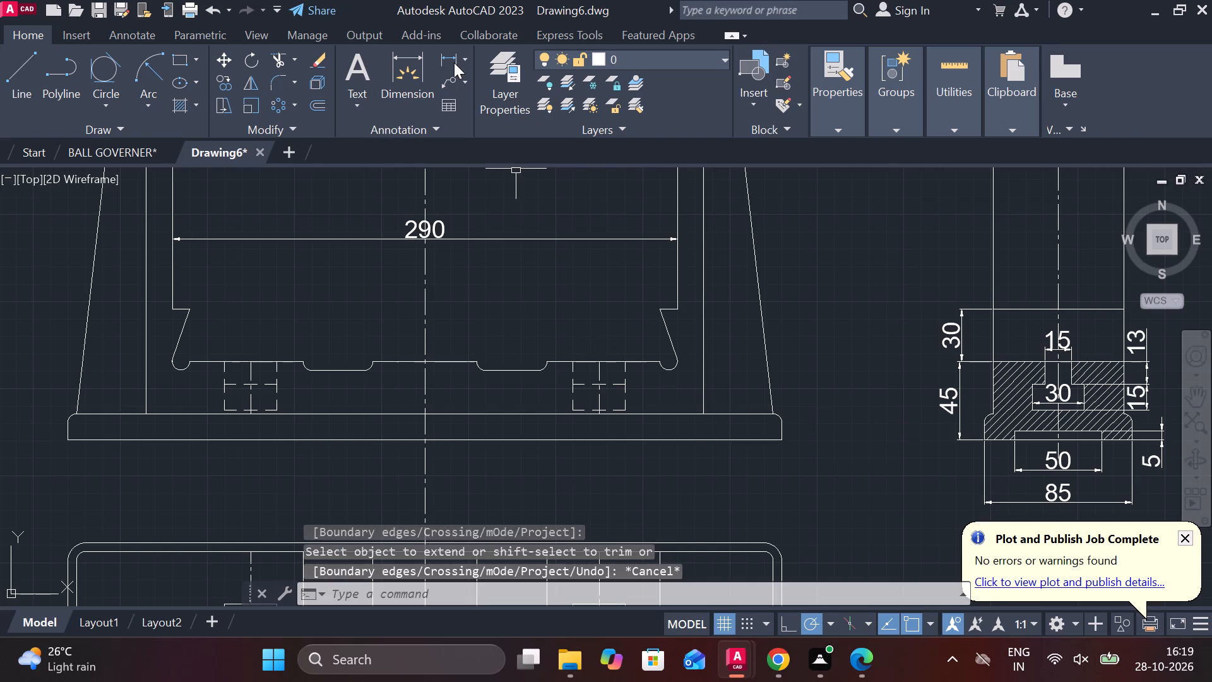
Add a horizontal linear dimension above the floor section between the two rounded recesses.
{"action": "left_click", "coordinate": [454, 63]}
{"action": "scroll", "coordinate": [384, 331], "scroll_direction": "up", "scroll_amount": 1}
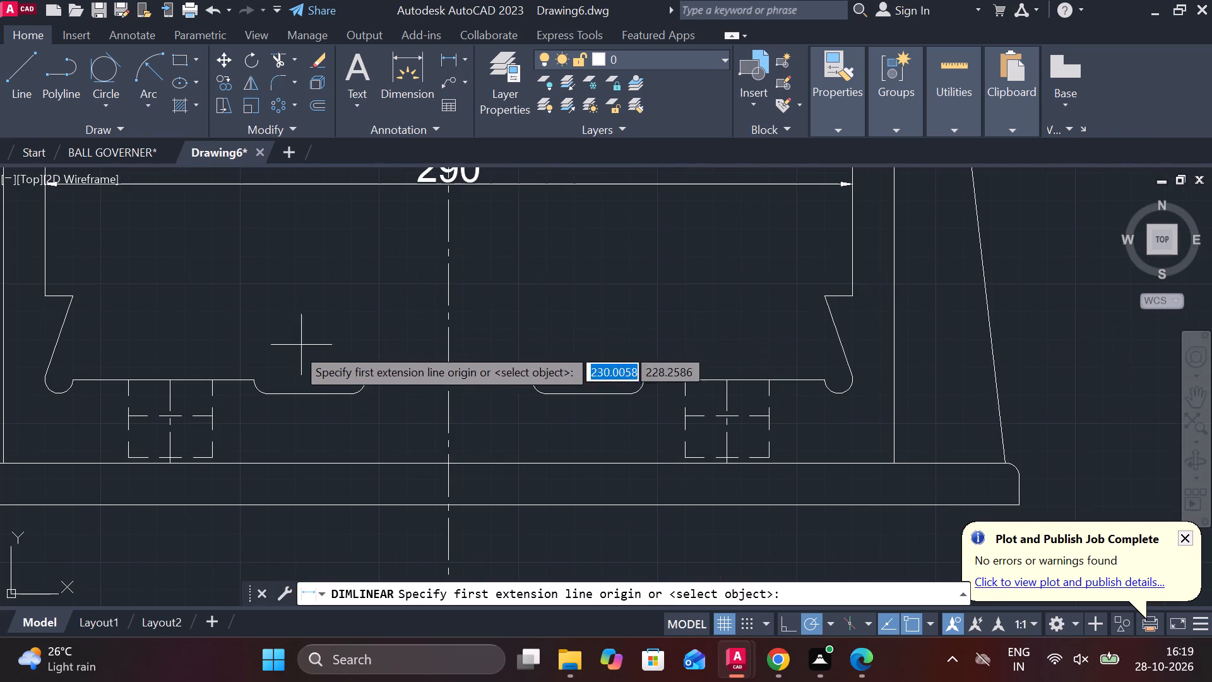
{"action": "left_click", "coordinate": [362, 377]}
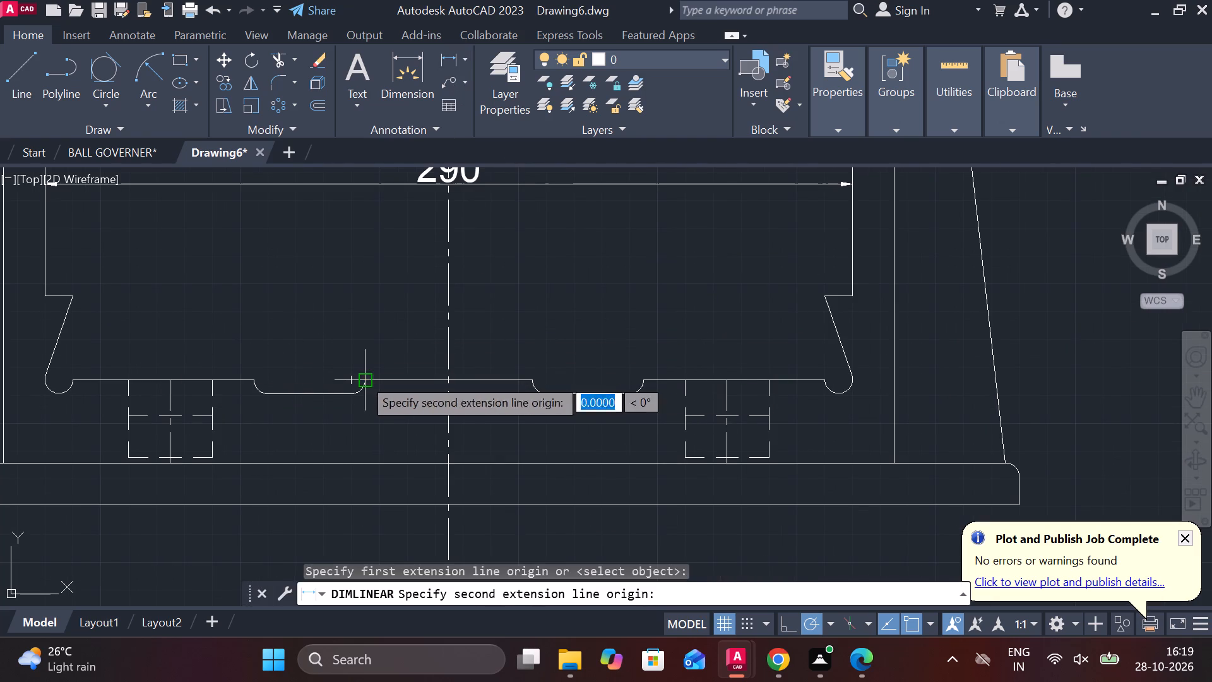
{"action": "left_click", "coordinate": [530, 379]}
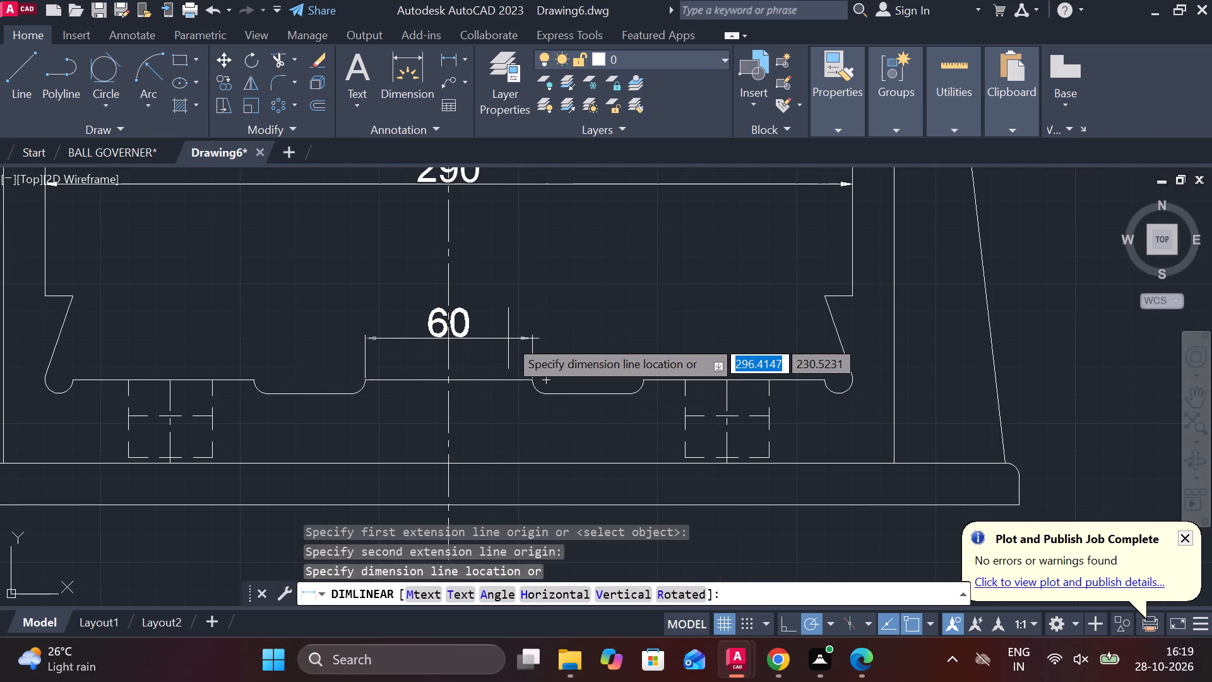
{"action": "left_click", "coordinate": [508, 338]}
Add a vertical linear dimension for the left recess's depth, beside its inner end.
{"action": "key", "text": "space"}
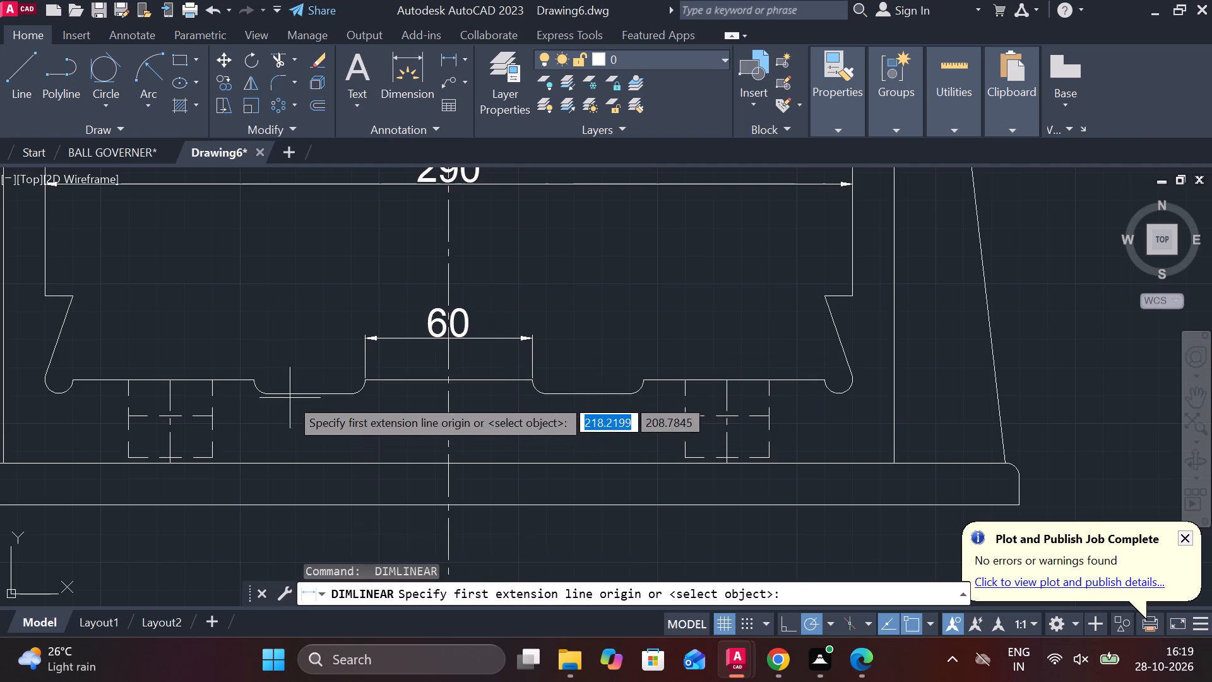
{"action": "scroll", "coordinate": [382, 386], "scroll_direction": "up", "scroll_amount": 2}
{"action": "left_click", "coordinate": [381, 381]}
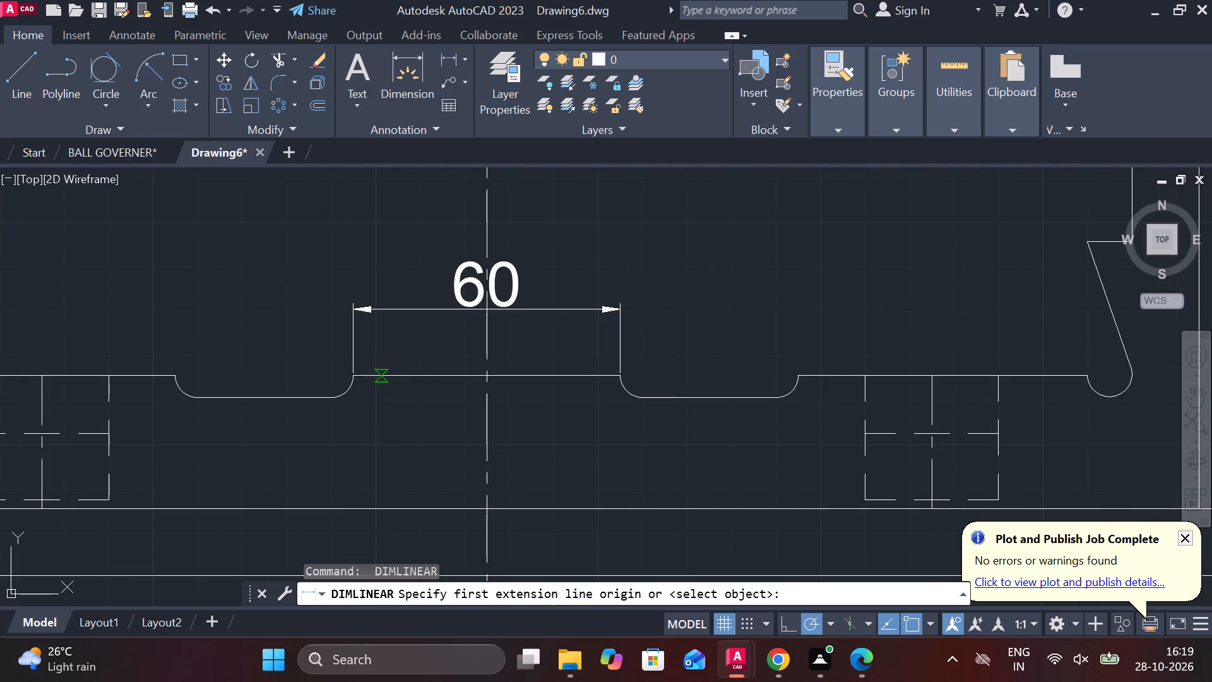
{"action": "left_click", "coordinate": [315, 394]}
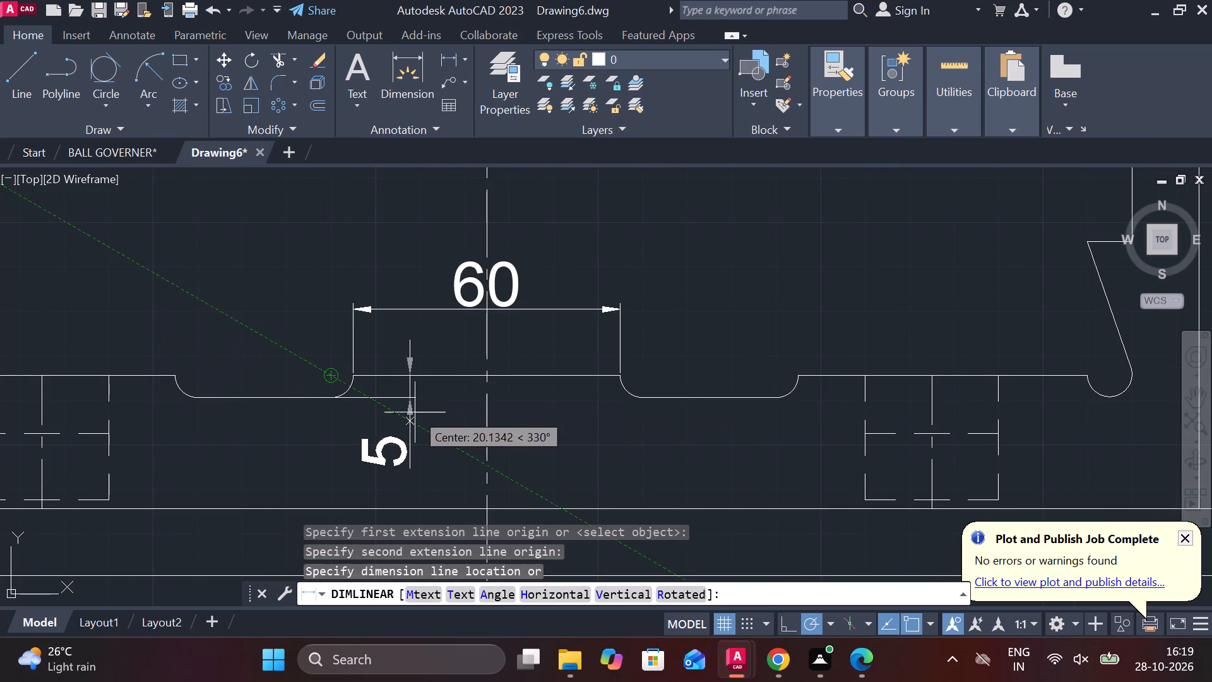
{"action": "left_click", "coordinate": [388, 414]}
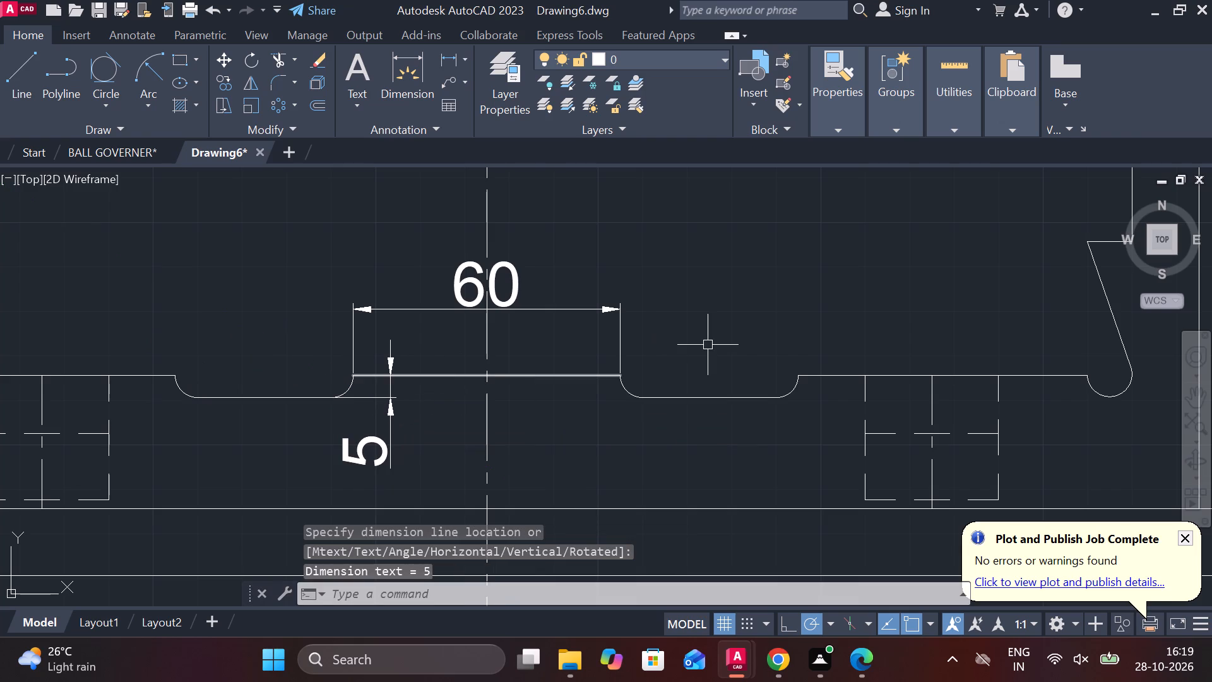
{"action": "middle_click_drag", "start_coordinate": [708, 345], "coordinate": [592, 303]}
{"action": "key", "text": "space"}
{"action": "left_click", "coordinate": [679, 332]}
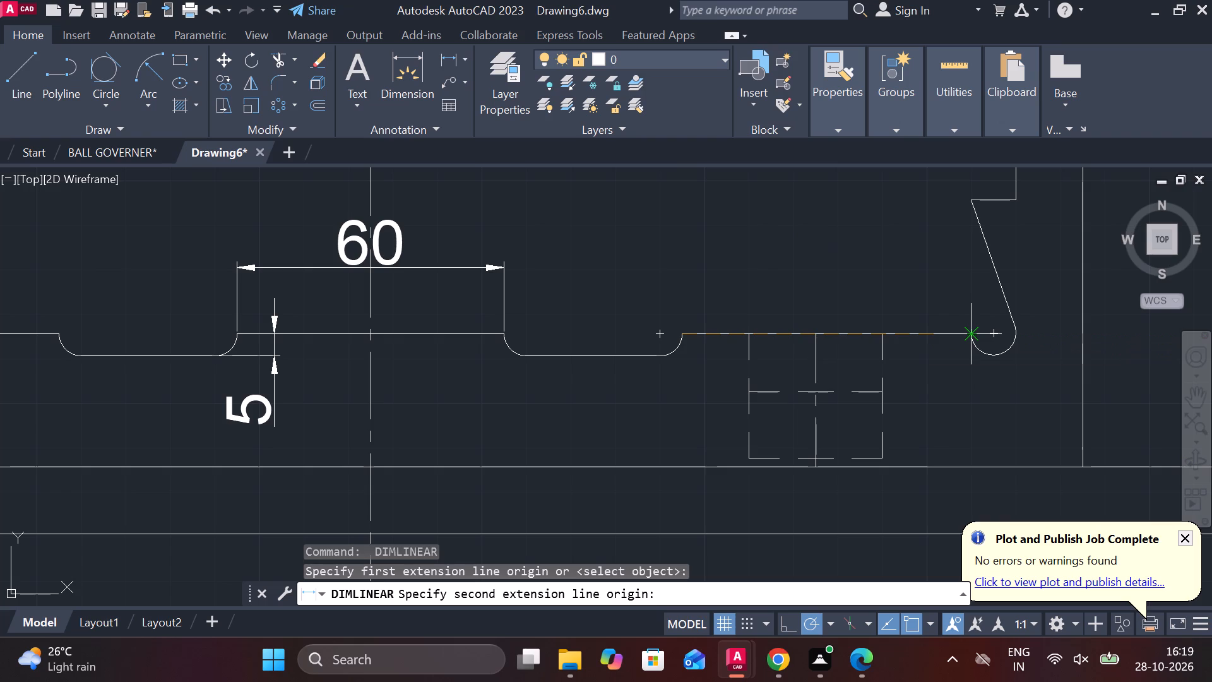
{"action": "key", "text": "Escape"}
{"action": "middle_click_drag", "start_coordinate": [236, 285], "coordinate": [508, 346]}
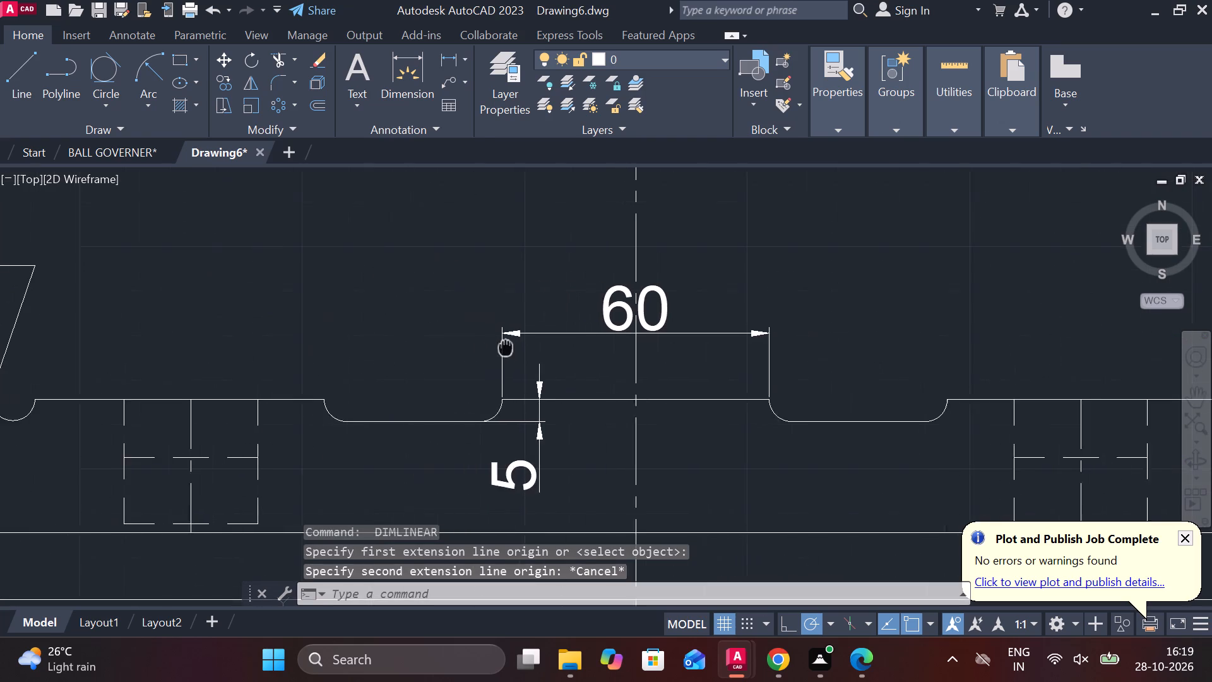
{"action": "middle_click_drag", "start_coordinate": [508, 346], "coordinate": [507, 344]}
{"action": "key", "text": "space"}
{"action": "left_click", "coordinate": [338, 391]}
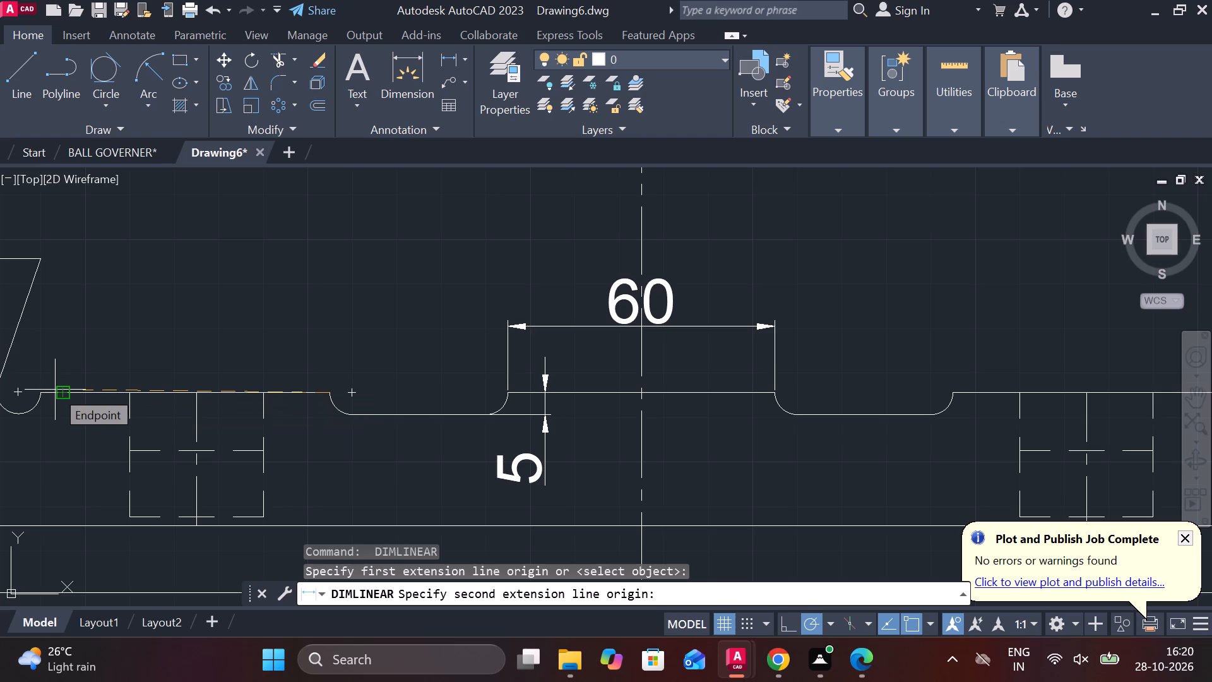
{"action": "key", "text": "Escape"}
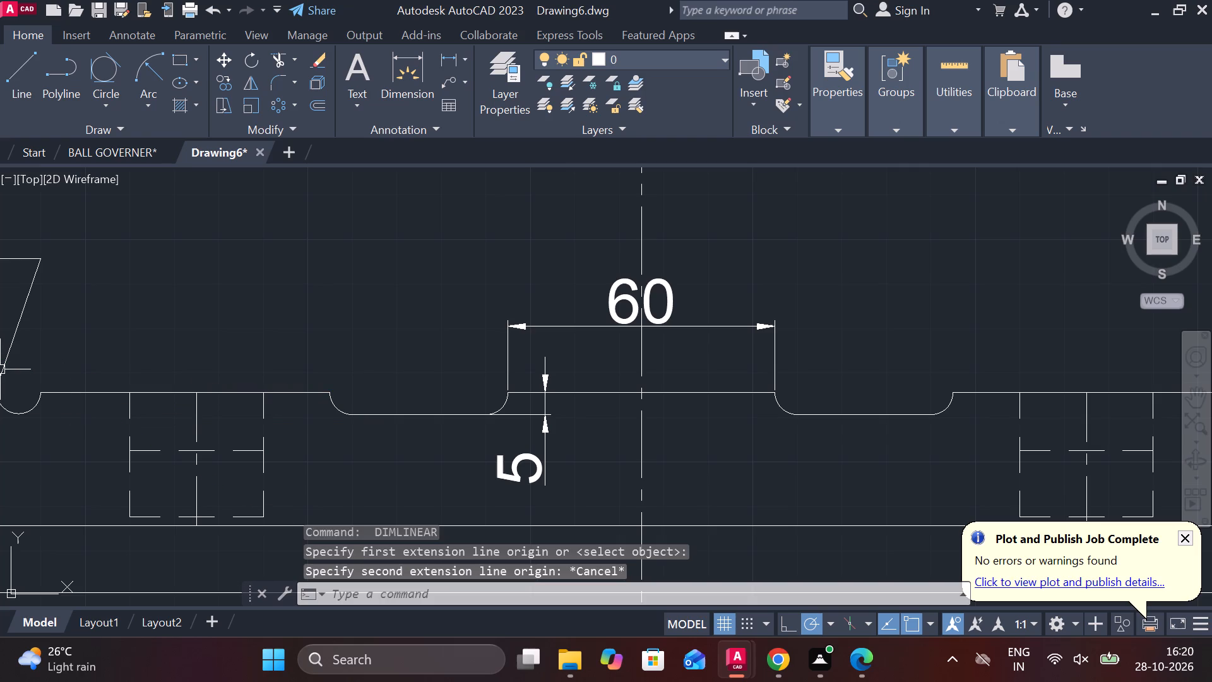
Undo the recess dimensions, right undercut copy and left undercut construction, back to the floor line ending short of the left undercut's inner vertical line.
{"action": "key", "text": "ctrl+z"}
{"action": "key", "text": "ctrl+z"}
{"action": "key", "text": "ctrl+z"}
{"action": "key", "text": "ctrl+z"}
{"action": "key", "text": "ctrl+z"}
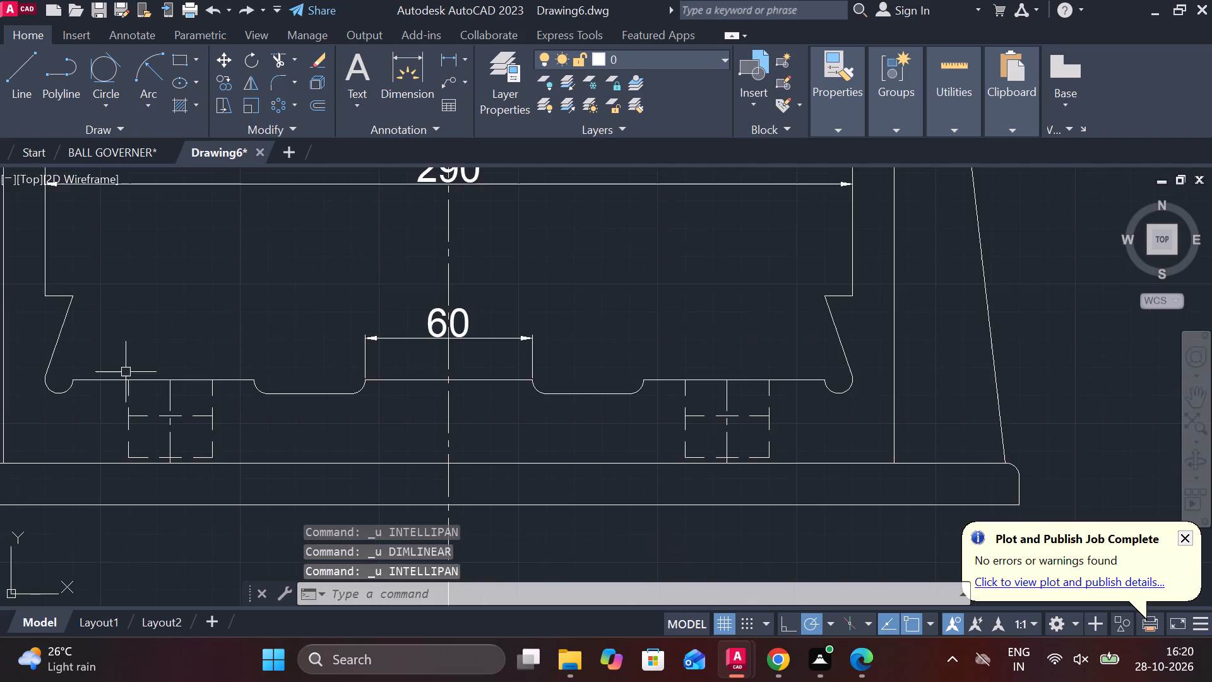
{"action": "key", "text": "ctrl+z"}
{"action": "key", "text": "ctrl+z"}
{"action": "key", "text": "ctrl+z"}
{"action": "key", "text": "ctrl+z"}
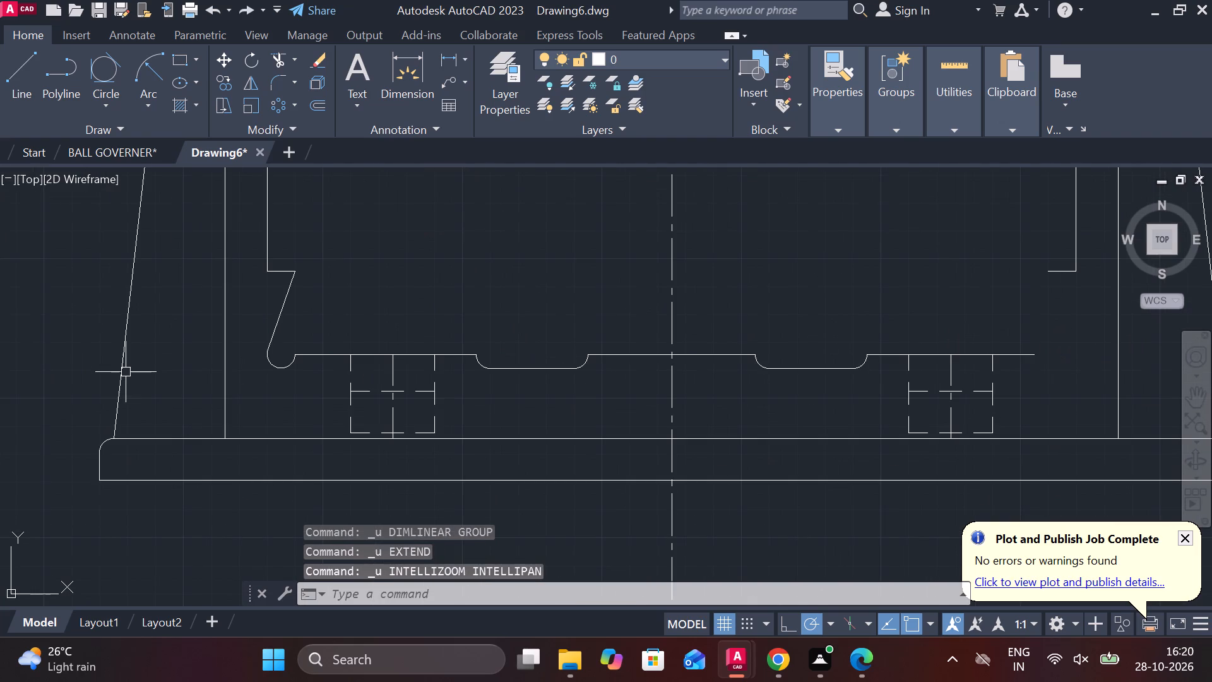
{"action": "key", "text": "ctrl+z"}
{"action": "key", "text": "ctrl+z"}
{"action": "key", "text": "ctrl+z"}
{"action": "key", "text": "ctrl+z"}
{"action": "key", "text": "ctrl+z"}
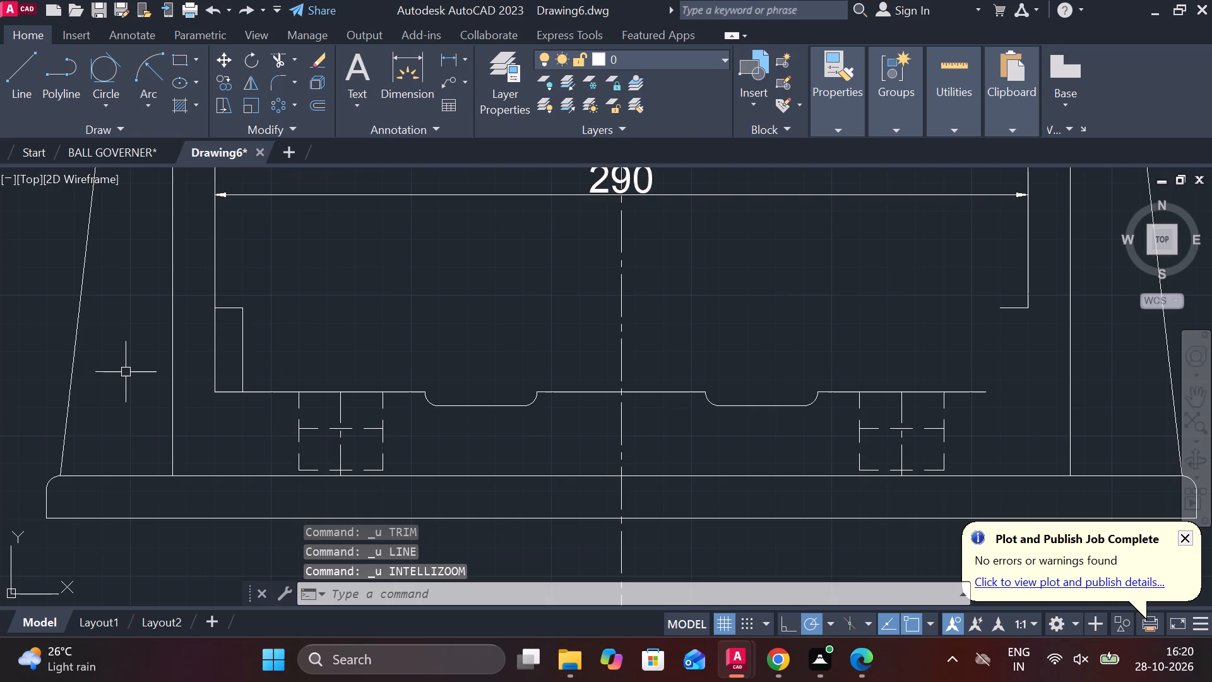
{"action": "key", "text": "ctrl+z"}
{"action": "key", "text": "ctrl+z"}
{"action": "key", "text": "ctrl+z"}
{"action": "key", "text": "ctrl+z"}
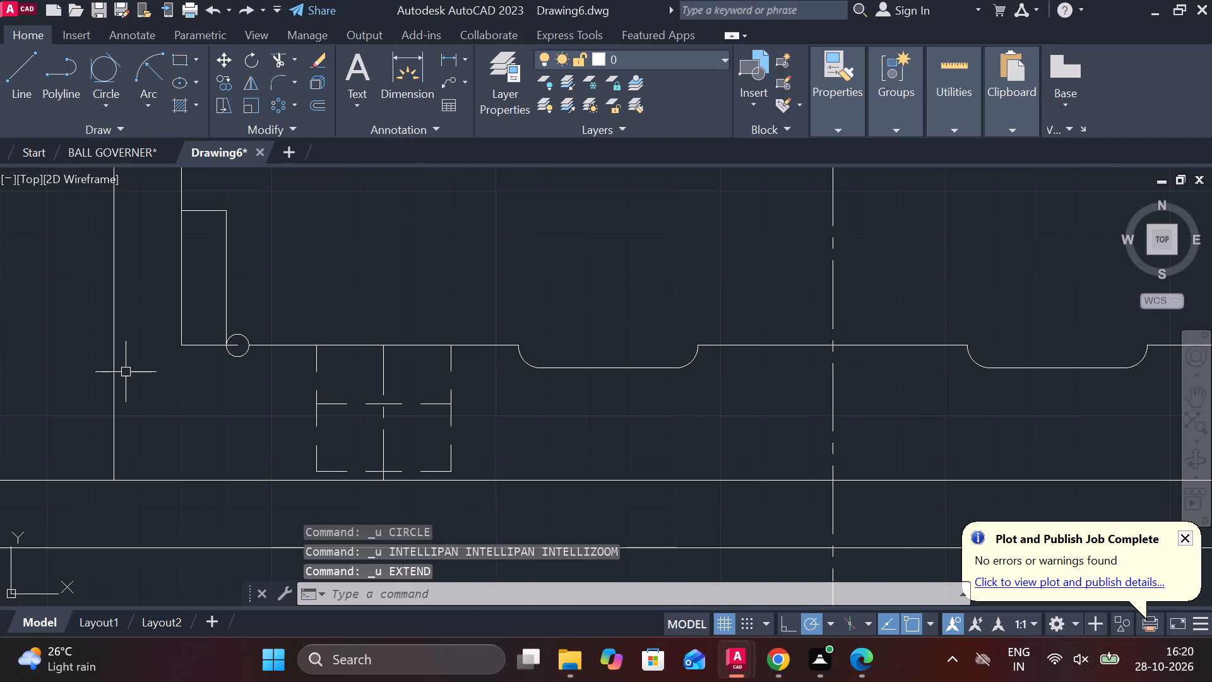
{"action": "key", "text": "ctrl+z"}
{"action": "key", "text": "ctrl+z"}
{"action": "key", "text": "ctrl+z"}
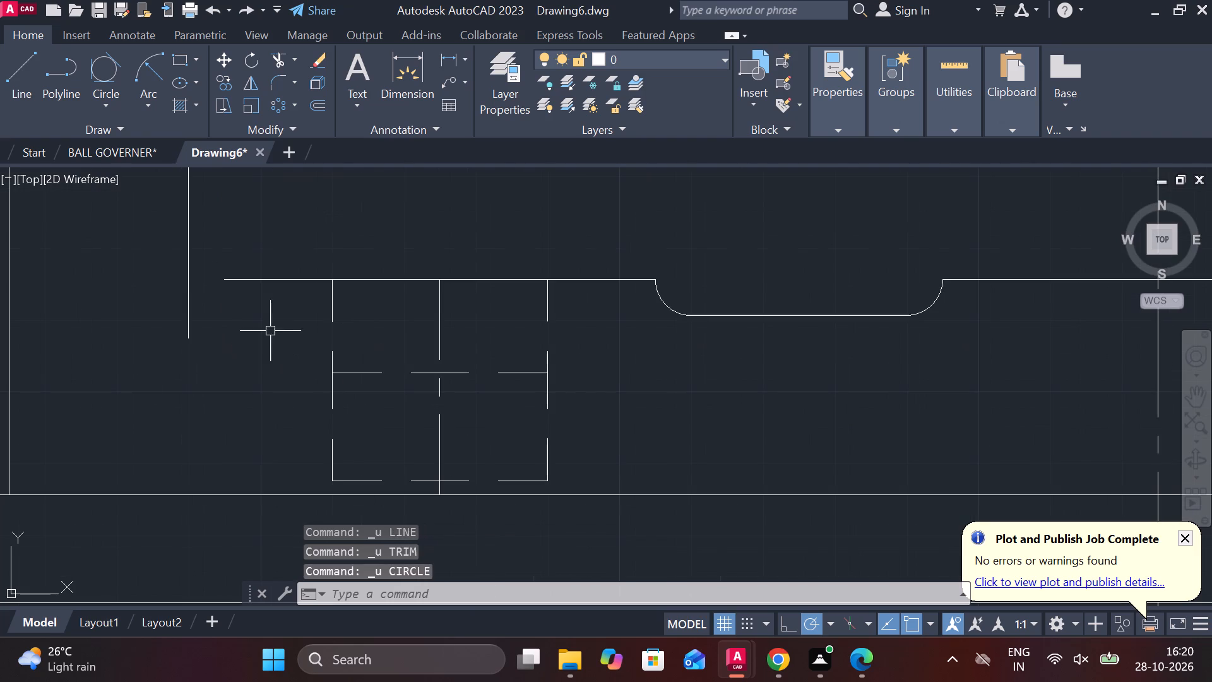
Add a horizontal linear dimension above the floor section from its left end to the left recess.
{"action": "scroll", "coordinate": [198, 336], "scroll_direction": "down", "scroll_amount": 3}
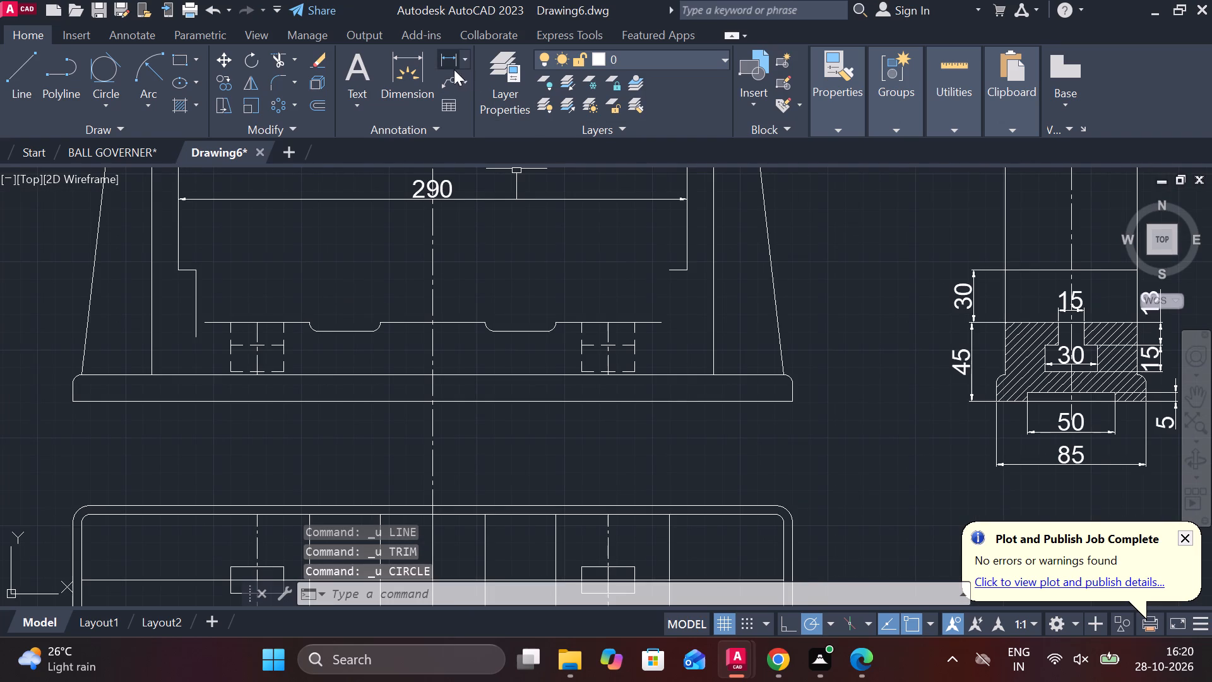
{"action": "left_click", "coordinate": [452, 68]}
{"action": "scroll", "coordinate": [177, 352], "scroll_direction": "up", "scroll_amount": 2}
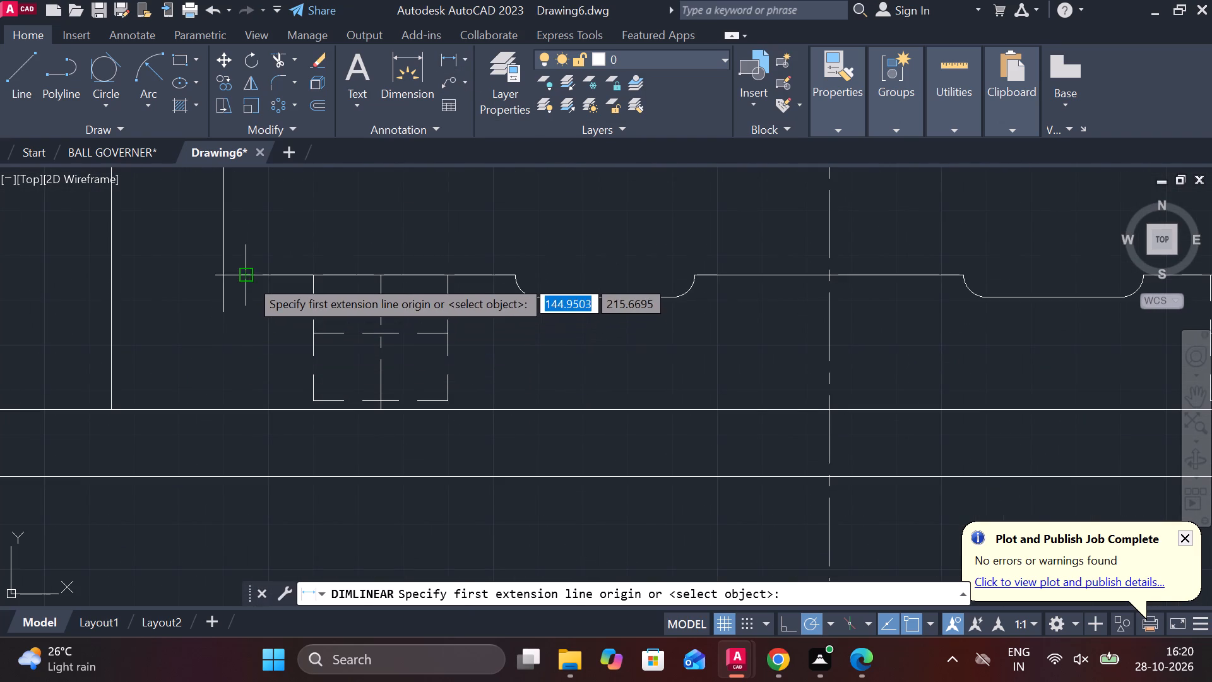
{"action": "left_click", "coordinate": [249, 278]}
{"action": "left_click", "coordinate": [516, 275]}
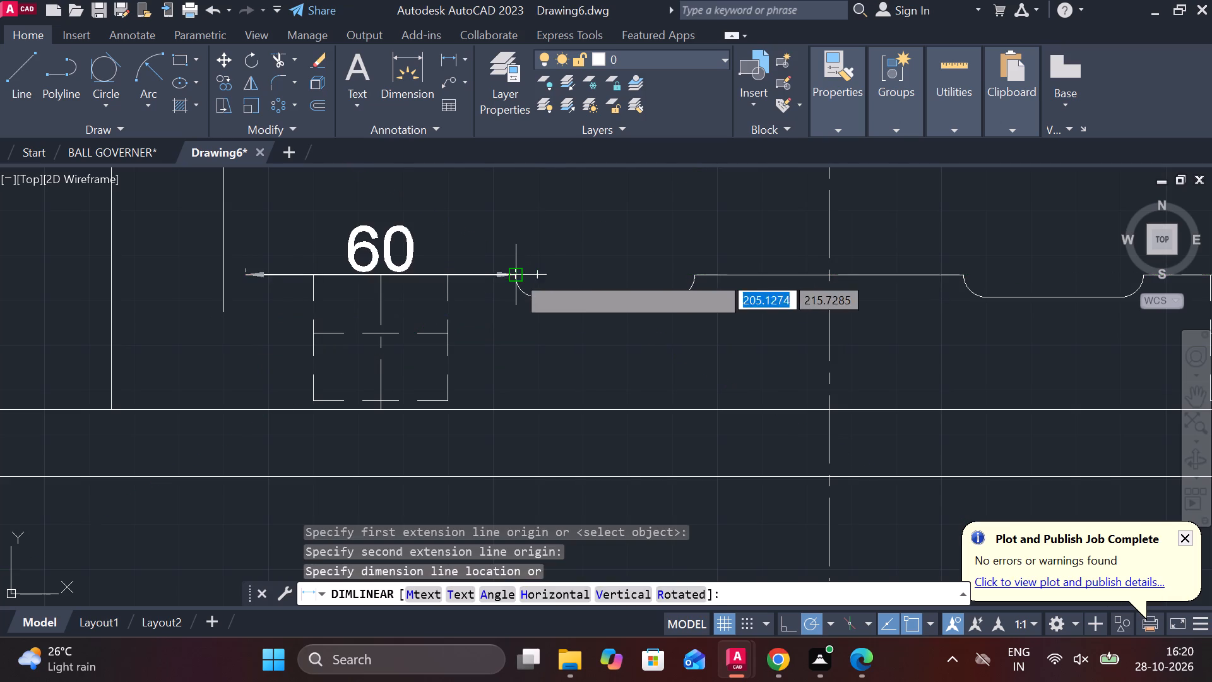
{"action": "left_click", "coordinate": [544, 234]}
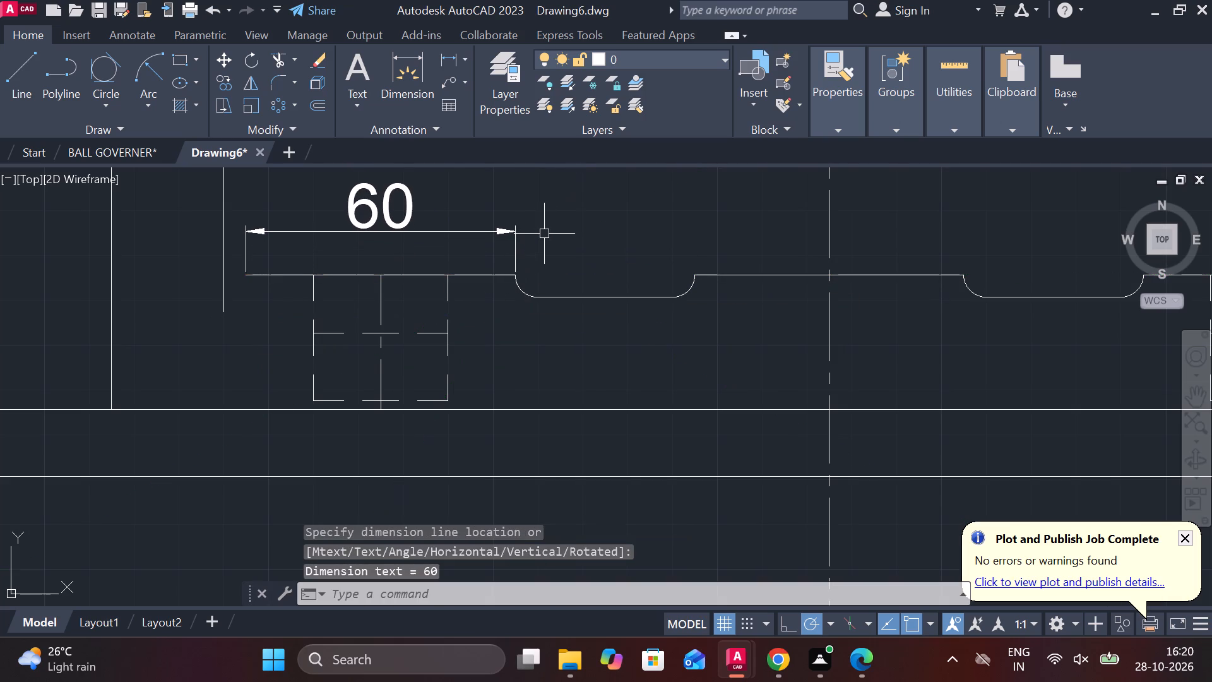
Draw a two-point circle about 5 in diameter from the floor line's left end to the undercut's vertical line.
{"action": "middle_click_drag", "start_coordinate": [223, 280], "coordinate": [299, 354]}
{"action": "scroll", "coordinate": [232, 295], "scroll_direction": "up", "scroll_amount": 2}
{"action": "key", "text": "Escape"}
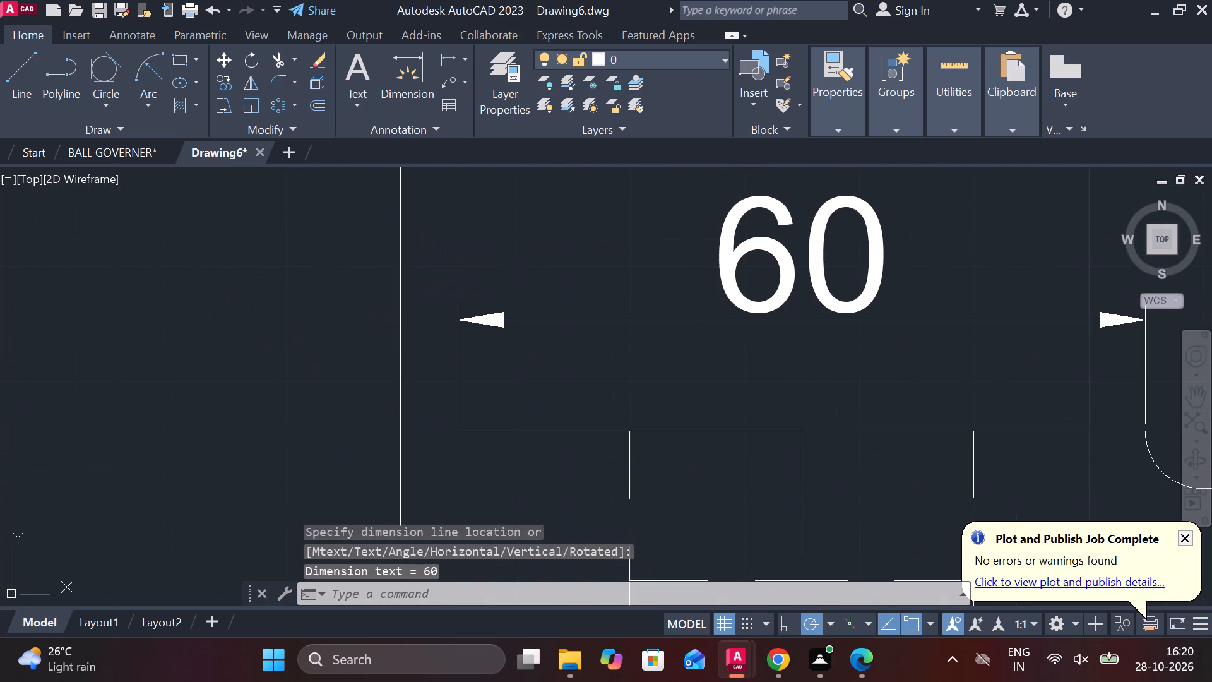
{"action": "middle_click_drag", "start_coordinate": [408, 374], "coordinate": [381, 303]}
{"action": "type", "text": "C"}
{"action": "key", "text": "space"}
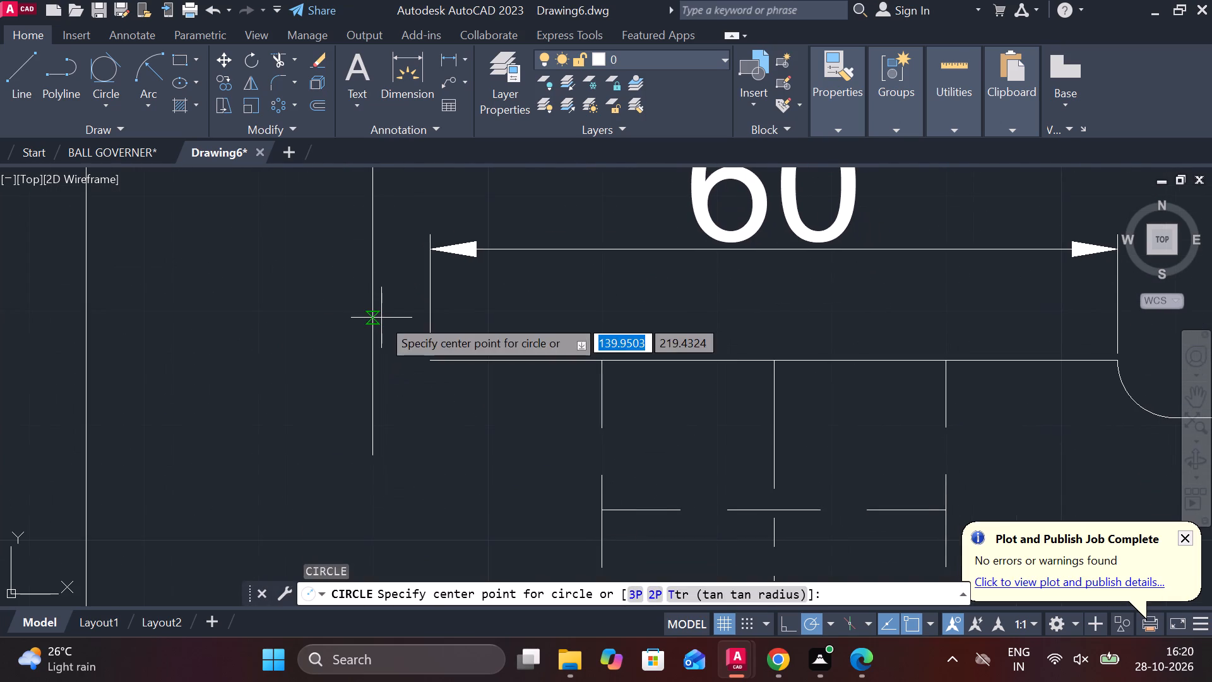
{"action": "left_click", "coordinate": [653, 594]}
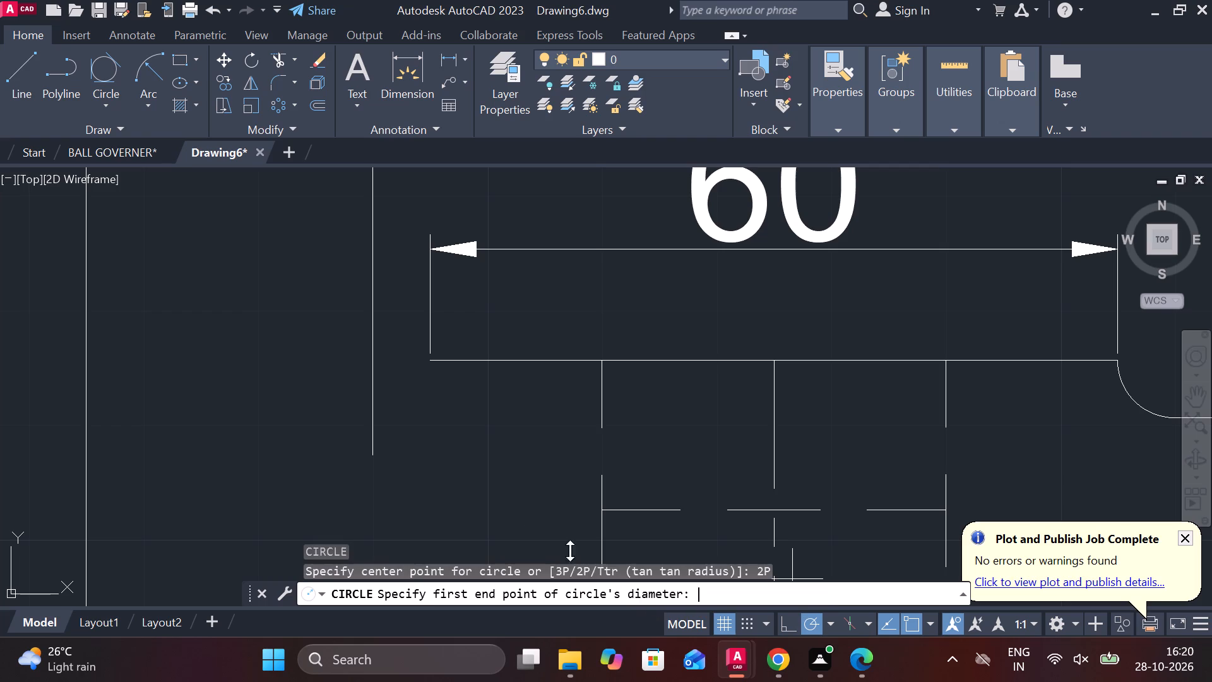
{"action": "left_click", "coordinate": [424, 362]}
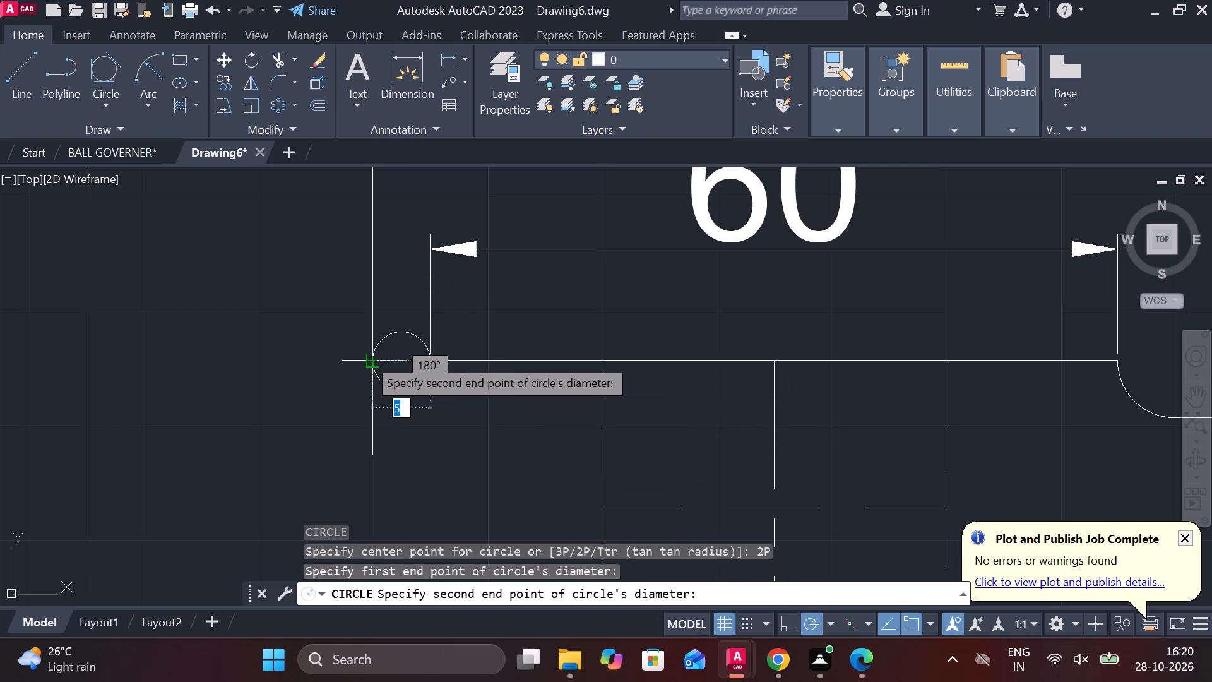
{"action": "left_click", "coordinate": [367, 357]}
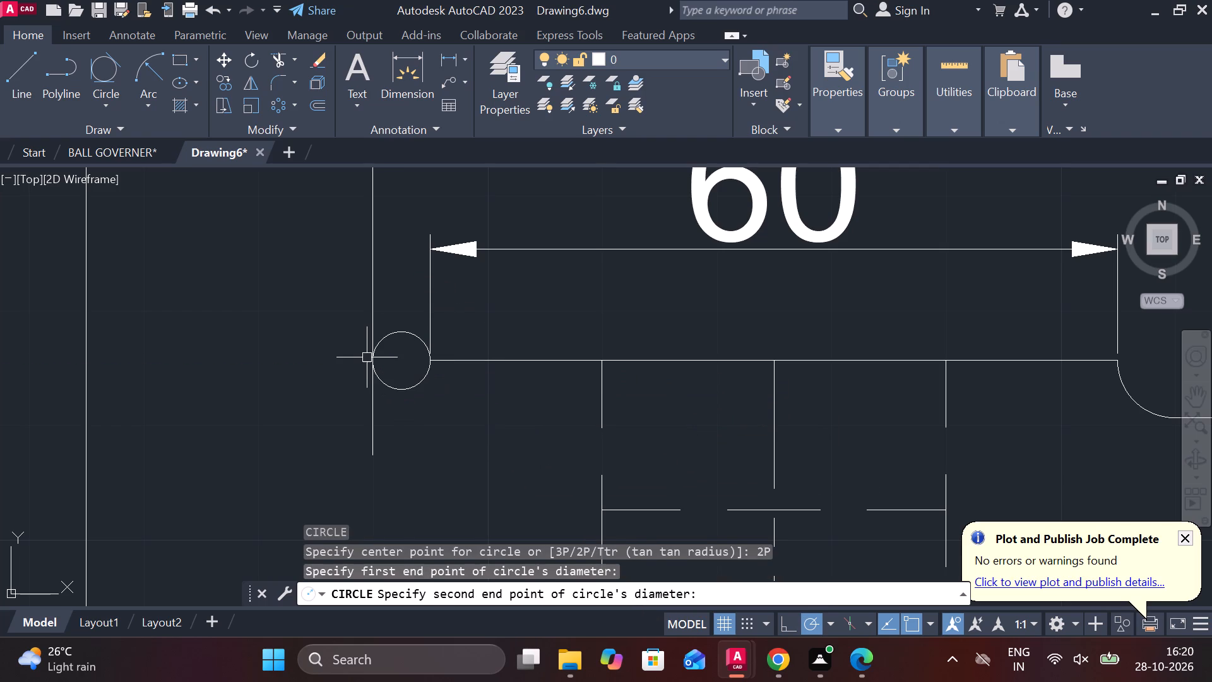
Check the radius of the small circle at the floor line's left end.
{"action": "left_click", "coordinate": [466, 57]}
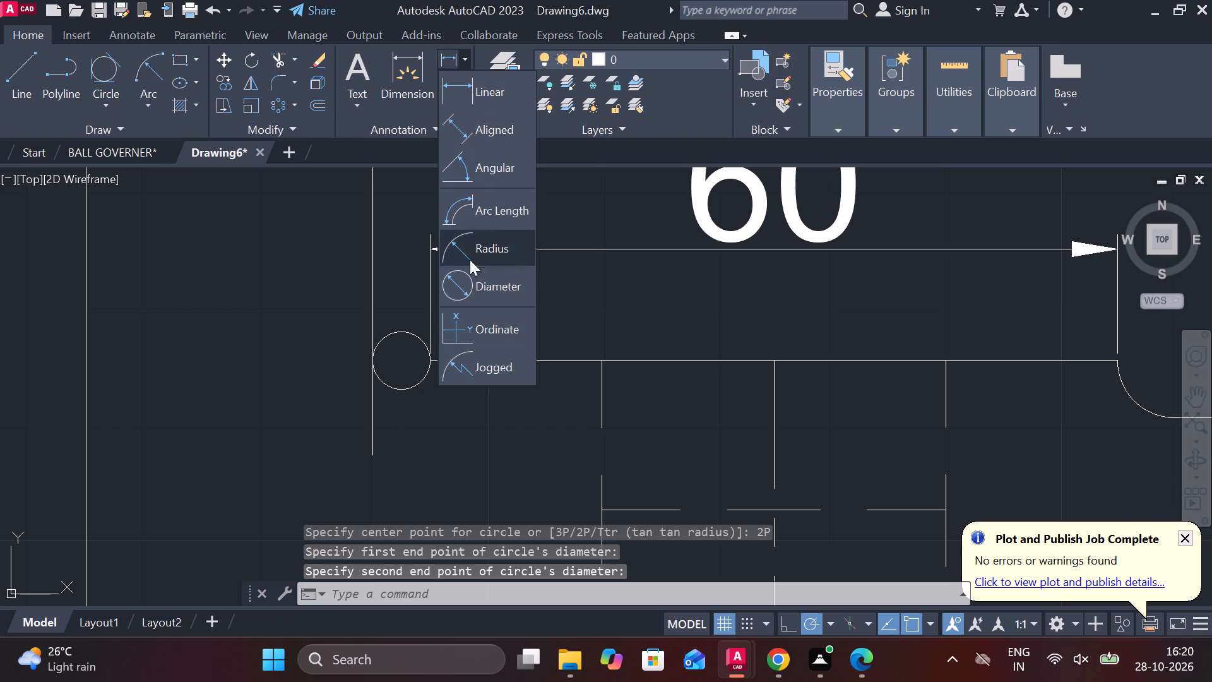
{"action": "left_click", "coordinate": [469, 254]}
{"action": "left_click", "coordinate": [422, 378]}
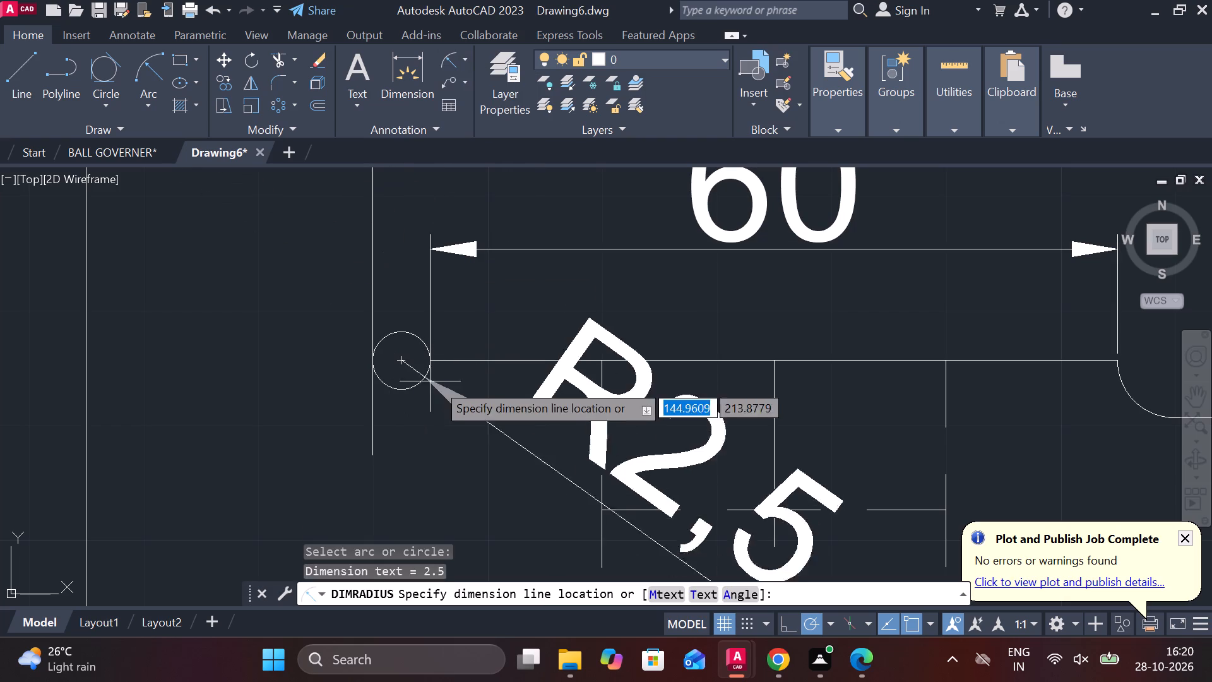
{"action": "key", "text": "Escape"}
Erase the small circle at the floor line's left end.
{"action": "left_click", "coordinate": [420, 340]}
{"action": "type", "text": "E"}
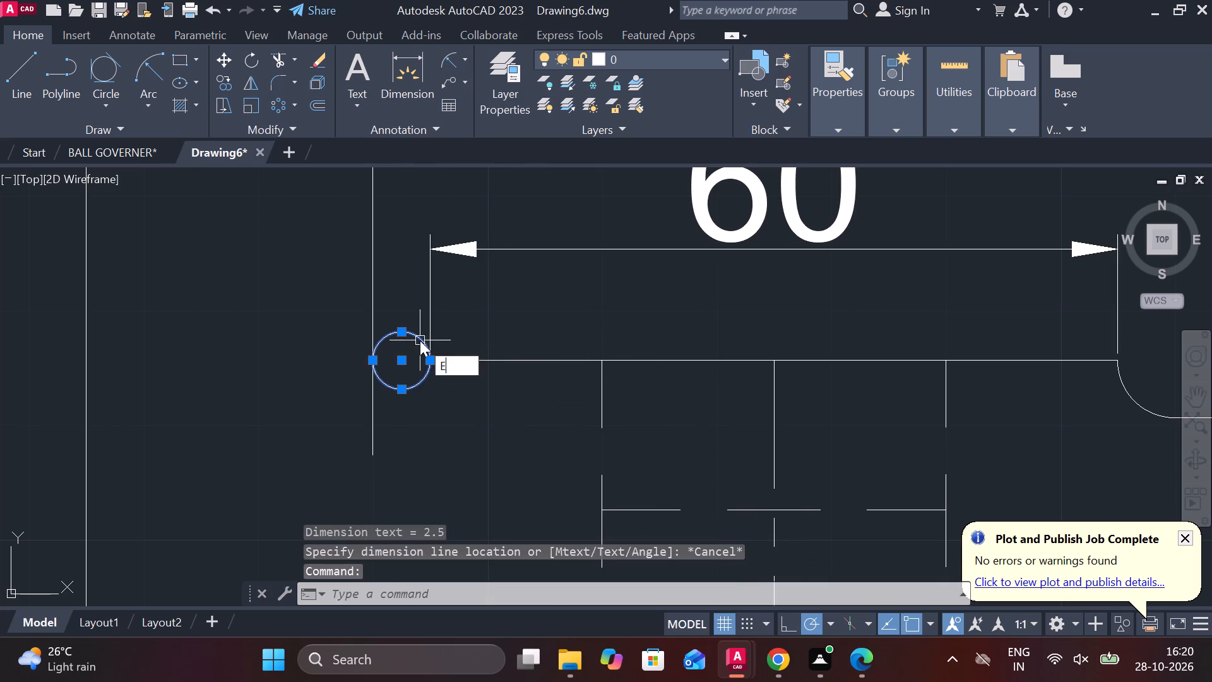
{"action": "key", "text": "space"}
Draw a two-point circle of diameter 10 extending horizontally outward from the floor line's left end.
{"action": "type", "text": "C"}
{"action": "key", "text": "space"}
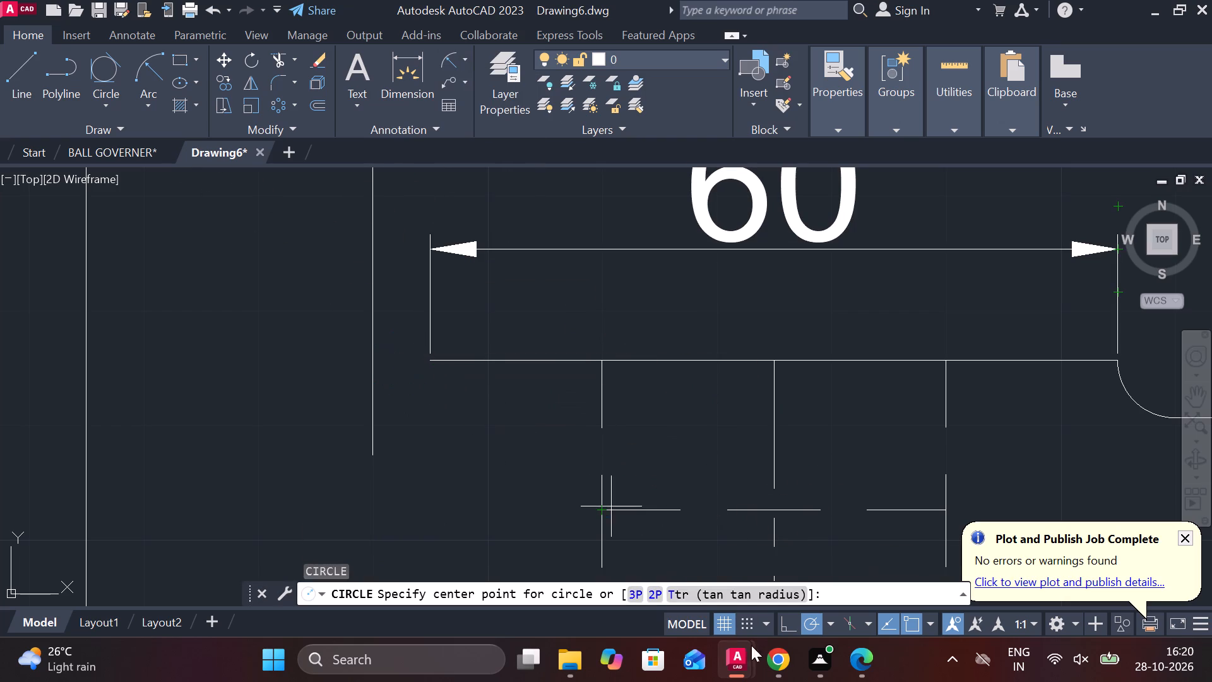
{"action": "left_click", "coordinate": [662, 589]}
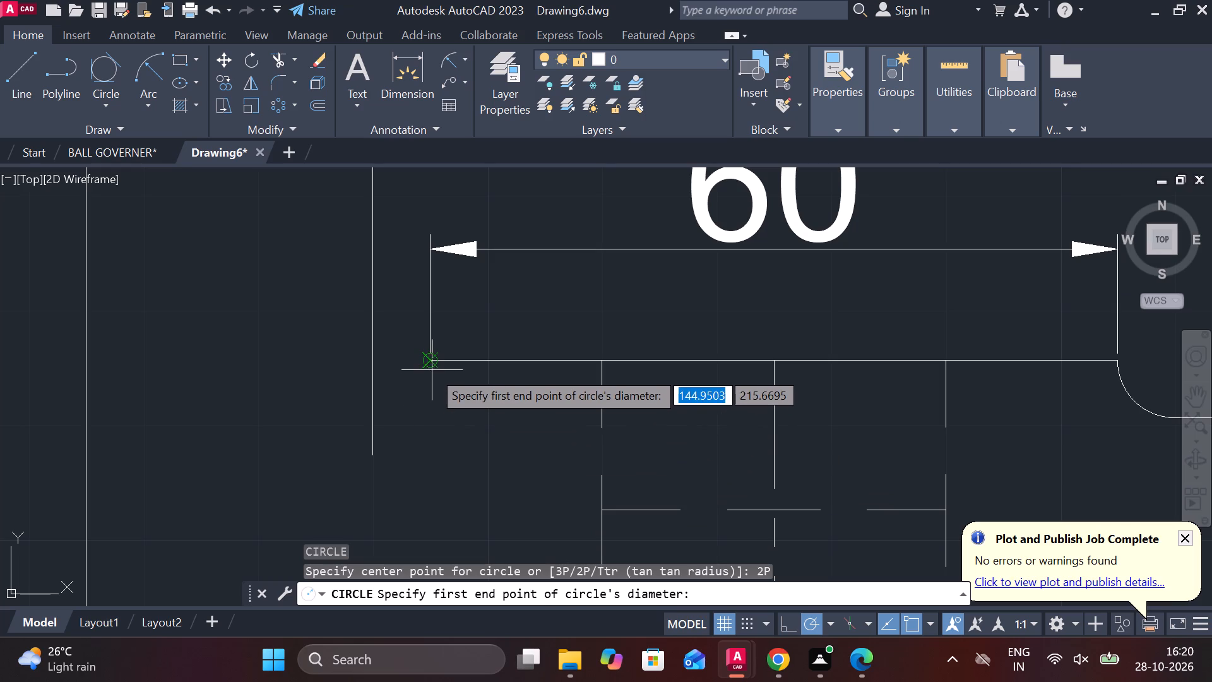
{"action": "left_click", "coordinate": [429, 360]}
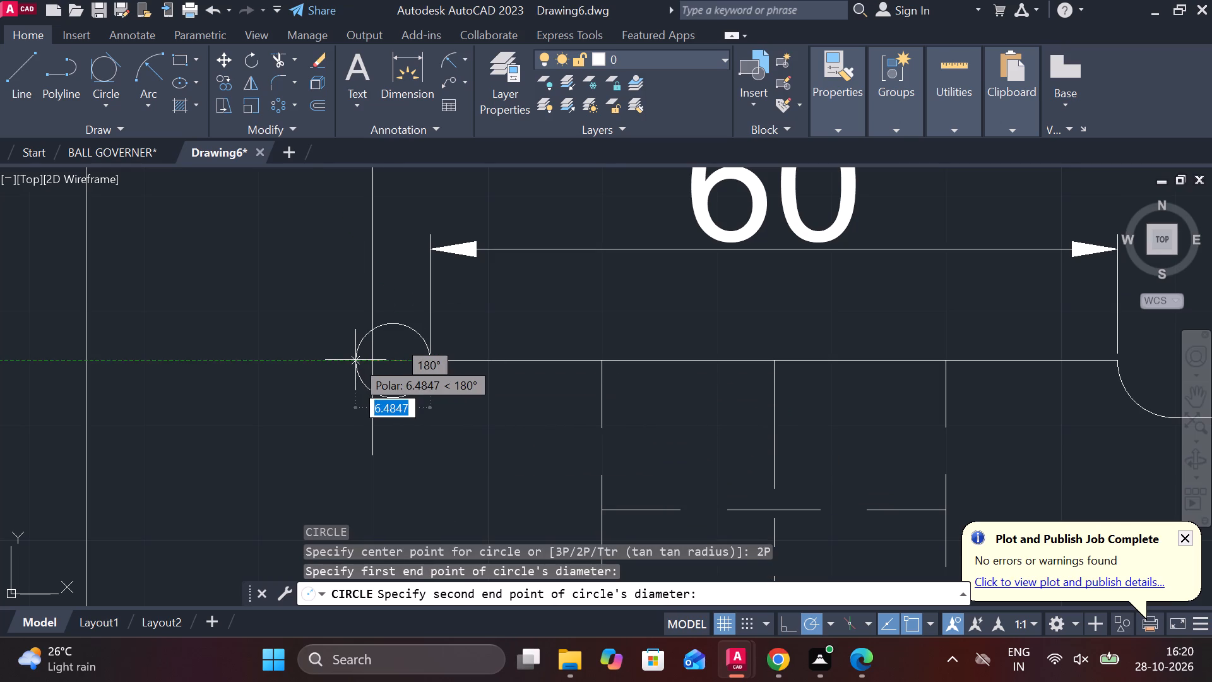
{"action": "type", "text": "10"}
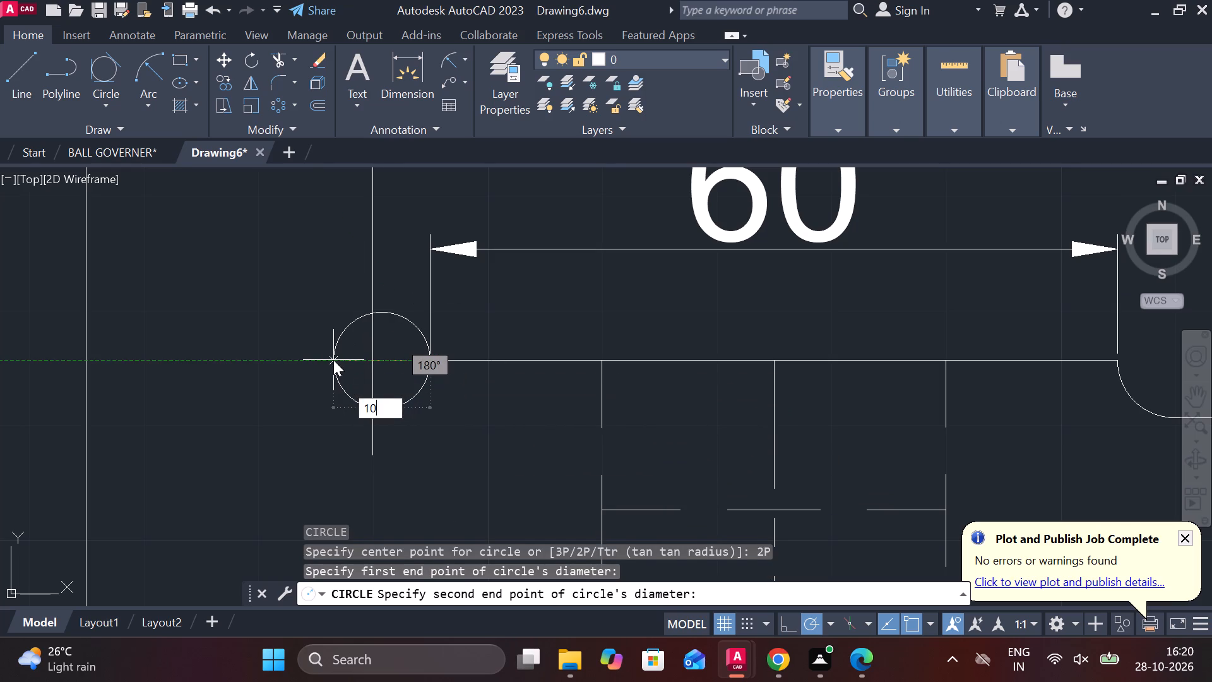
{"action": "key", "text": "Return"}
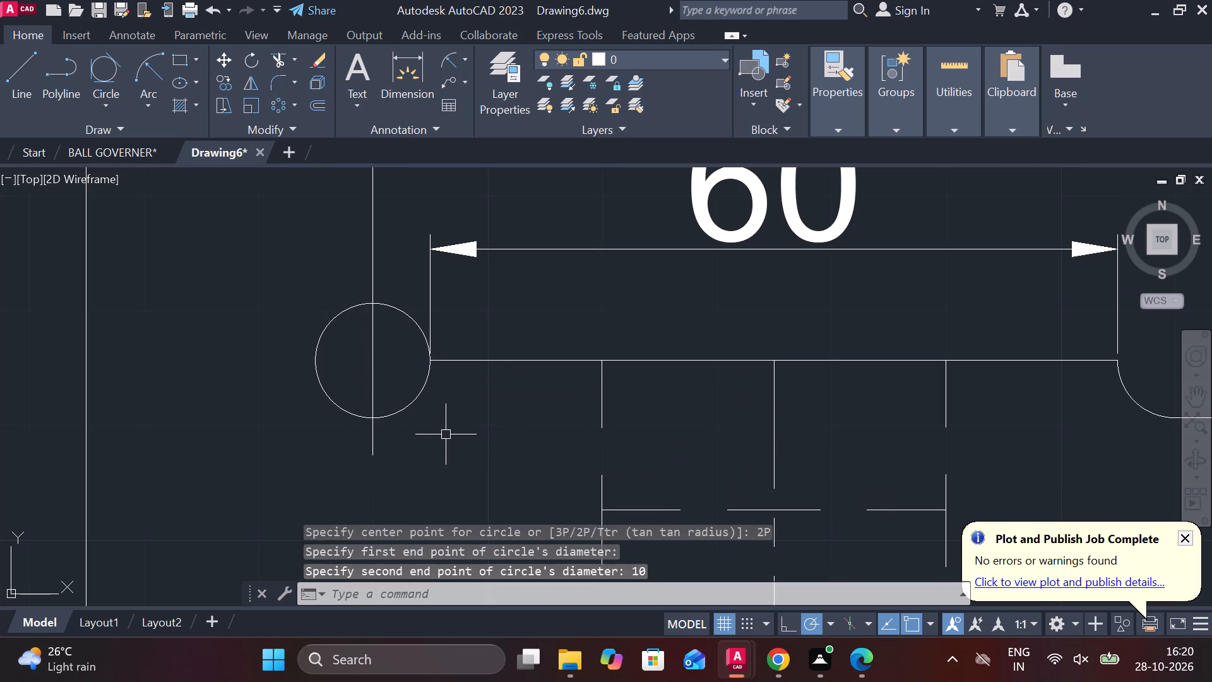
Draw a slanted line tangent to the circle's outer side, ending at the inner corner of the left ledge above.
{"action": "scroll", "coordinate": [412, 390], "scroll_direction": "down", "scroll_amount": 2}
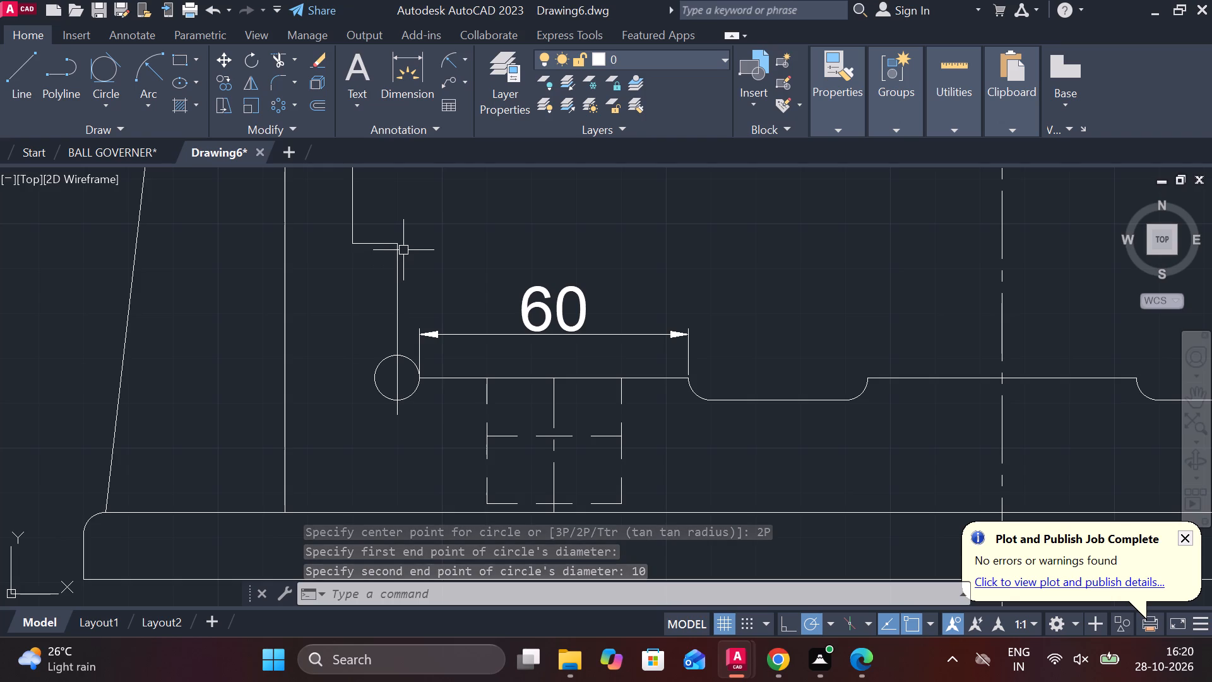
{"action": "scroll", "coordinate": [403, 249], "scroll_direction": "up", "scroll_amount": 1}
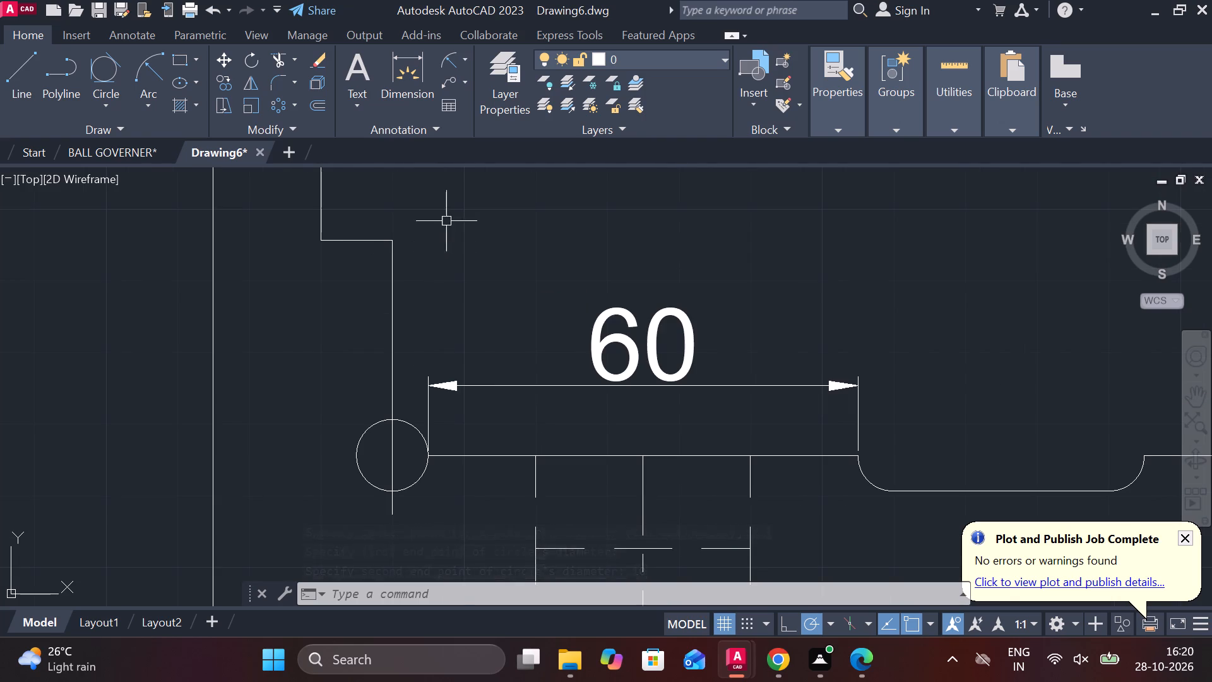
{"action": "key", "text": "l"}
{"action": "key", "text": "Return"}
{"action": "type", "text": "TAN"}
{"action": "key", "text": "space"}
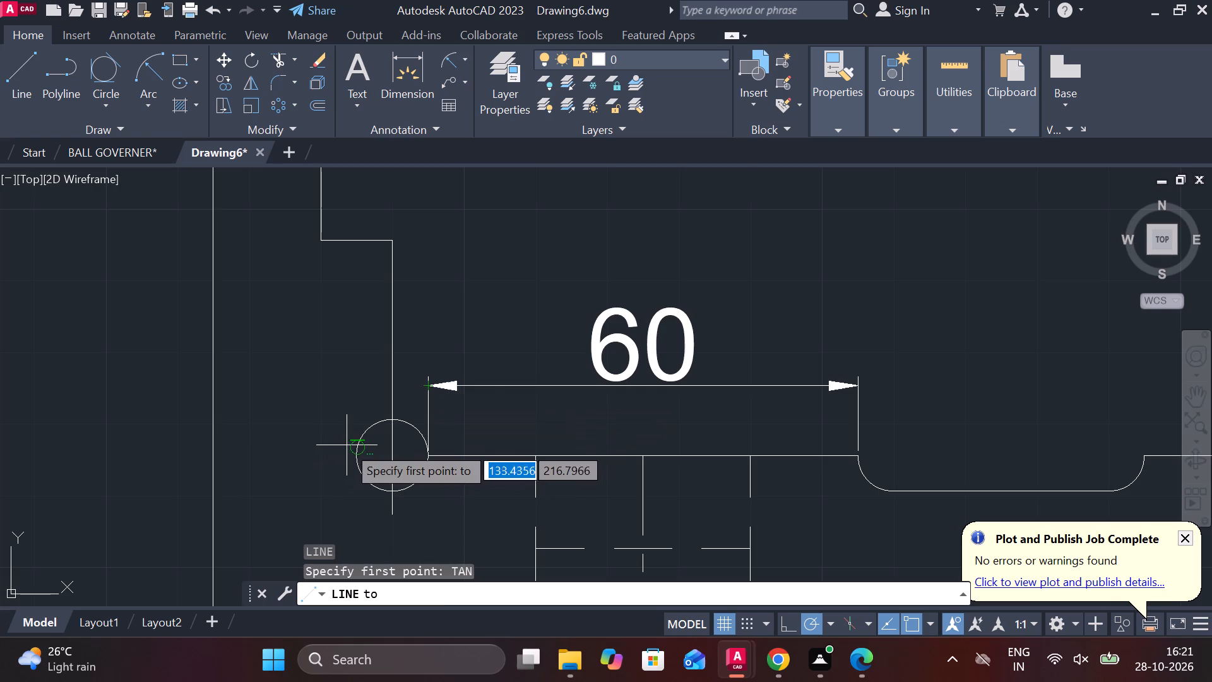
{"action": "left_click", "coordinate": [347, 445]}
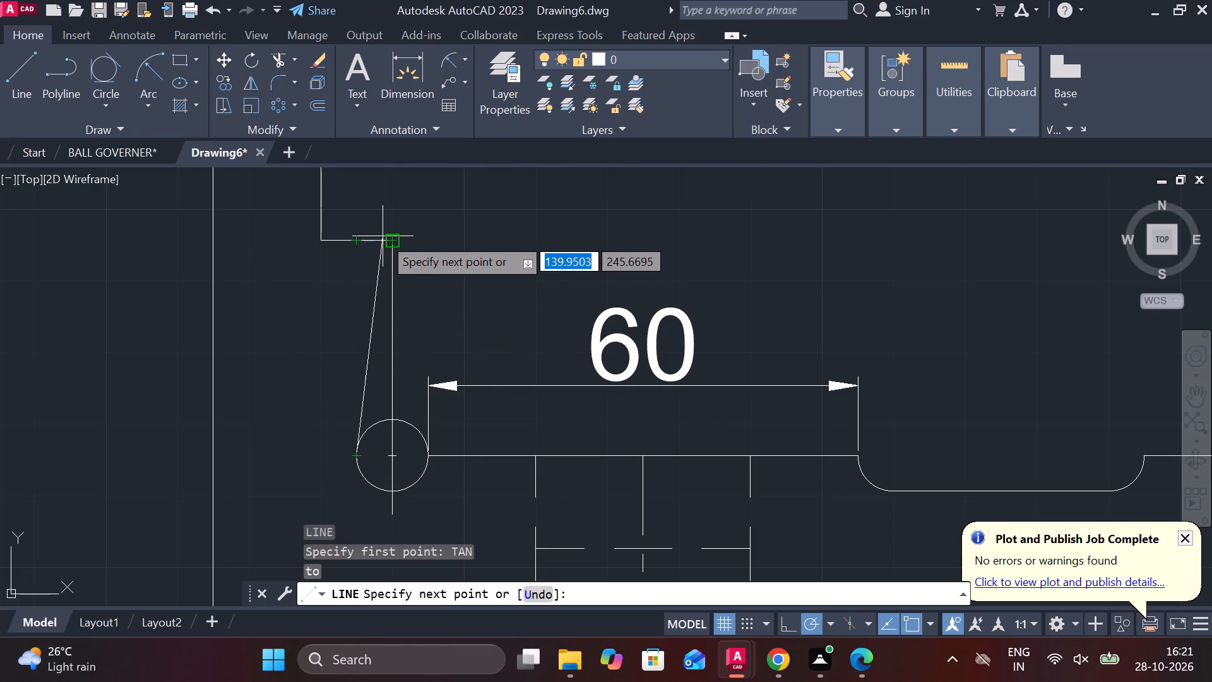
{"action": "left_click", "coordinate": [389, 236]}
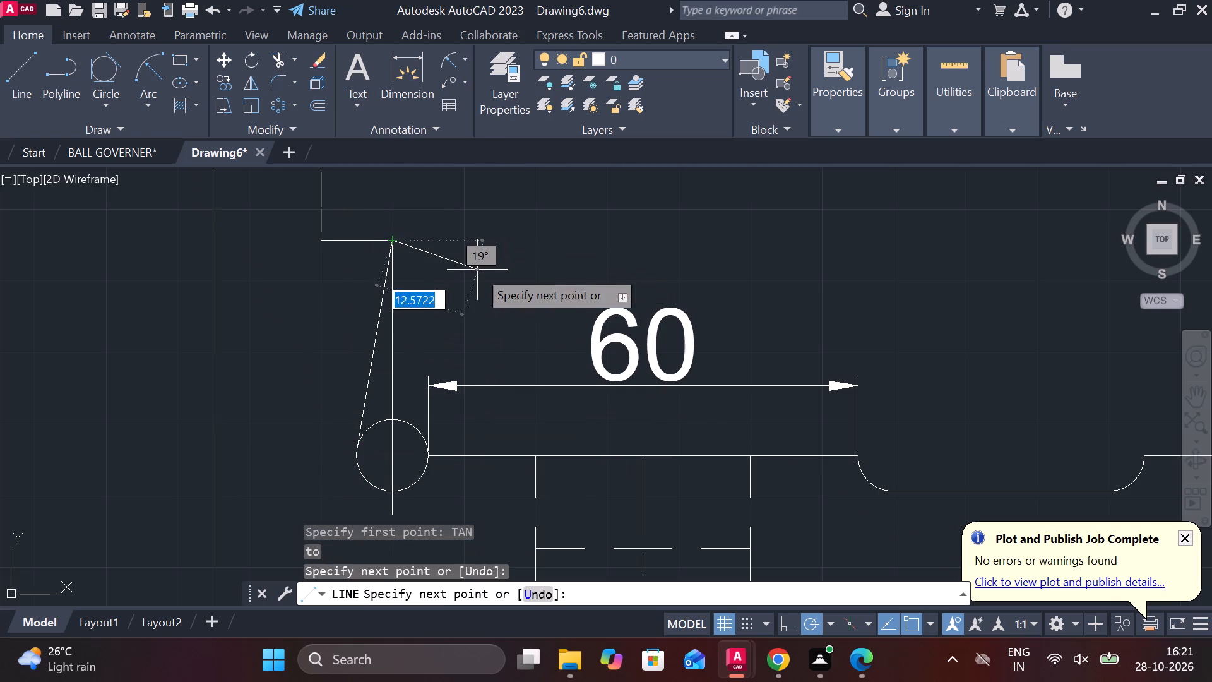
{"action": "key", "text": "Escape"}
Trim away the circle's upper half and the vertical construction line, leaving the slanted line and lower arc as the left undercut.
{"action": "middle_click_drag", "start_coordinate": [458, 304], "coordinate": [387, 247]}
{"action": "type", "text": "TR"}
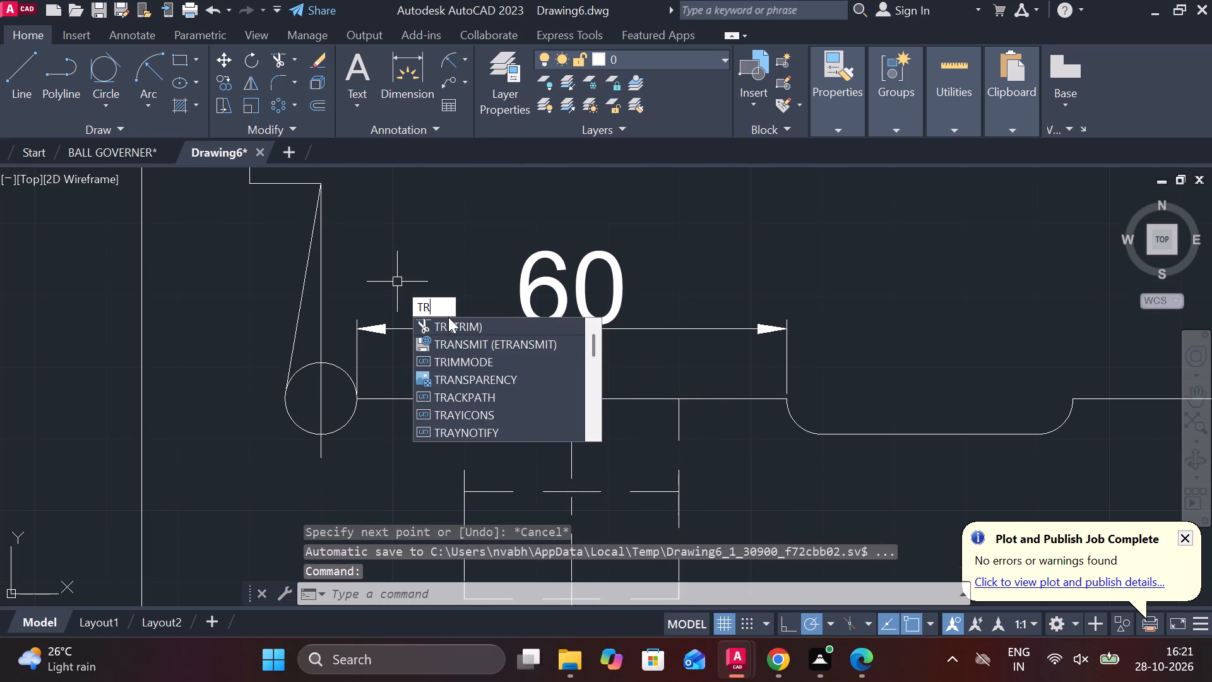
{"action": "left_click", "coordinate": [448, 317]}
{"action": "left_click", "coordinate": [432, 329]}
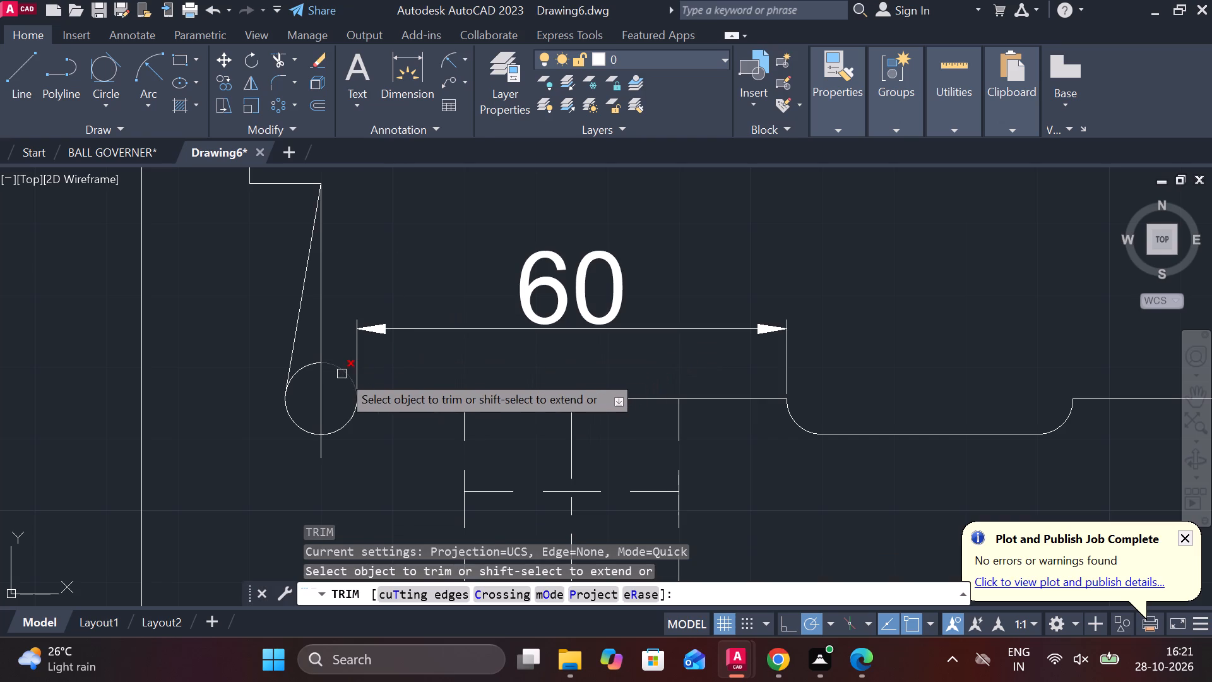
{"action": "left_click", "coordinate": [342, 374]}
{"action": "left_click", "coordinate": [298, 378]}
{"action": "left_click", "coordinate": [324, 364]}
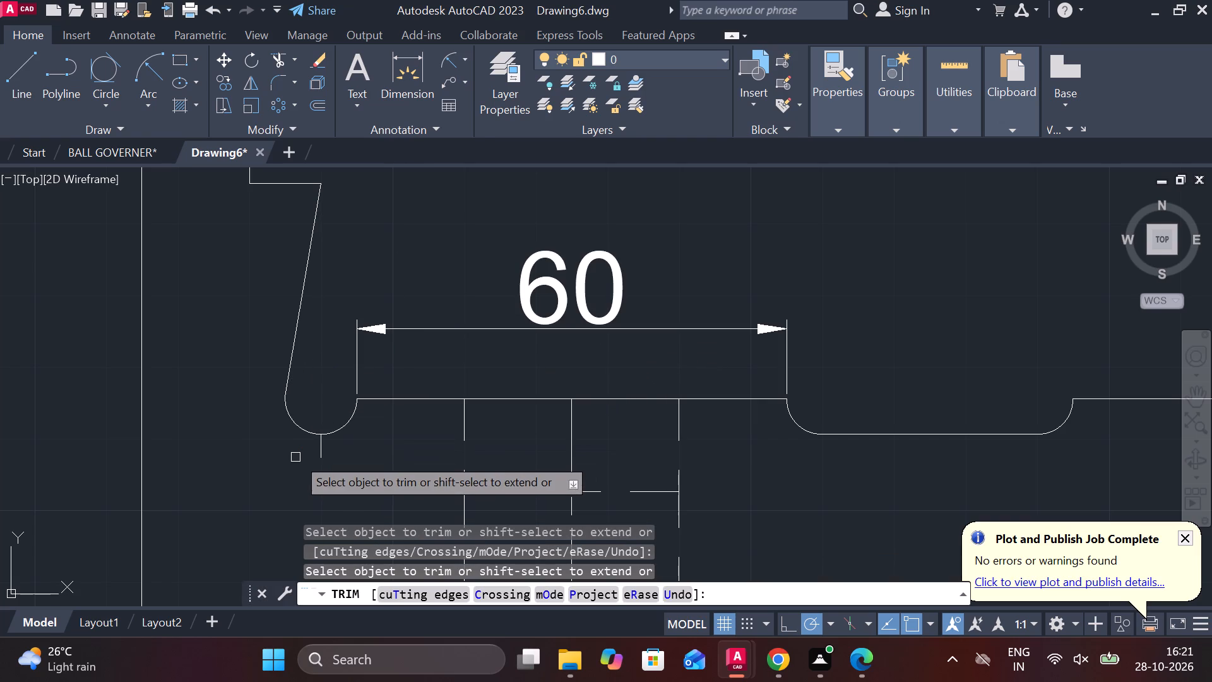
{"action": "left_click", "coordinate": [322, 456]}
{"action": "key", "text": "Escape"}
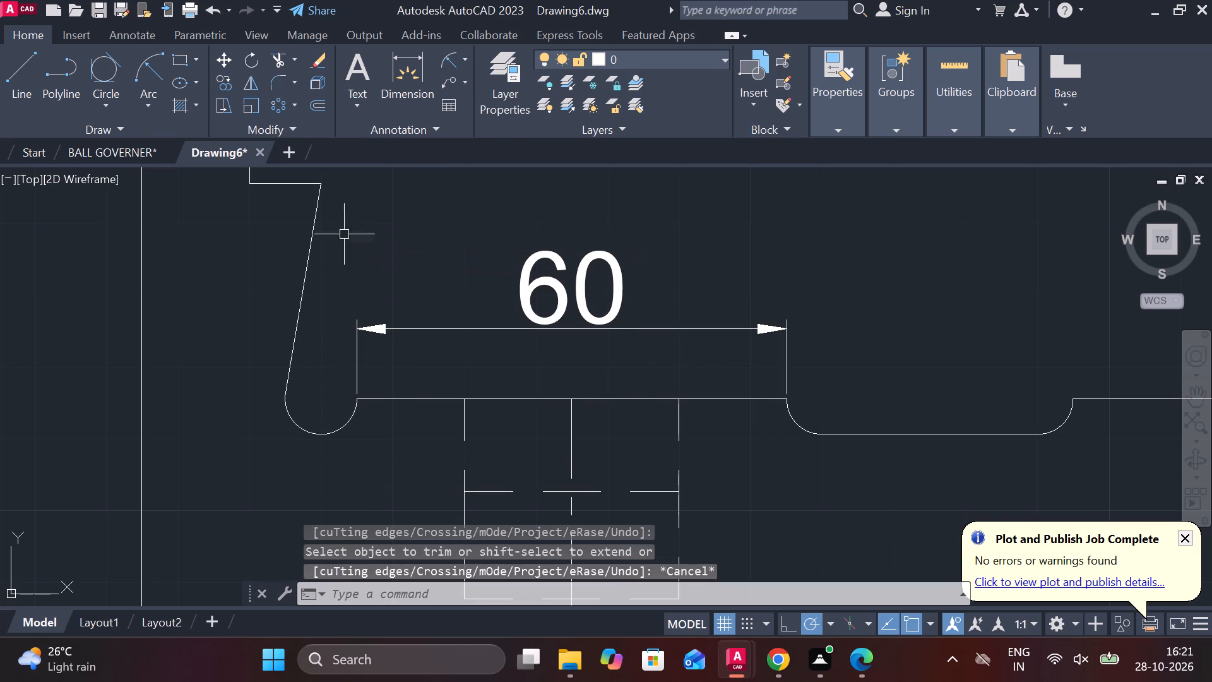
Mirror the left undercut's slanted line and arc about the front view's vertical centreline, keeping the originals.
{"action": "left_click", "coordinate": [320, 220]}
{"action": "key", "text": "Escape"}
{"action": "left_click", "coordinate": [309, 251]}
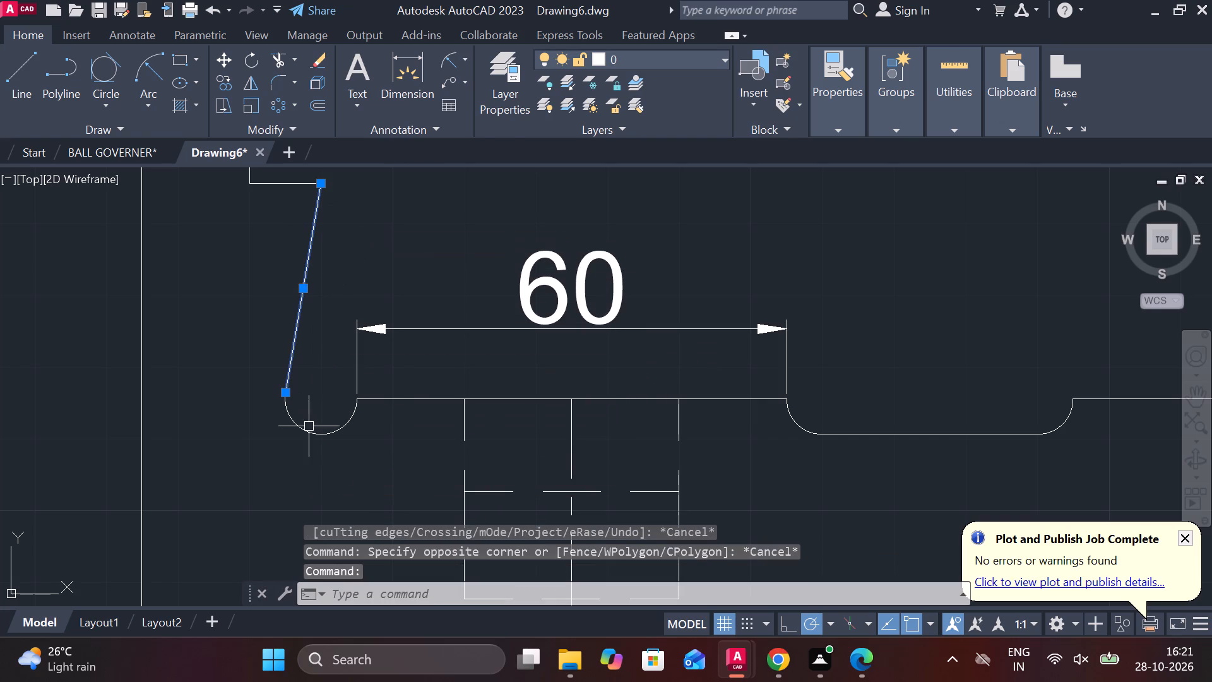
{"action": "left_click", "coordinate": [312, 430]}
{"action": "scroll", "coordinate": [433, 297], "scroll_direction": "down", "scroll_amount": 2}
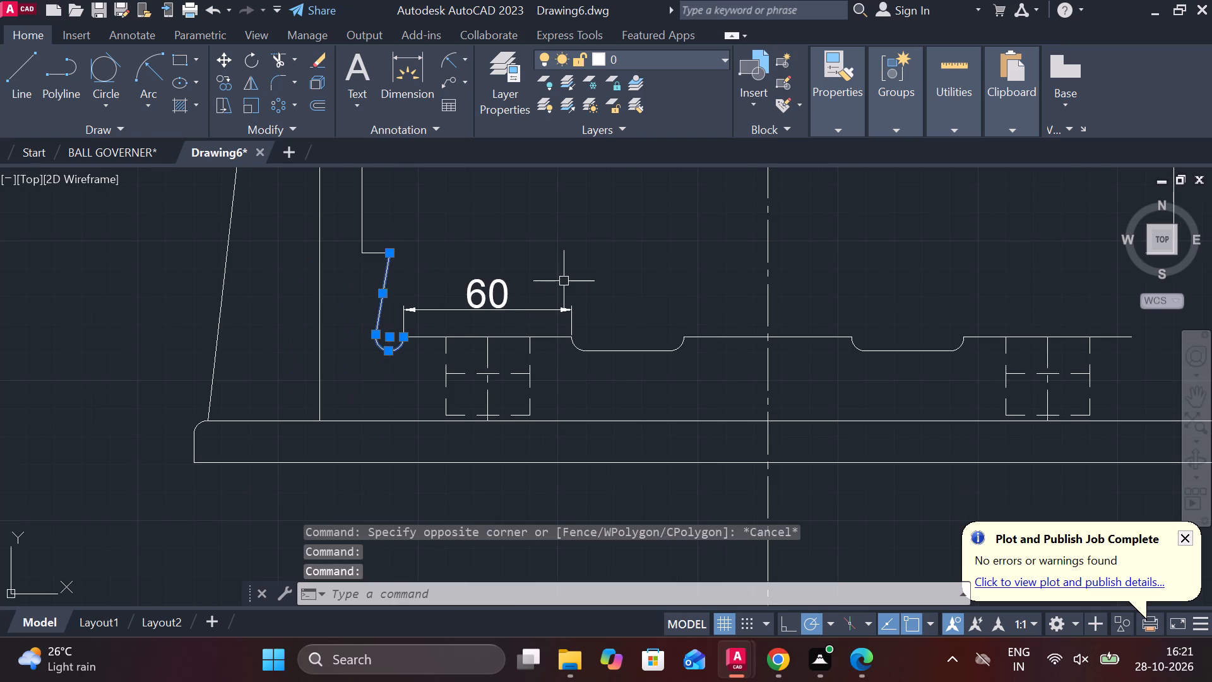
{"action": "type", "text": "MI"}
{"action": "key", "text": "Return"}
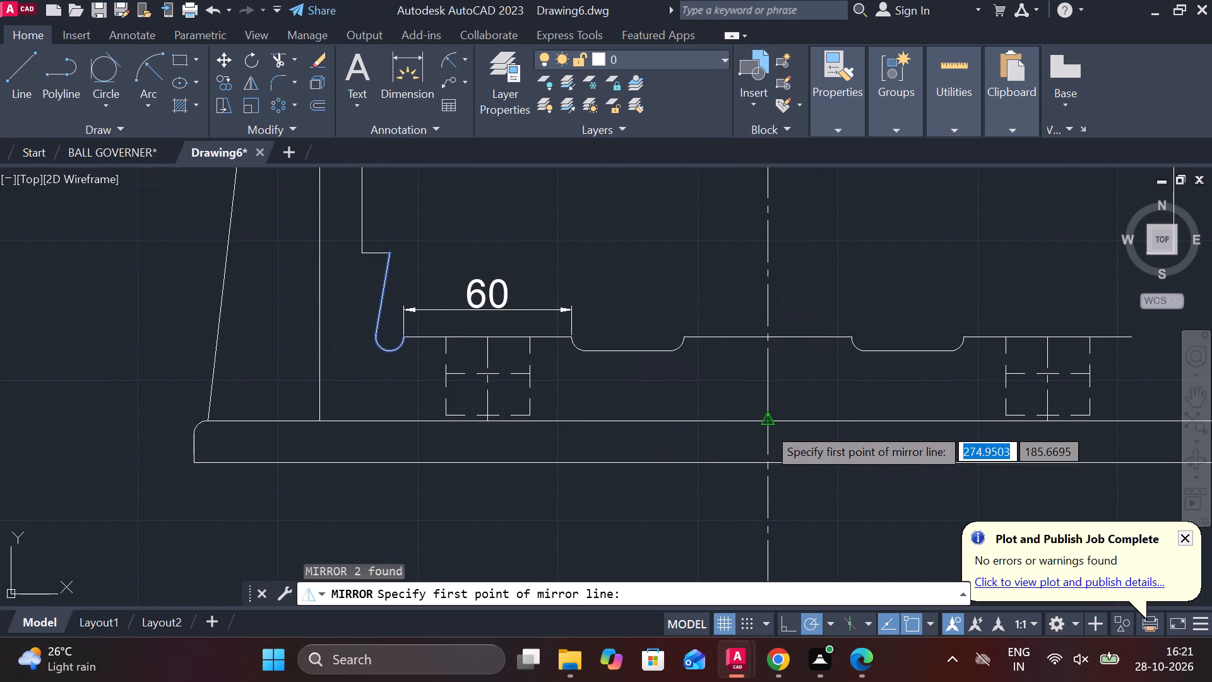
{"action": "left_click", "coordinate": [767, 426]}
{"action": "left_click", "coordinate": [764, 337]}
{"action": "left_click_drag", "start_coordinate": [793, 404], "coordinate": [764, 337]}
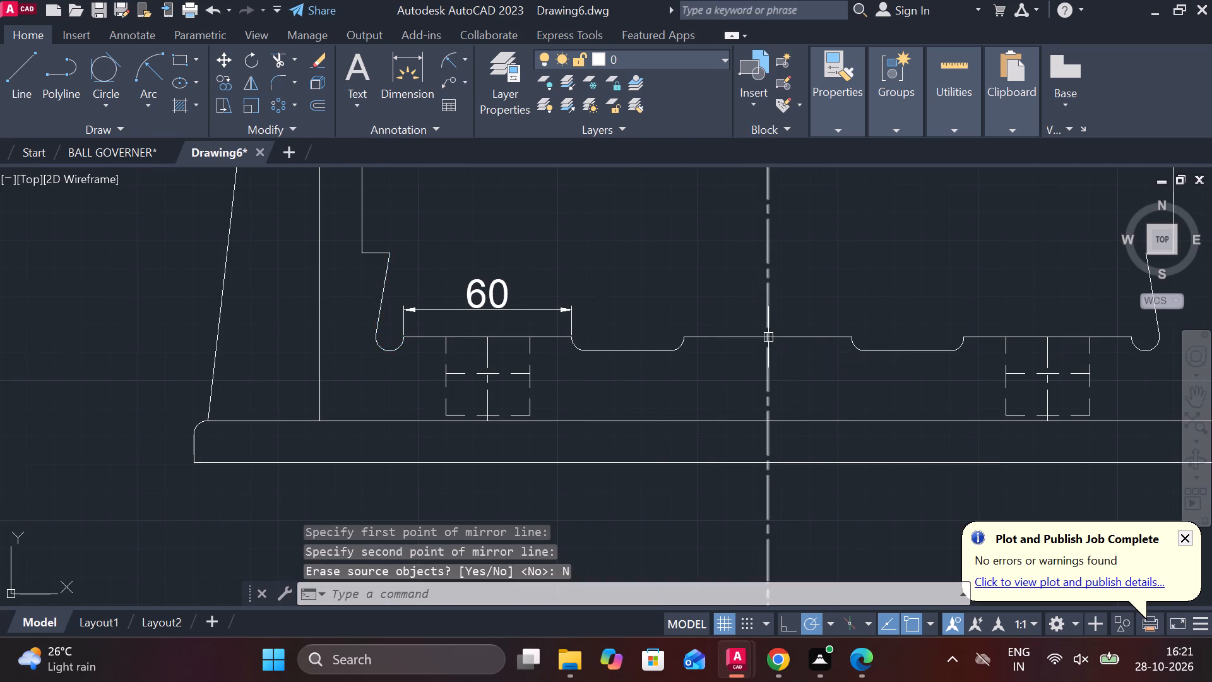
Offset the plan view line at the left recess's outer edge through the front view floor line's left end.
{"action": "middle_click_drag", "start_coordinate": [768, 337], "coordinate": [377, 335]}
{"action": "scroll", "coordinate": [756, 338], "scroll_direction": "up", "scroll_amount": 1}
{"action": "scroll", "coordinate": [756, 338], "scroll_direction": "down", "scroll_amount": 3}
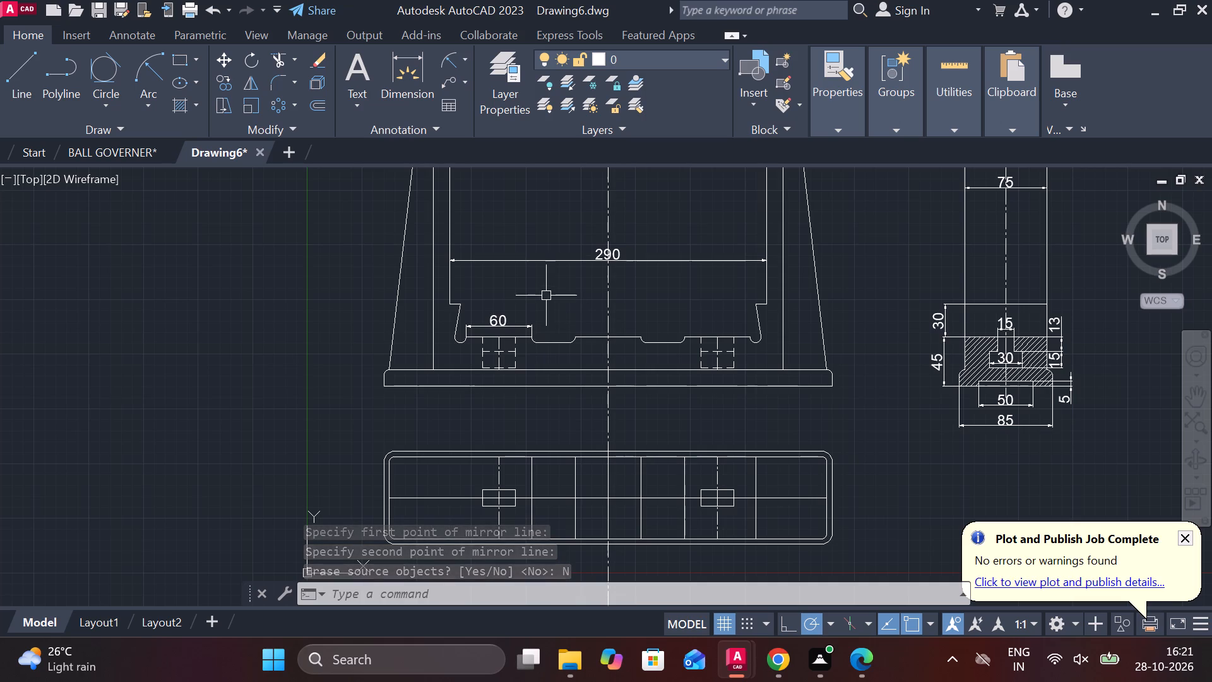
{"action": "scroll", "coordinate": [541, 307], "scroll_direction": "up", "scroll_amount": 2}
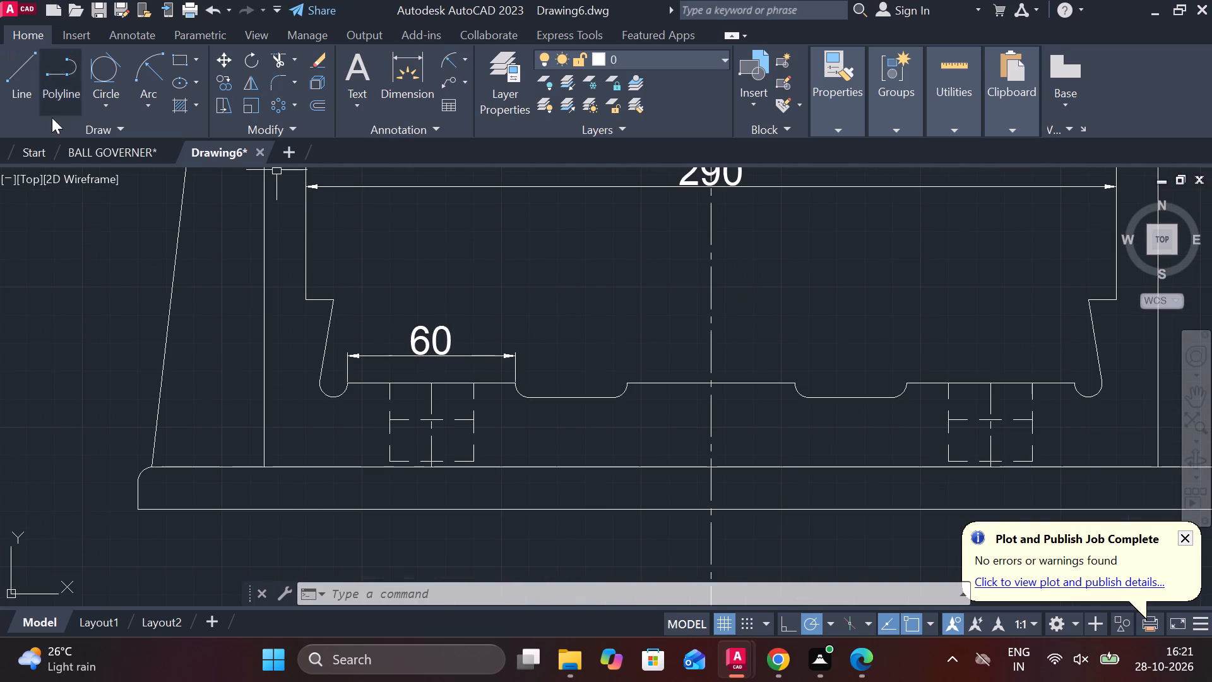
{"action": "scroll", "coordinate": [521, 239], "scroll_direction": "down", "scroll_amount": 3}
{"action": "scroll", "coordinate": [521, 316], "scroll_direction": "up", "scroll_amount": 2}
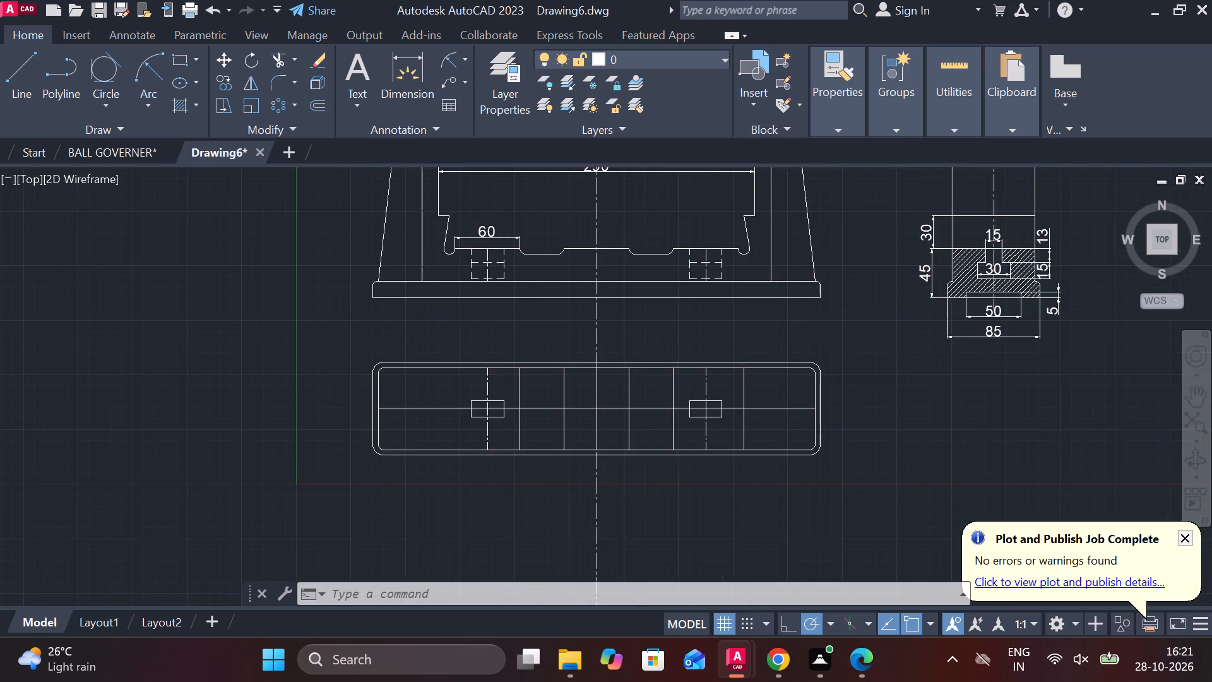
{"action": "middle_click_drag", "start_coordinate": [518, 316], "coordinate": [477, 258]}
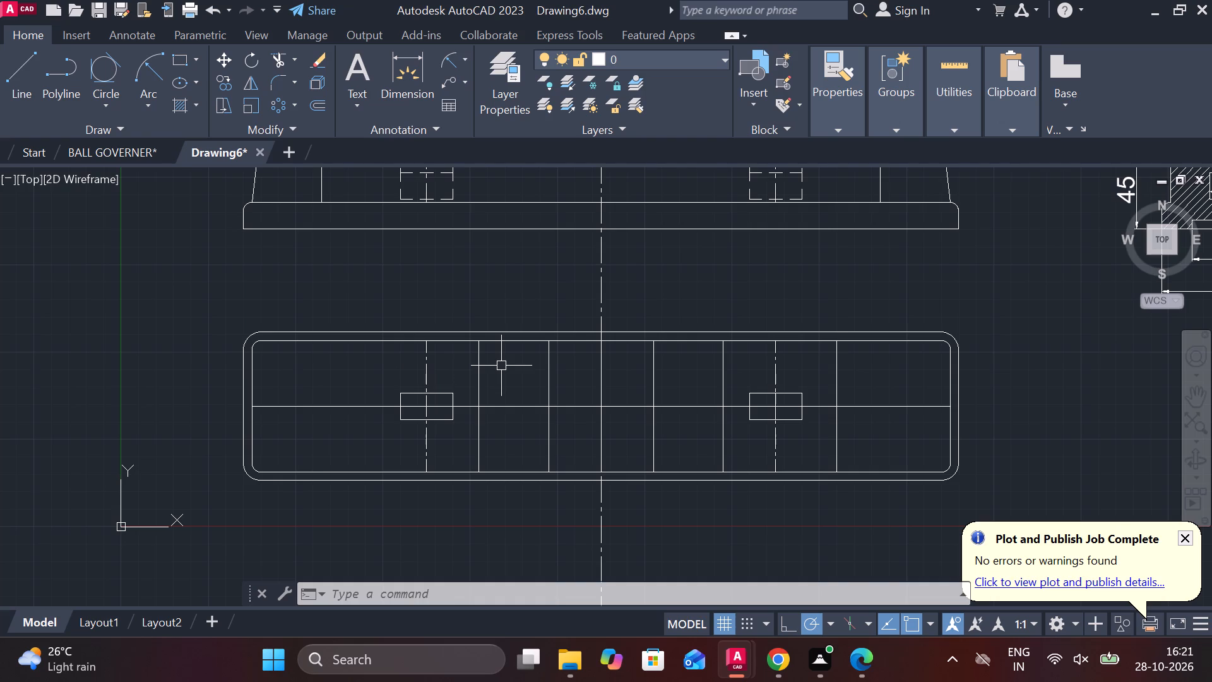
{"action": "key", "text": "o"}
{"action": "key", "text": "Return"}
{"action": "key", "text": "Return"}
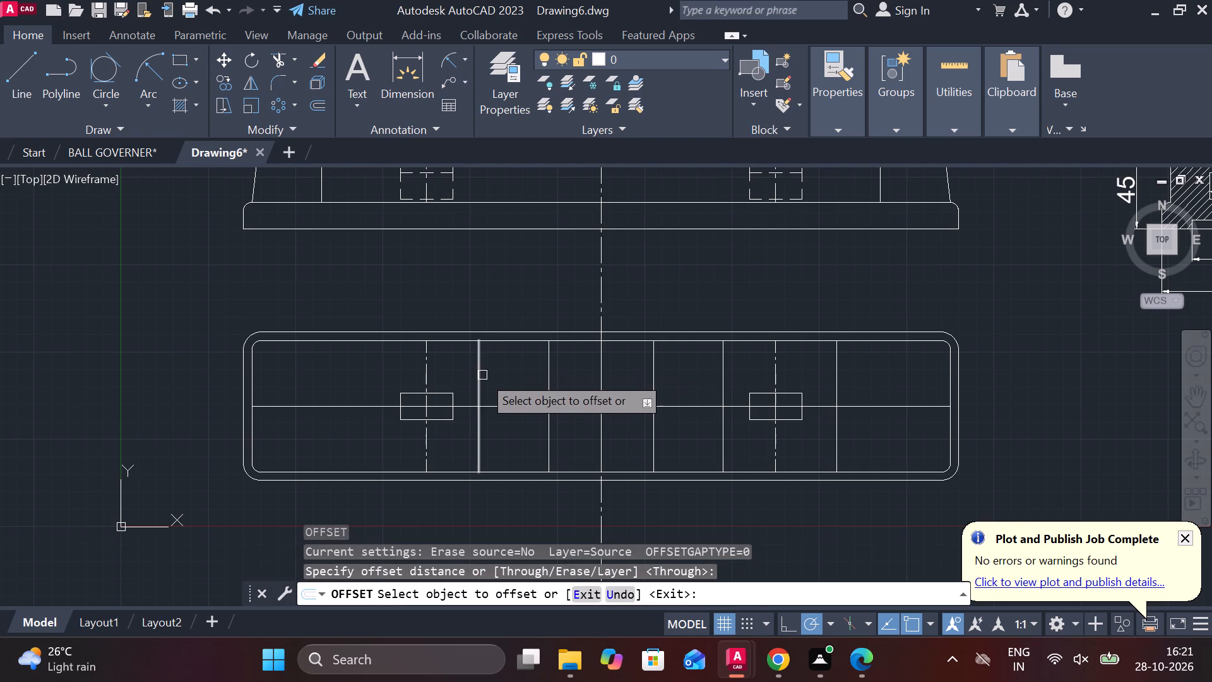
{"action": "left_click", "coordinate": [482, 375]}
{"action": "scroll", "coordinate": [463, 294], "scroll_direction": "down", "scroll_amount": 2}
{"action": "scroll", "coordinate": [436, 220], "scroll_direction": "up", "scroll_amount": 2}
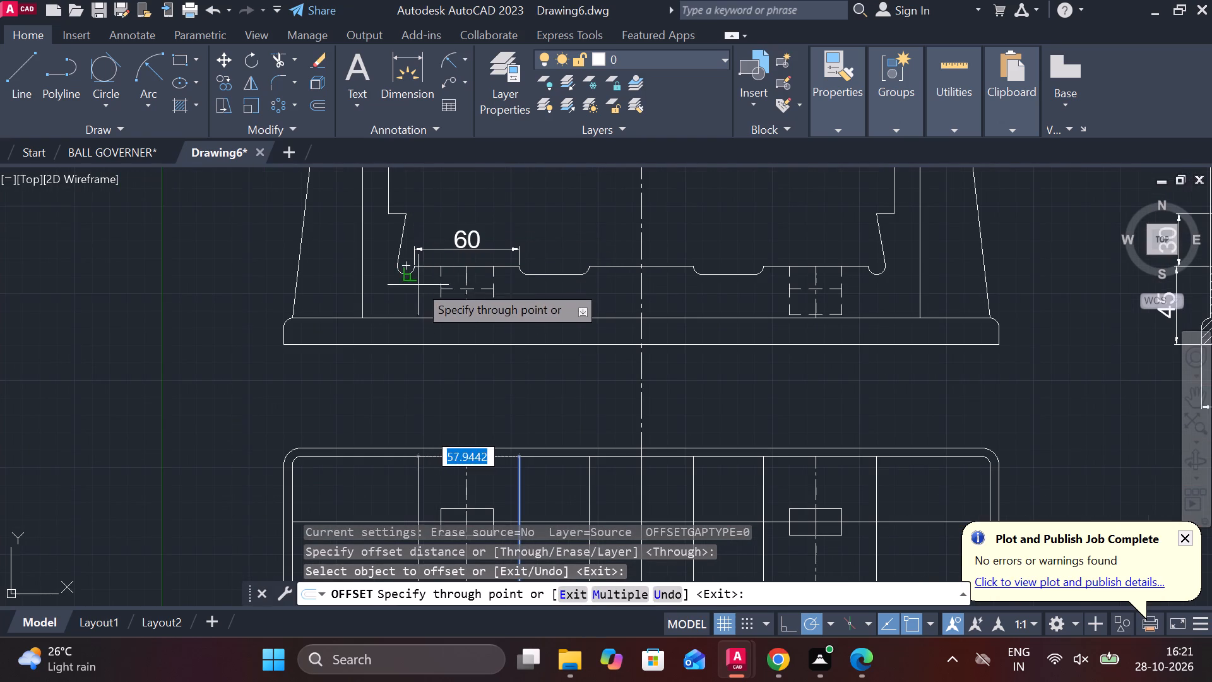
{"action": "left_click", "coordinate": [412, 264]}
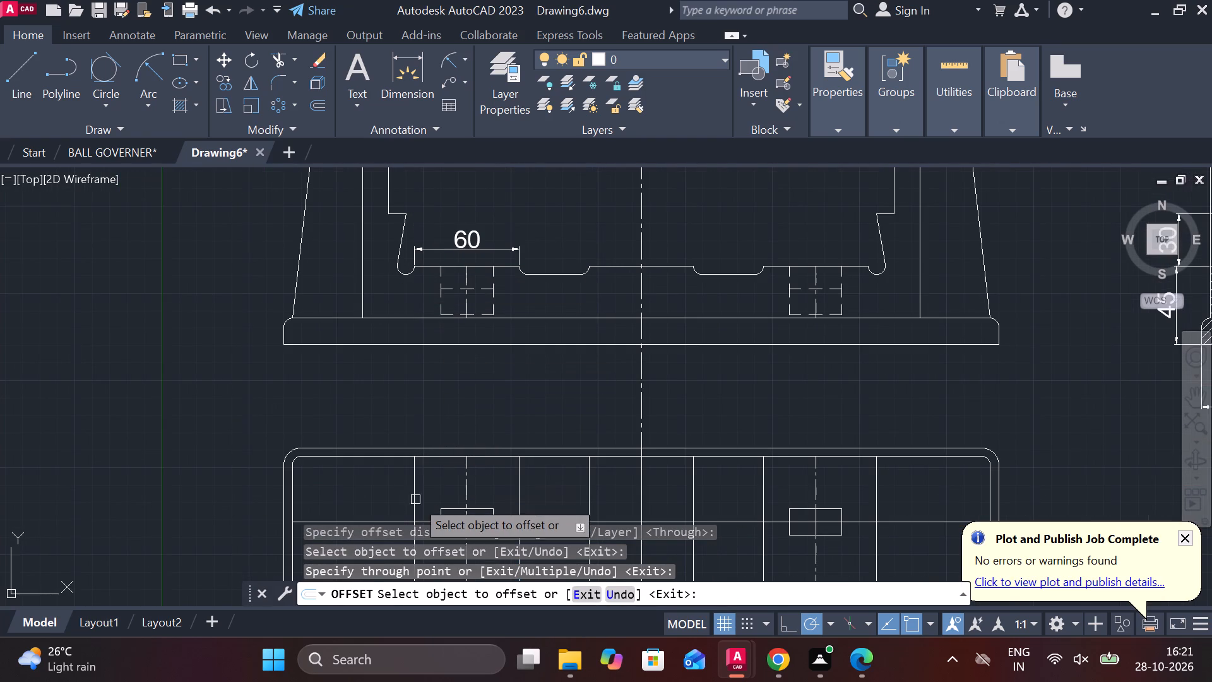
Offset the new plan line through a point aligned with the left undercut's upper corner in the front view.
{"action": "left_click", "coordinate": [418, 487]}
{"action": "scroll", "coordinate": [428, 284], "scroll_direction": "up", "scroll_amount": 3}
{"action": "middle_click_drag", "start_coordinate": [442, 291], "coordinate": [501, 511]}
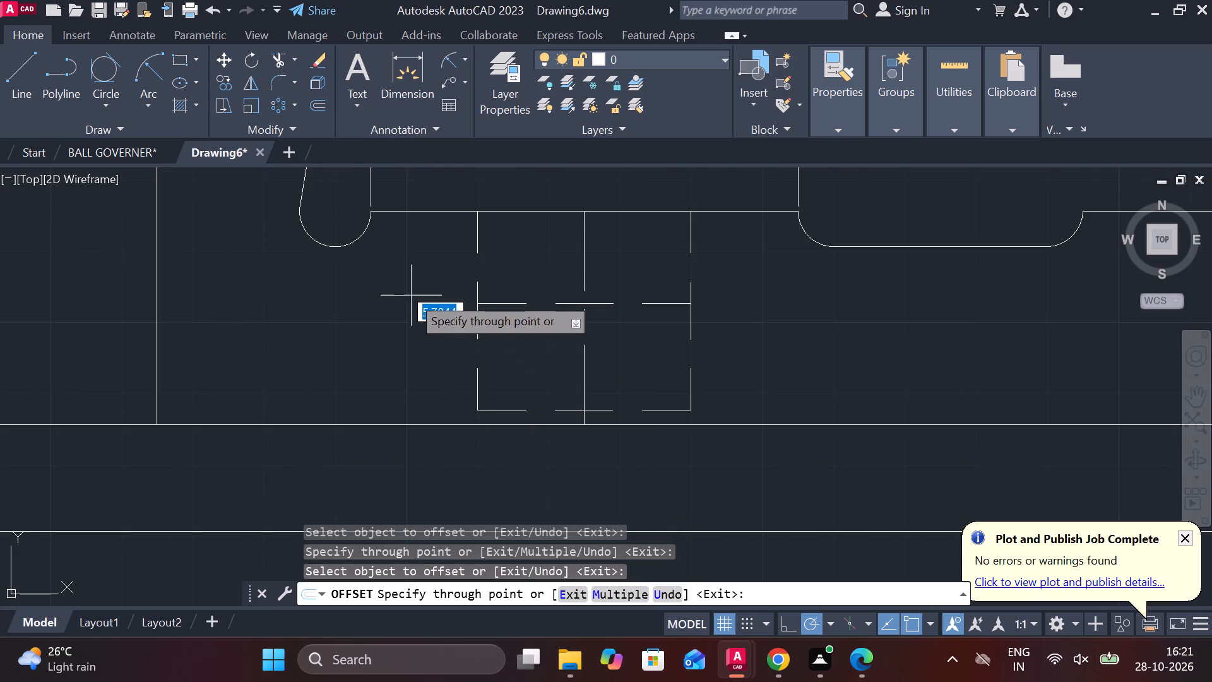
{"action": "scroll", "coordinate": [411, 296], "scroll_direction": "down", "scroll_amount": 2}
{"action": "left_click", "coordinate": [383, 181]}
Offset the undercut corner's plan line through the lower end of the frame's left inner wall in the front view.
{"action": "scroll", "coordinate": [386, 351], "scroll_direction": "down", "scroll_amount": 1}
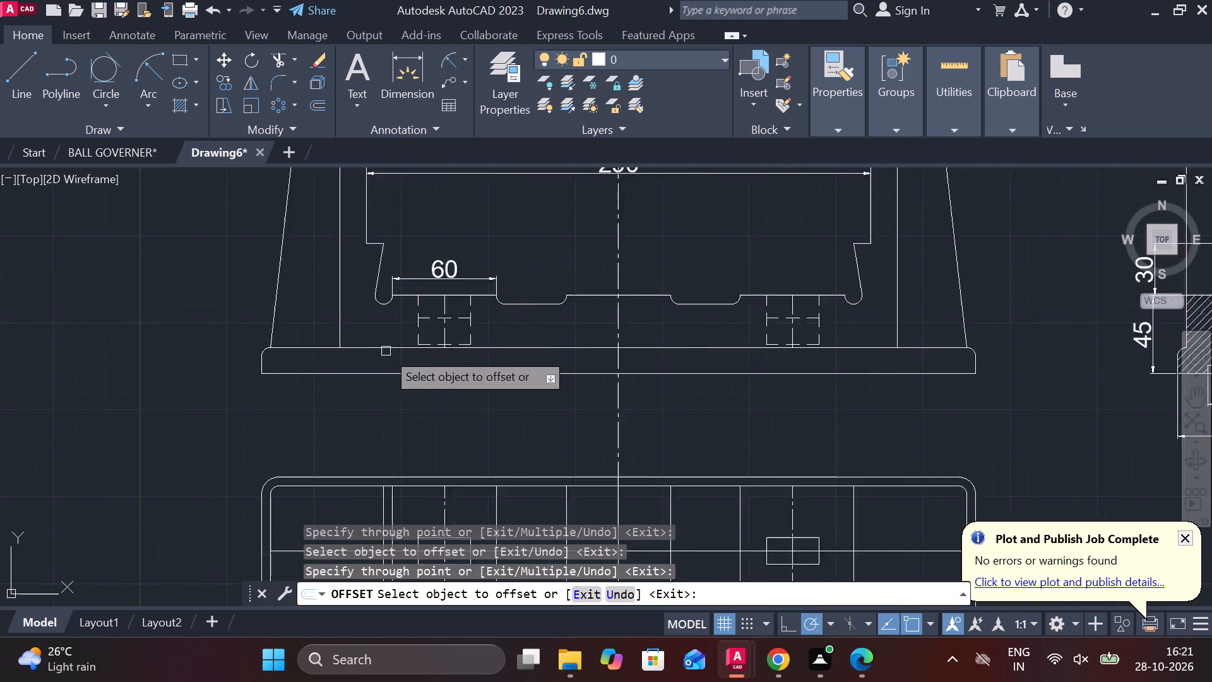
{"action": "scroll", "coordinate": [386, 351], "scroll_direction": "down", "scroll_amount": 1}
{"action": "left_click", "coordinate": [381, 458]}
{"action": "scroll", "coordinate": [381, 302], "scroll_direction": "up", "scroll_amount": 1}
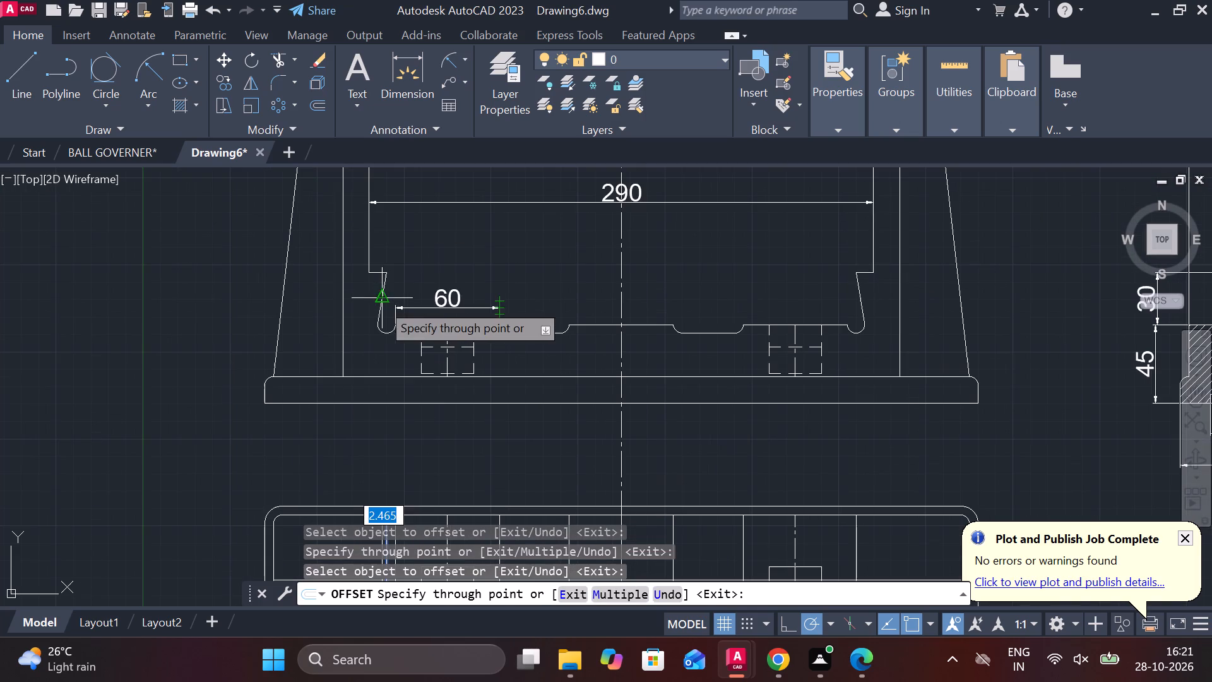
{"action": "scroll", "coordinate": [369, 276], "scroll_direction": "up", "scroll_amount": 3}
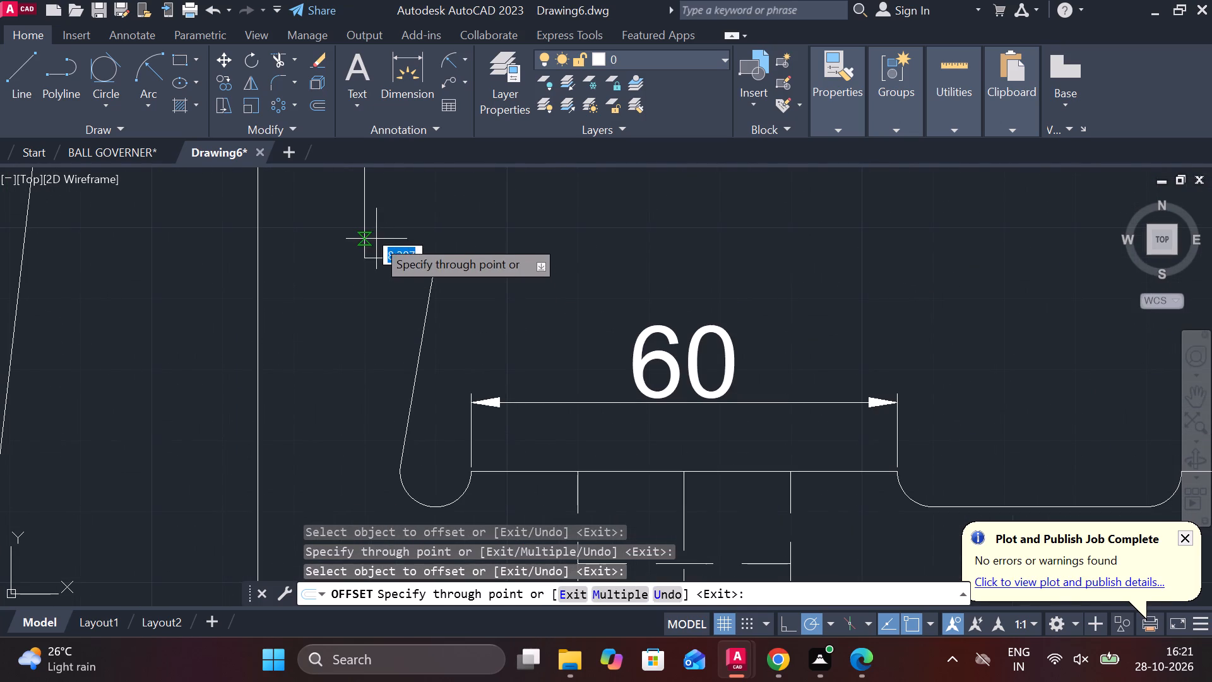
{"action": "left_click", "coordinate": [364, 259]}
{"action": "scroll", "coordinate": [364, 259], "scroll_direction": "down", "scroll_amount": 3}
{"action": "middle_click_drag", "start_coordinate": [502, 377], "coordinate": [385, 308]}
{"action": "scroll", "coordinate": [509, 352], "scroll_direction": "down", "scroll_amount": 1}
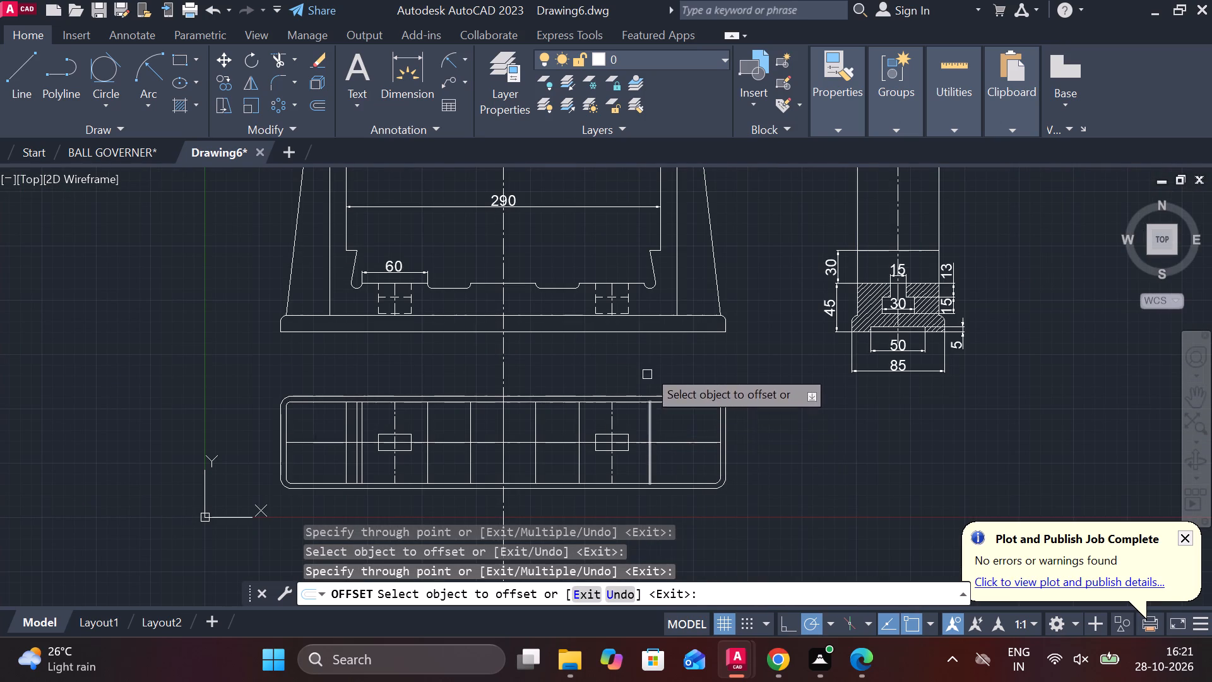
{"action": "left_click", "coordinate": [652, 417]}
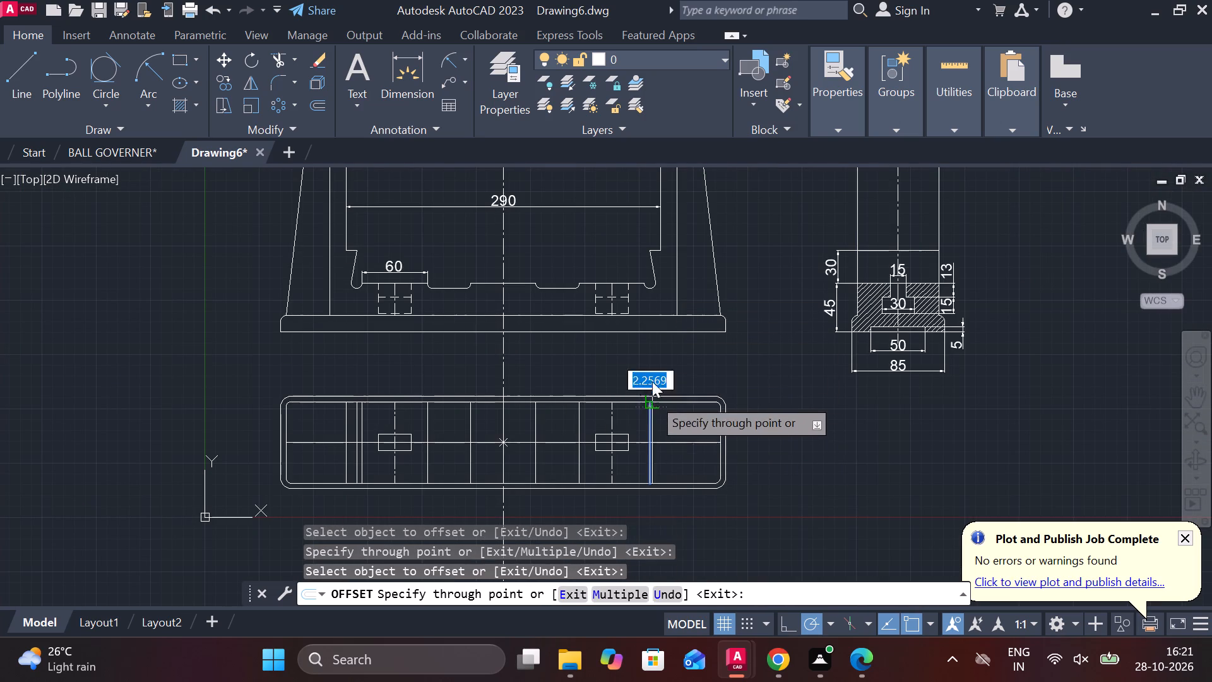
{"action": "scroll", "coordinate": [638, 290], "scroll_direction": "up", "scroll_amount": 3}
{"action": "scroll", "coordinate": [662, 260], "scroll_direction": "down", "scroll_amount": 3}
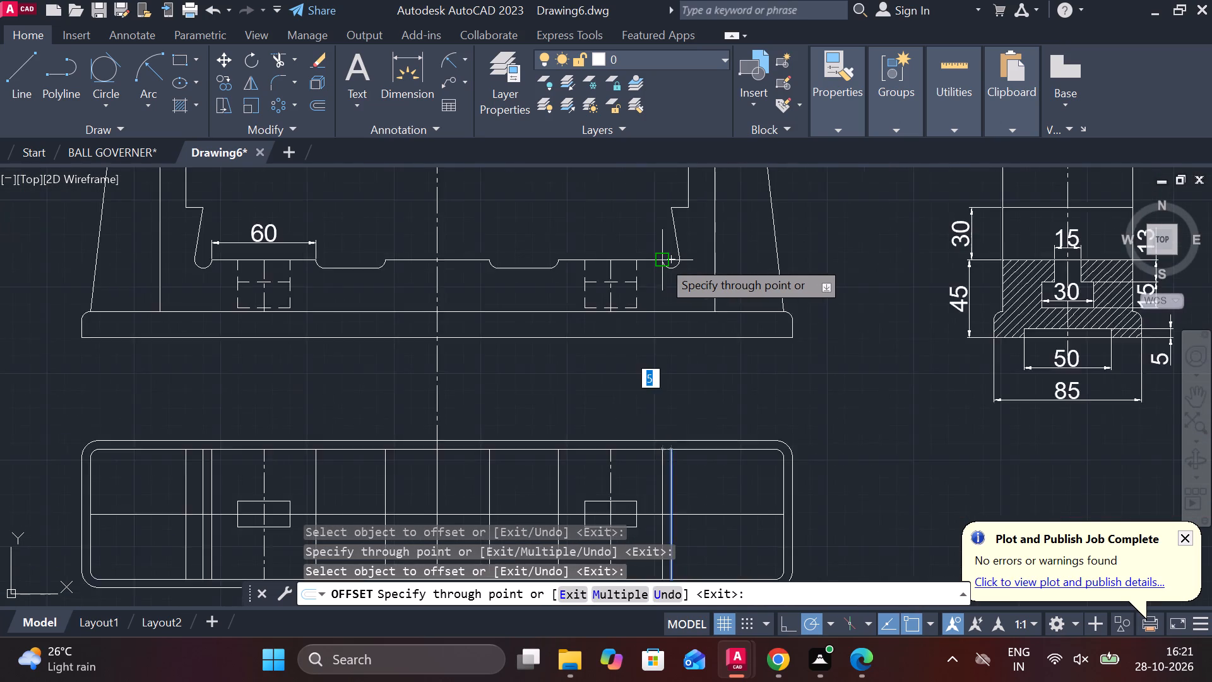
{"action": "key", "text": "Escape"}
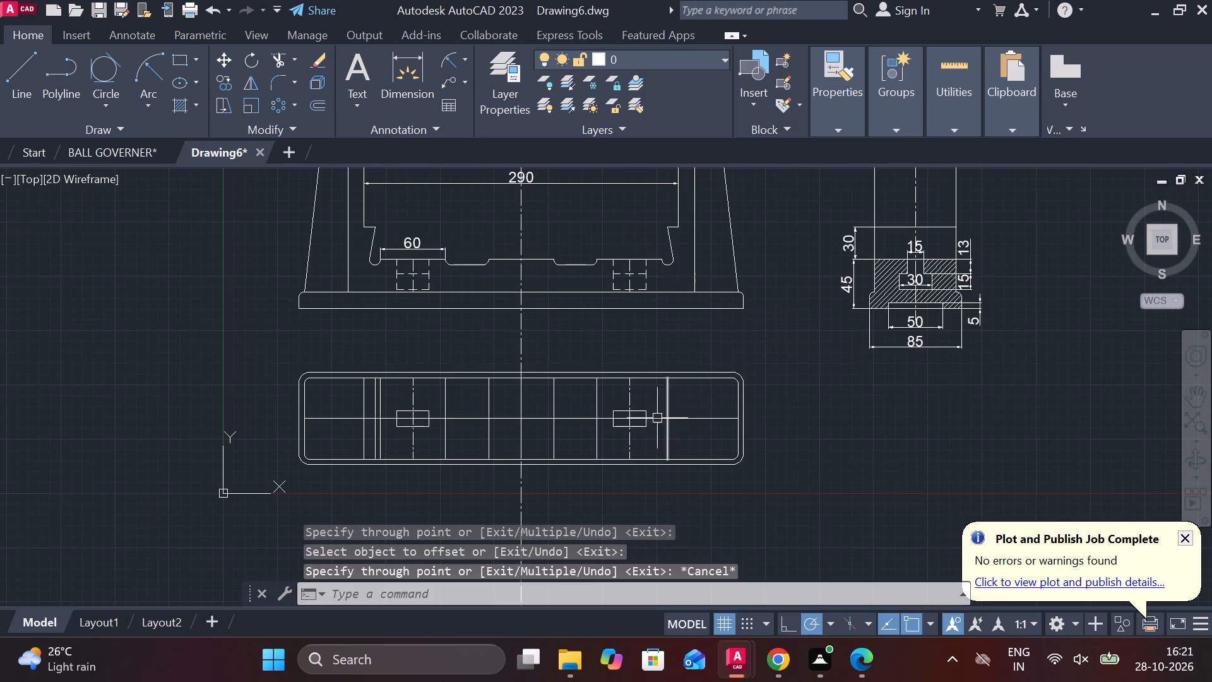
Erase the vertical line in the plan view beneath the front view's right undercut.
{"action": "left_click", "coordinate": [665, 405]}
{"action": "key", "text": "e"}
{"action": "key", "text": "space"}
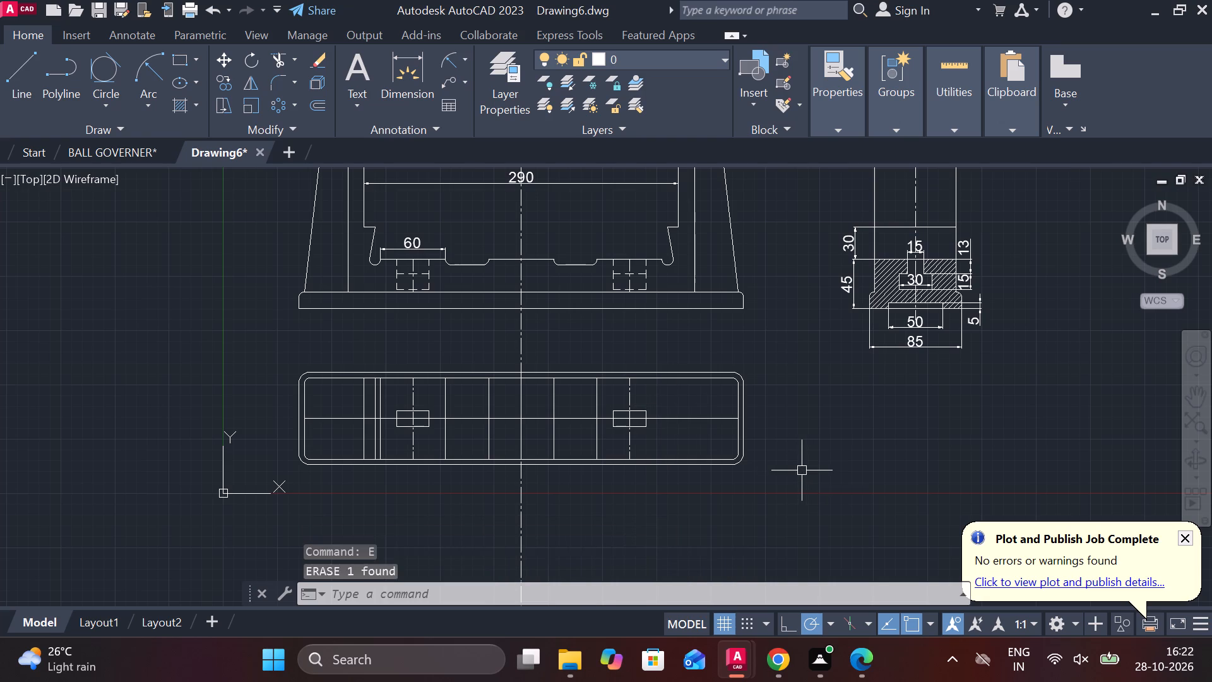
Offset the plan view line at the right recess's outer edge through the right end of the front view floor line.
{"action": "left_click", "coordinate": [601, 400]}
{"action": "key", "text": "o"}
{"action": "key", "text": "Return"}
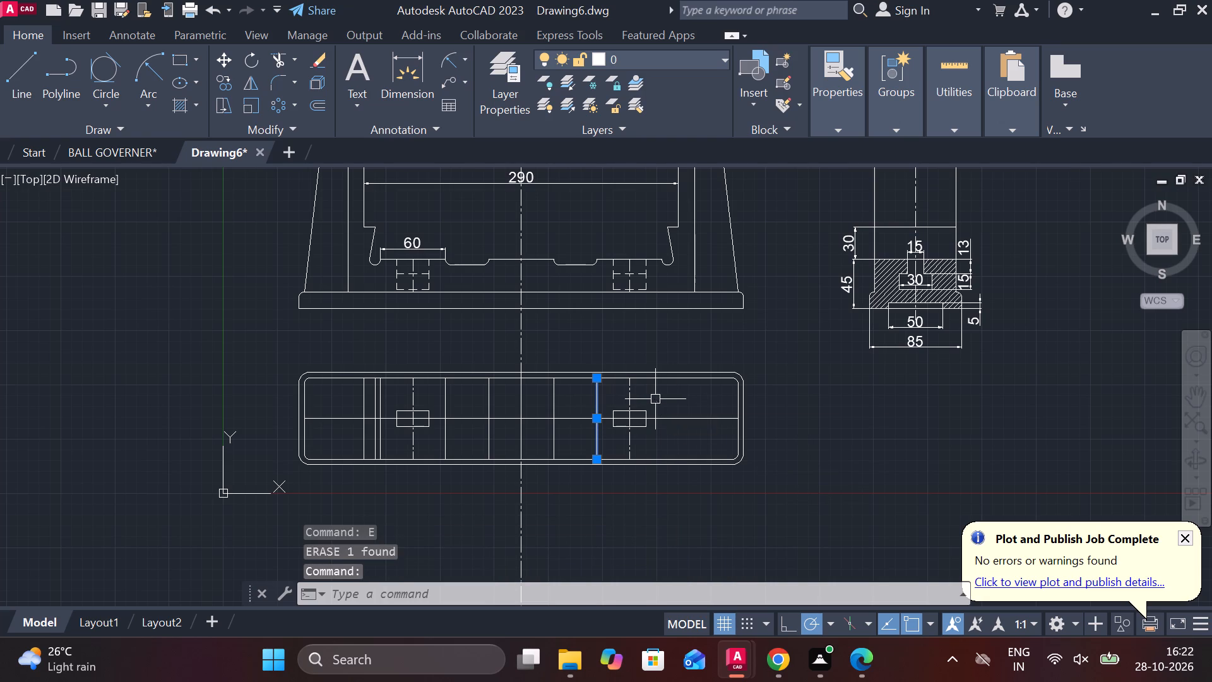
{"action": "key", "text": "Return"}
{"action": "scroll", "coordinate": [642, 269], "scroll_direction": "up", "scroll_amount": 3}
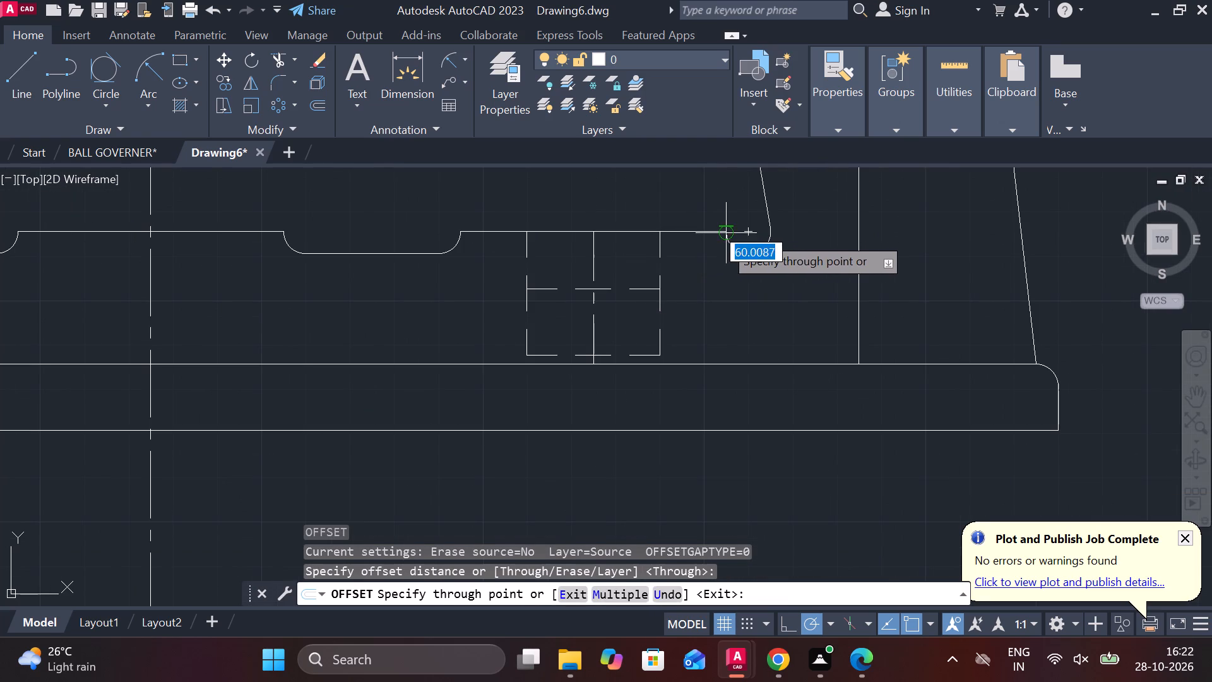
{"action": "left_click", "coordinate": [723, 236]}
Offset the new plan line through the right undercut's upper corner in the front view.
{"action": "scroll", "coordinate": [744, 359], "scroll_direction": "down", "scroll_amount": 3}
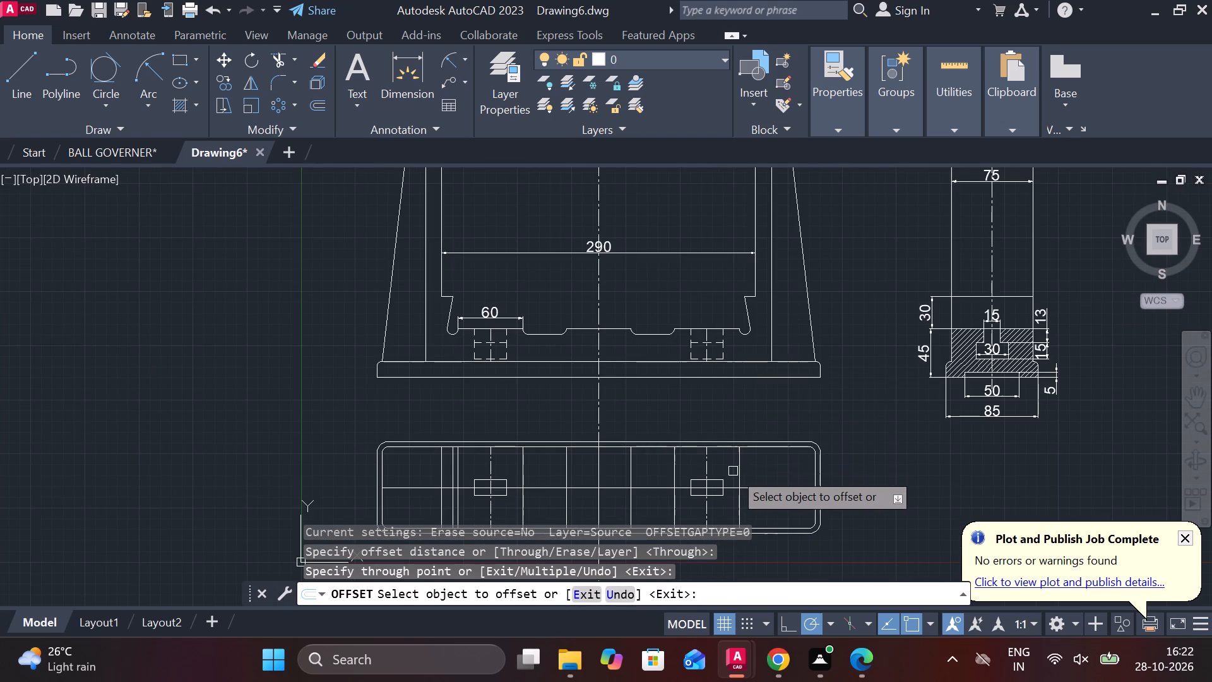
{"action": "left_click", "coordinate": [737, 471]}
{"action": "scroll", "coordinate": [747, 315], "scroll_direction": "up", "scroll_amount": 3}
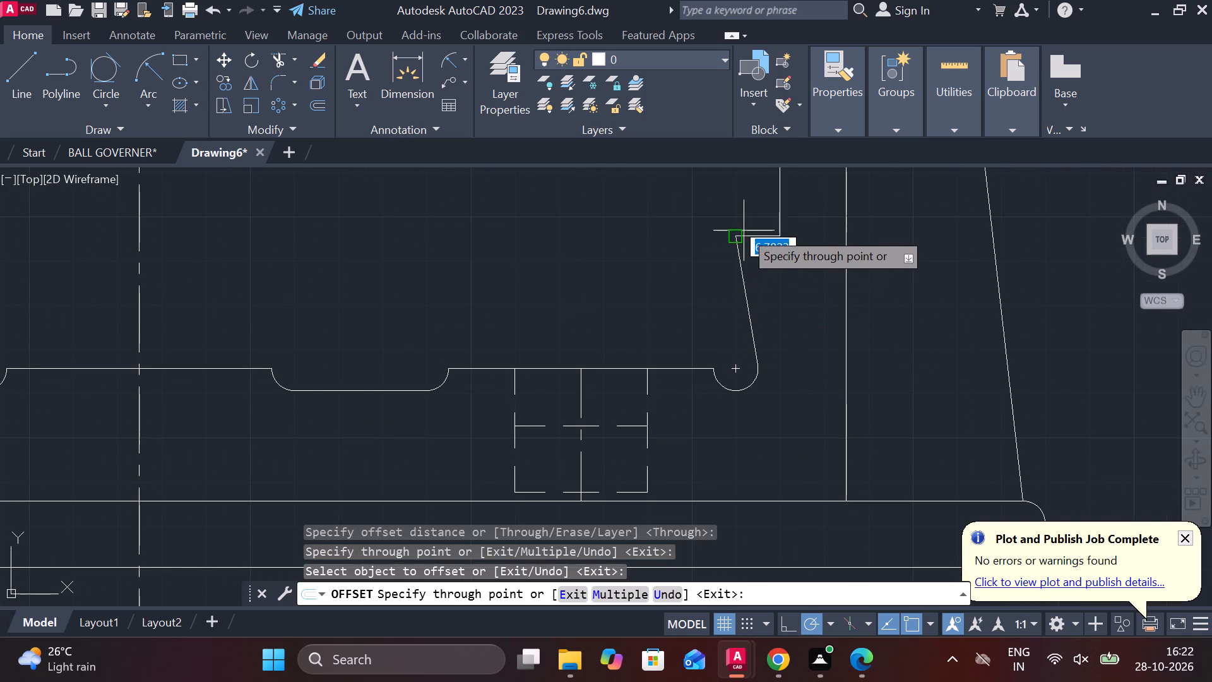
{"action": "left_click", "coordinate": [739, 237]}
Offset the right undercut corner's plan line through the lower end of the frame's right inner wall in the front view.
{"action": "scroll", "coordinate": [761, 330], "scroll_direction": "down", "scroll_amount": 3}
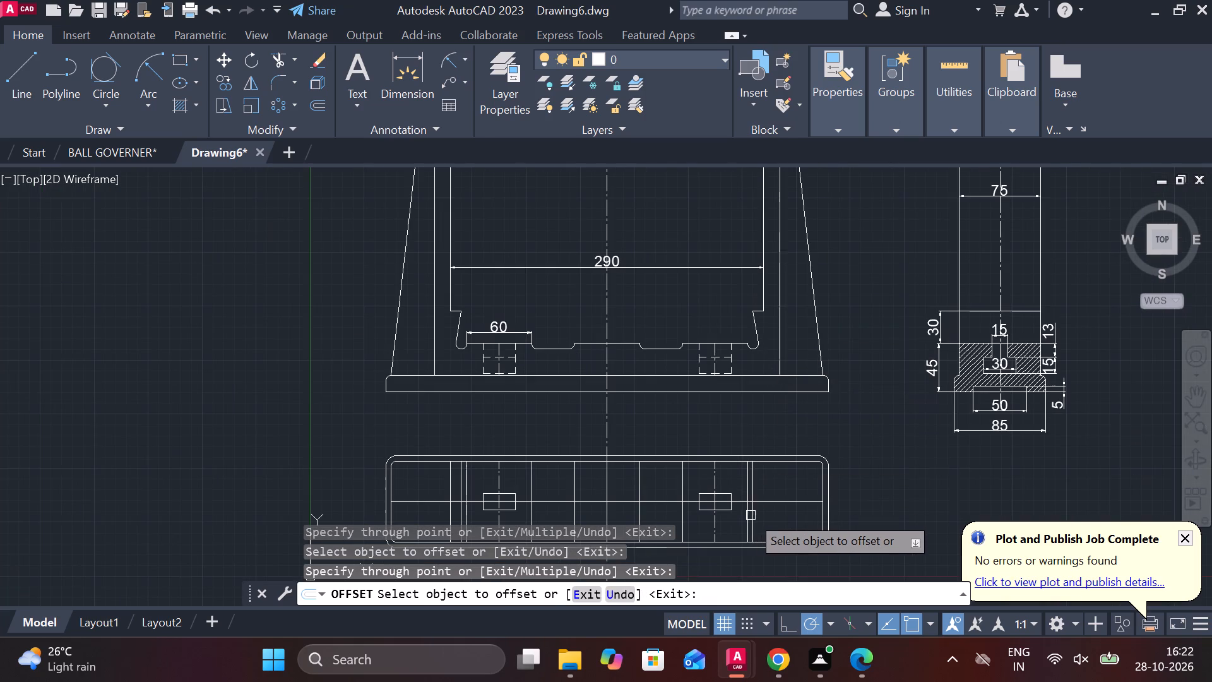
{"action": "left_click", "coordinate": [751, 515]}
{"action": "scroll", "coordinate": [735, 304], "scroll_direction": "up", "scroll_amount": 2}
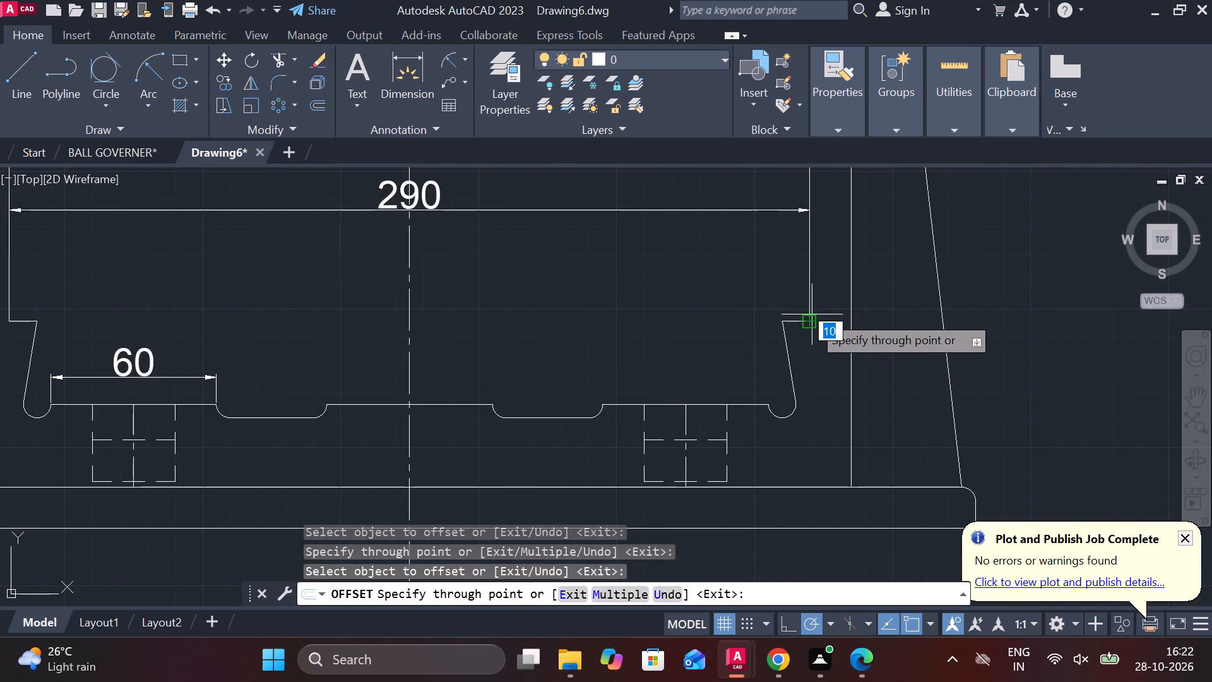
{"action": "left_click", "coordinate": [812, 314]}
{"action": "scroll", "coordinate": [826, 317], "scroll_direction": "down", "scroll_amount": 3}
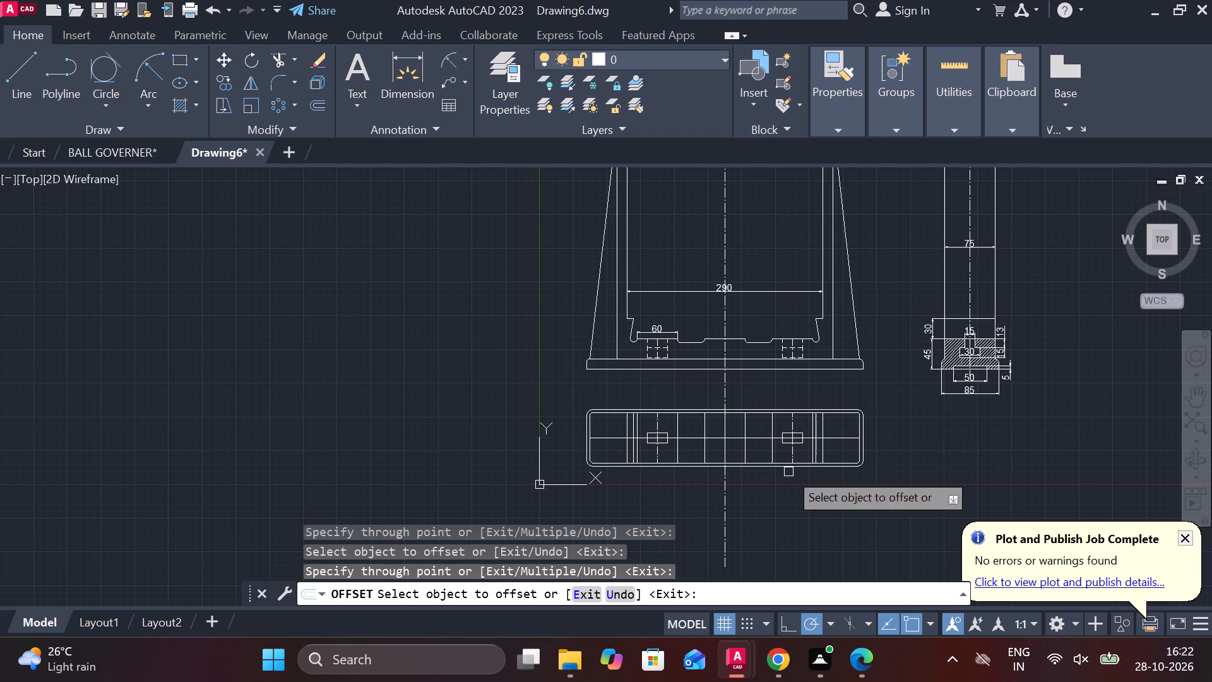
{"action": "scroll", "coordinate": [755, 480], "scroll_direction": "up", "scroll_amount": 1}
{"action": "middle_click_drag", "start_coordinate": [755, 480], "coordinate": [742, 479]}
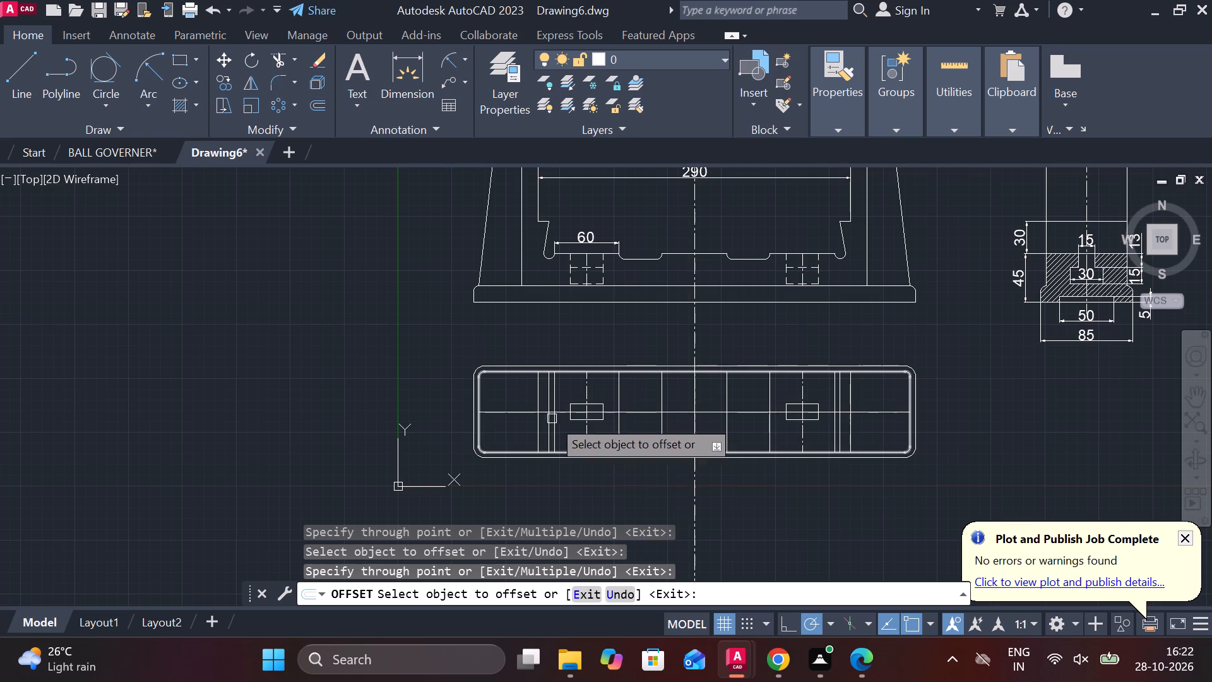
{"action": "scroll", "coordinate": [526, 396], "scroll_direction": "up", "scroll_amount": 1}
{"action": "key", "text": "Escape"}
Draw a horizontal line in the plan from 7.5 above the horizontal centreline's left end to the left inner wall line.
{"action": "middle_click_drag", "start_coordinate": [533, 416], "coordinate": [628, 365]}
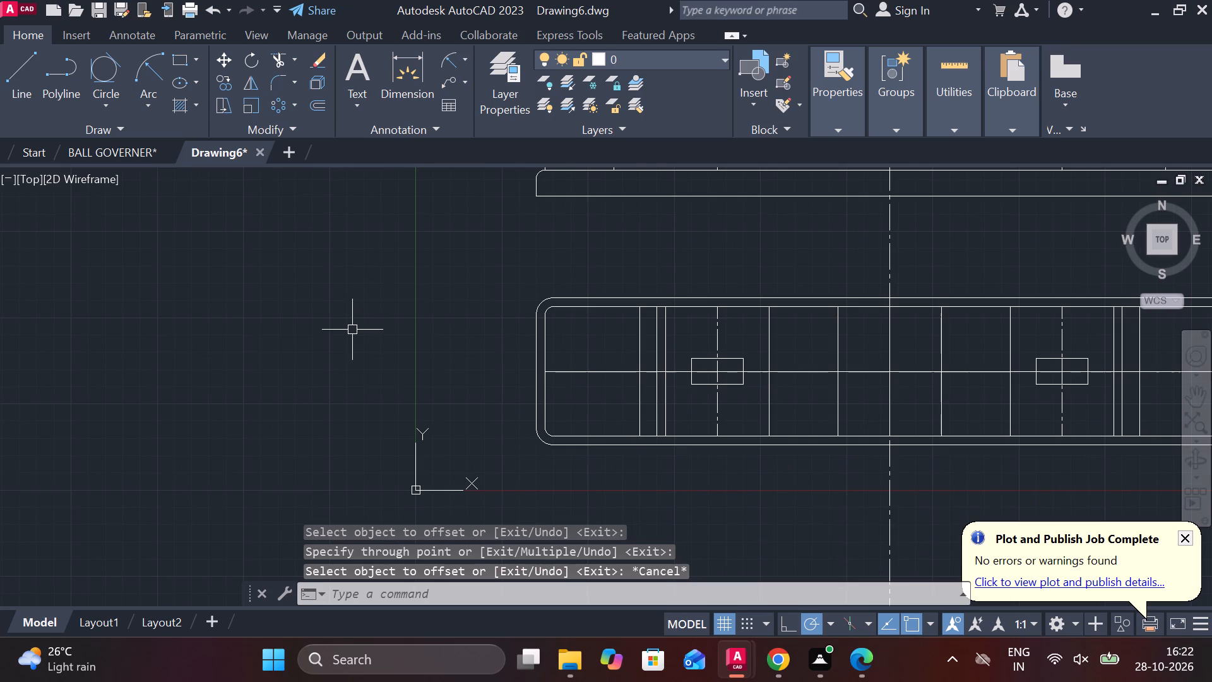
{"action": "scroll", "coordinate": [598, 384], "scroll_direction": "up", "scroll_amount": 3}
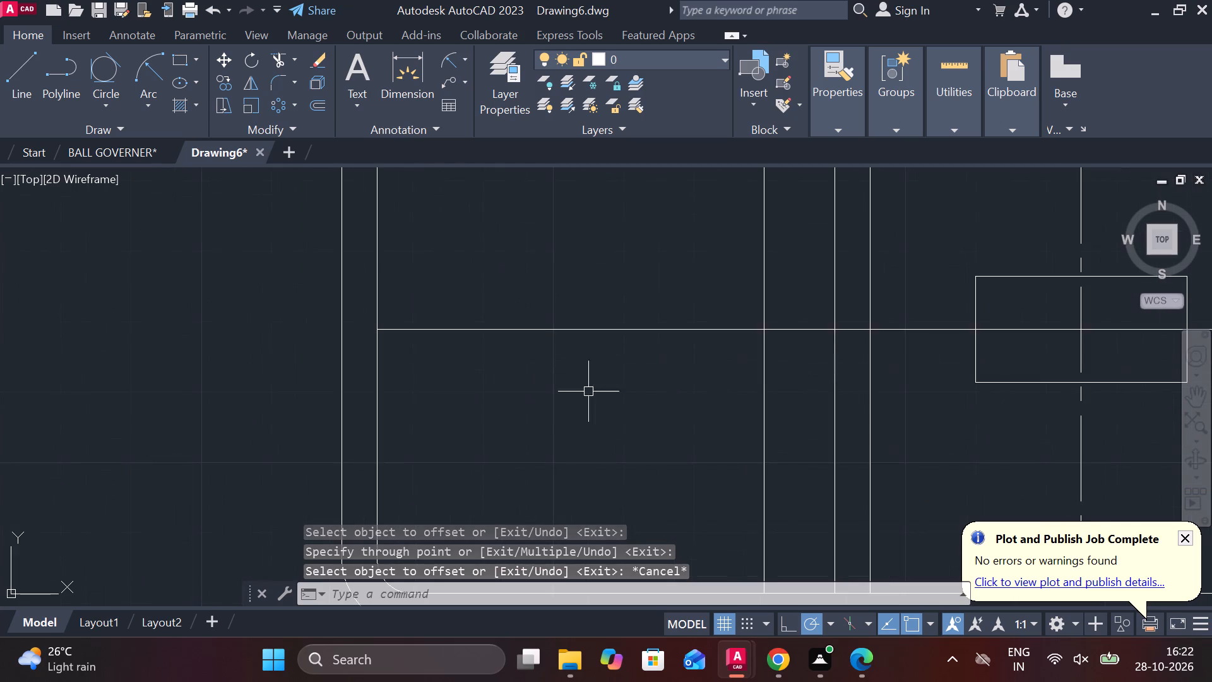
{"action": "key", "text": "l"}
{"action": "key", "text": "Return"}
{"action": "scroll", "coordinate": [411, 331], "scroll_direction": "down", "scroll_amount": 2}
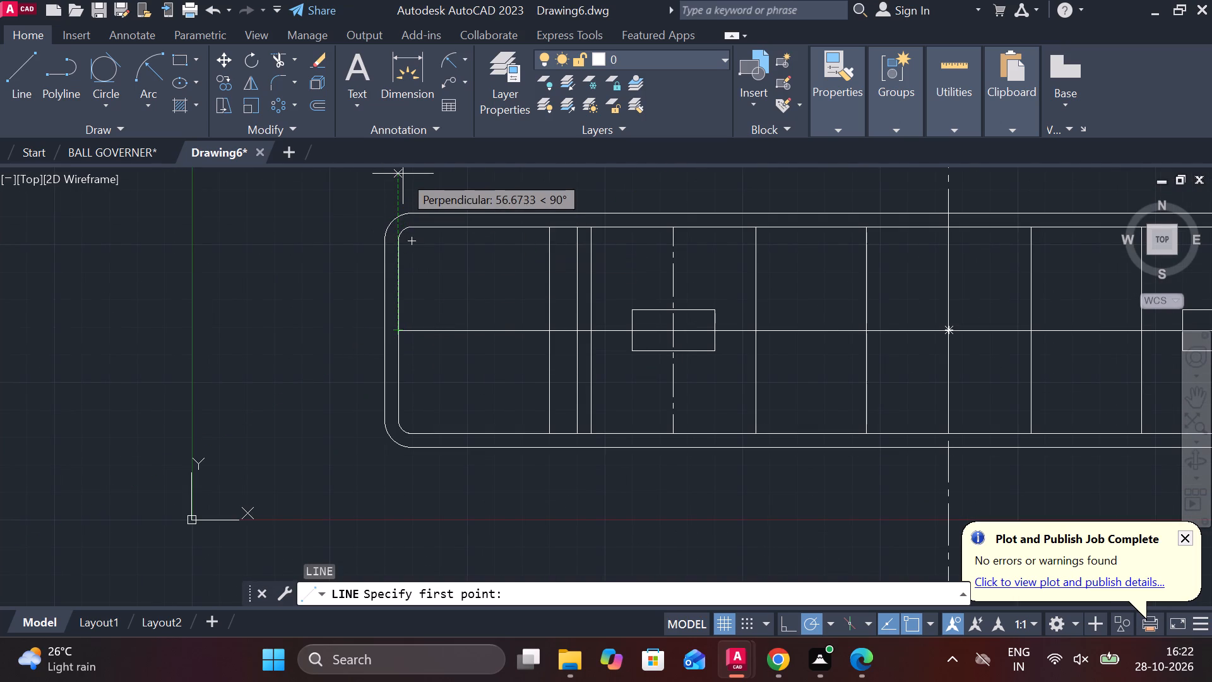
{"action": "type", "text": "7."}
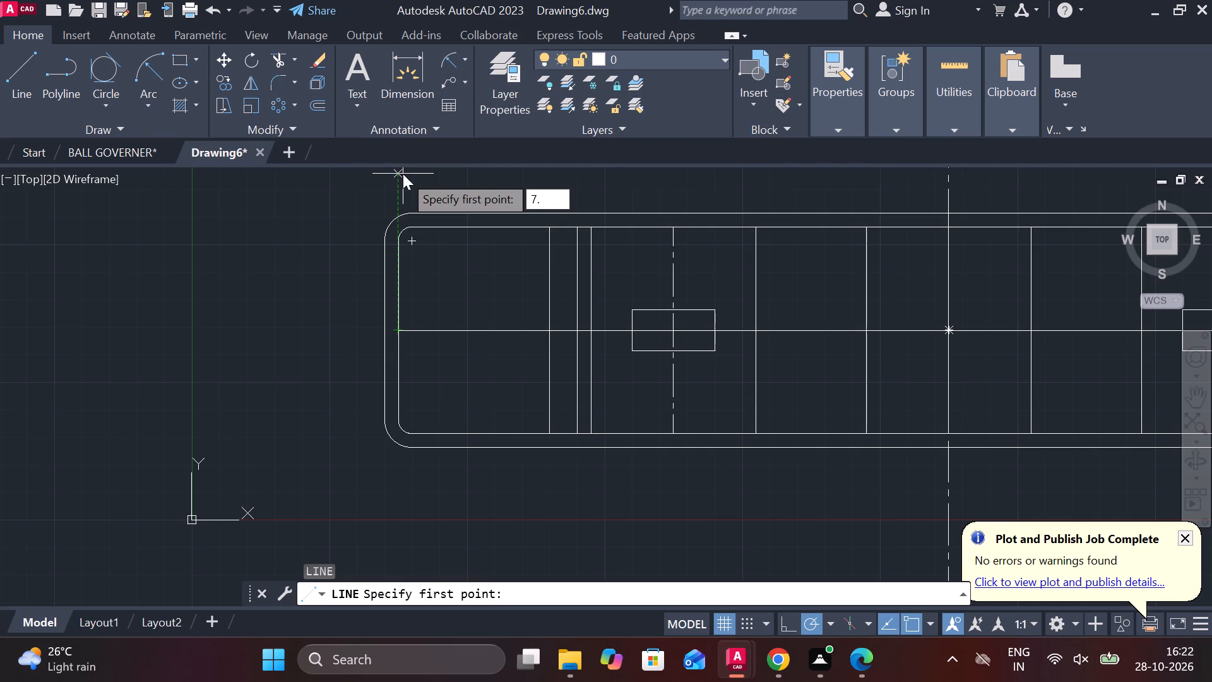
{"action": "key", "text": "5"}
{"action": "key", "text": "Return"}
{"action": "scroll", "coordinate": [508, 322], "scroll_direction": "up", "scroll_amount": 2}
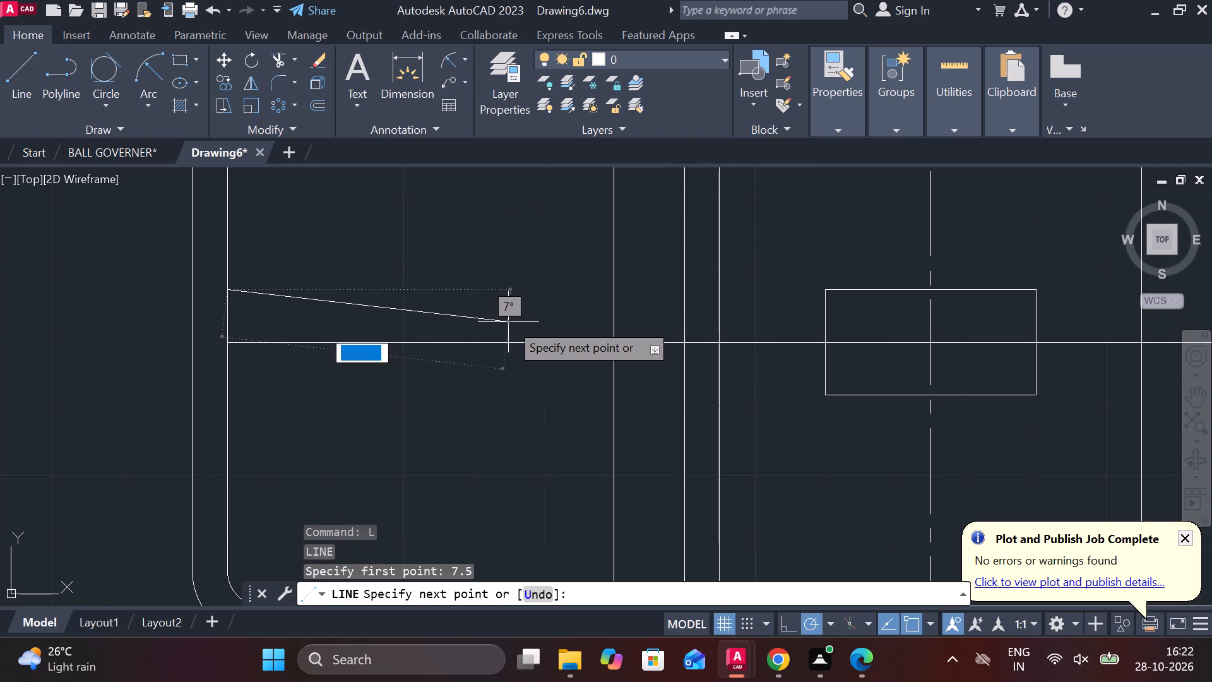
{"action": "scroll", "coordinate": [621, 293], "scroll_direction": "down", "scroll_amount": 1}
{"action": "scroll", "coordinate": [621, 293], "scroll_direction": "up", "scroll_amount": 2}
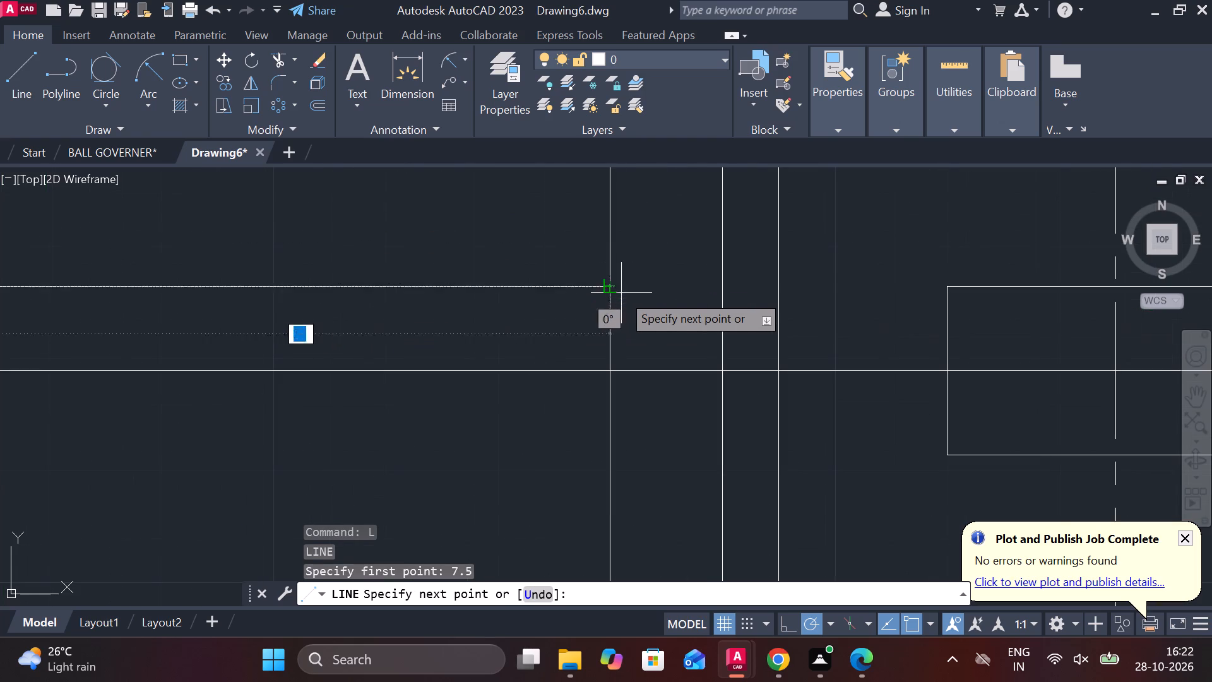
{"action": "left_click", "coordinate": [627, 284]}
{"action": "key", "text": "Escape"}
Trim the new line's overhang and the left inner wall line between the new line and the plan's horizontal centreline.
{"action": "type", "text": "TR"}
{"action": "key", "text": "space"}
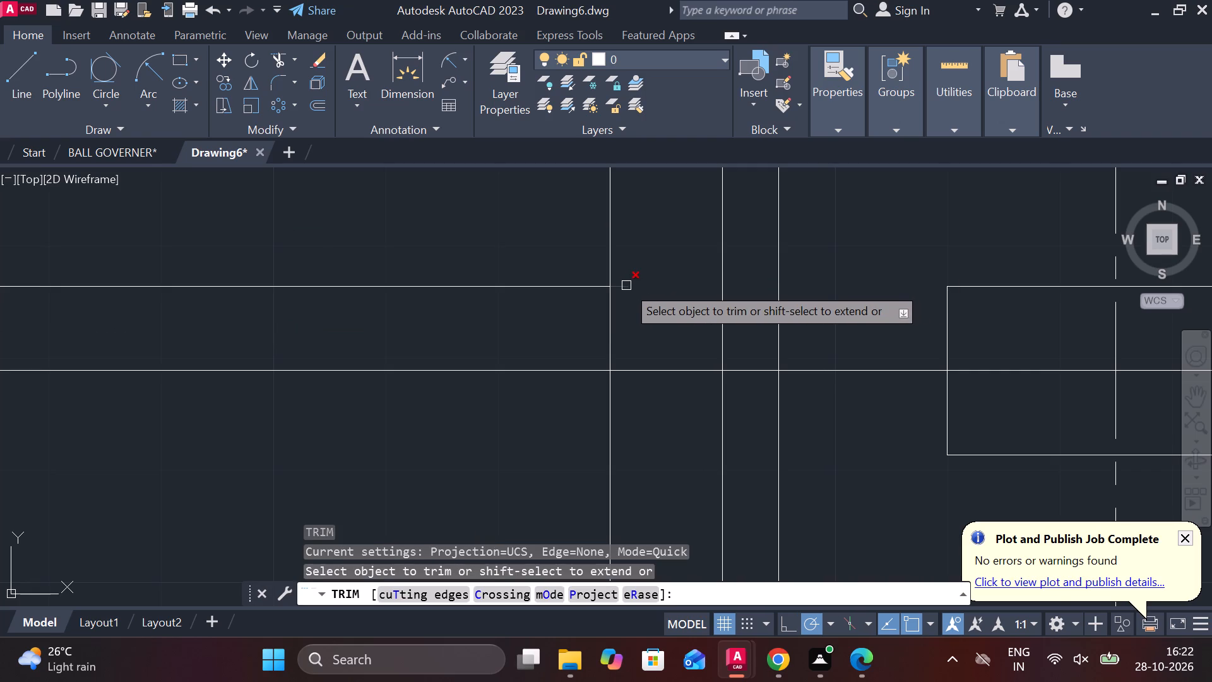
{"action": "left_click", "coordinate": [626, 285]}
{"action": "left_click", "coordinate": [609, 310]}
{"action": "scroll", "coordinate": [609, 310], "scroll_direction": "down", "scroll_amount": 3}
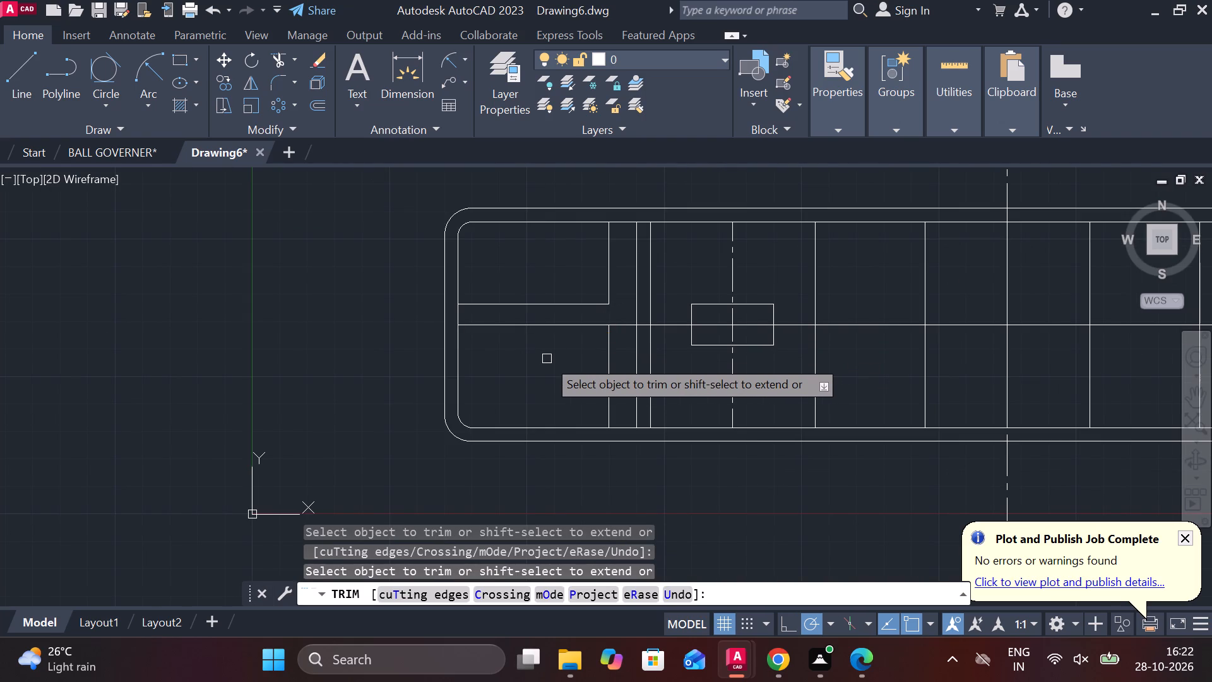
{"action": "key", "text": "Escape"}
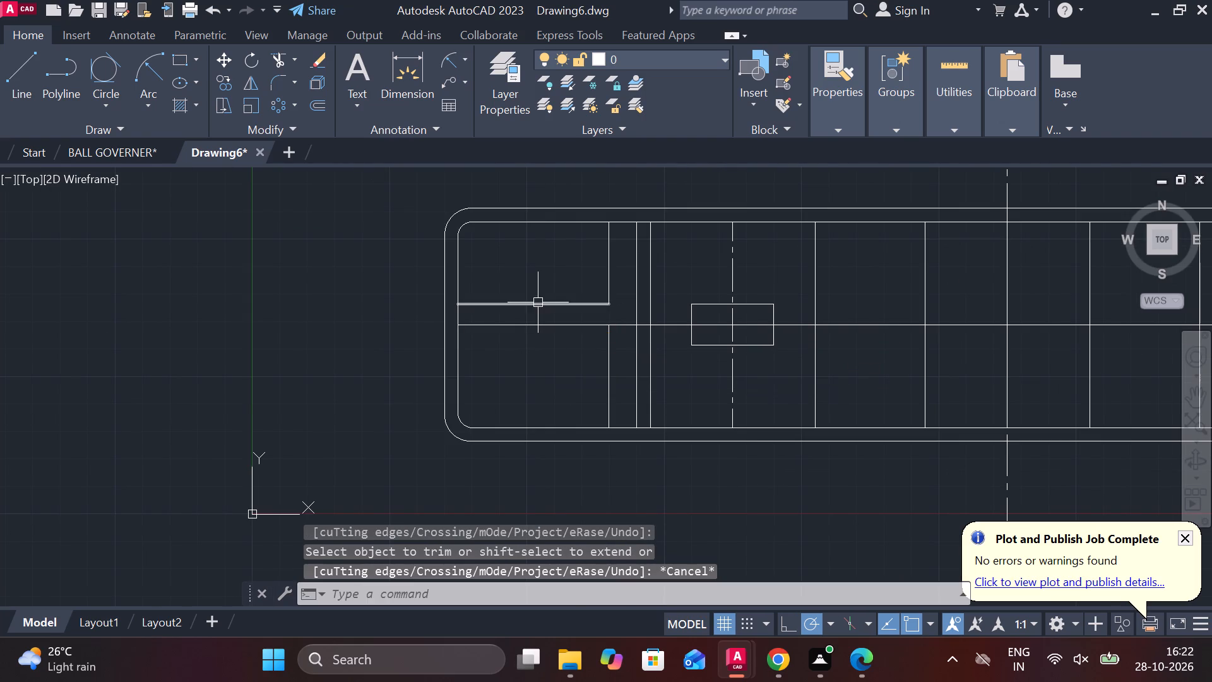
Mirror the new horizontal line about the plan's horizontal centreline, keeping the original.
{"action": "left_click", "coordinate": [538, 303]}
{"action": "type", "text": "MI"}
{"action": "key", "text": "Return"}
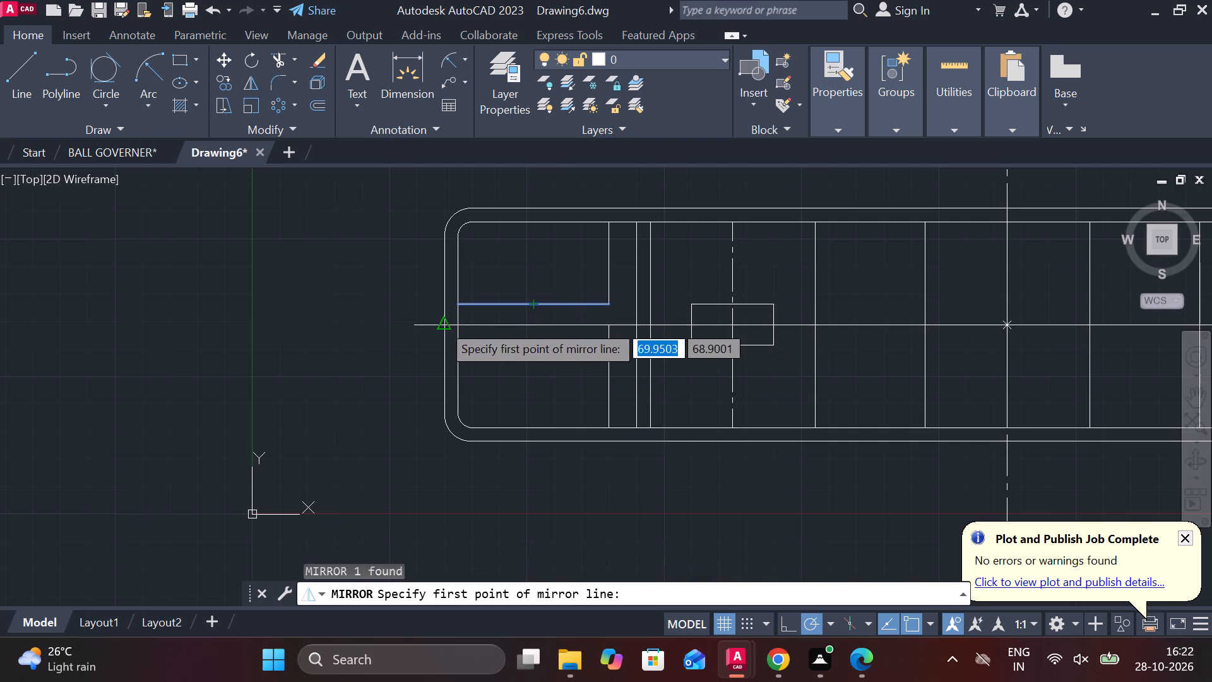
{"action": "left_click", "coordinate": [456, 323]}
{"action": "left_click", "coordinate": [608, 330]}
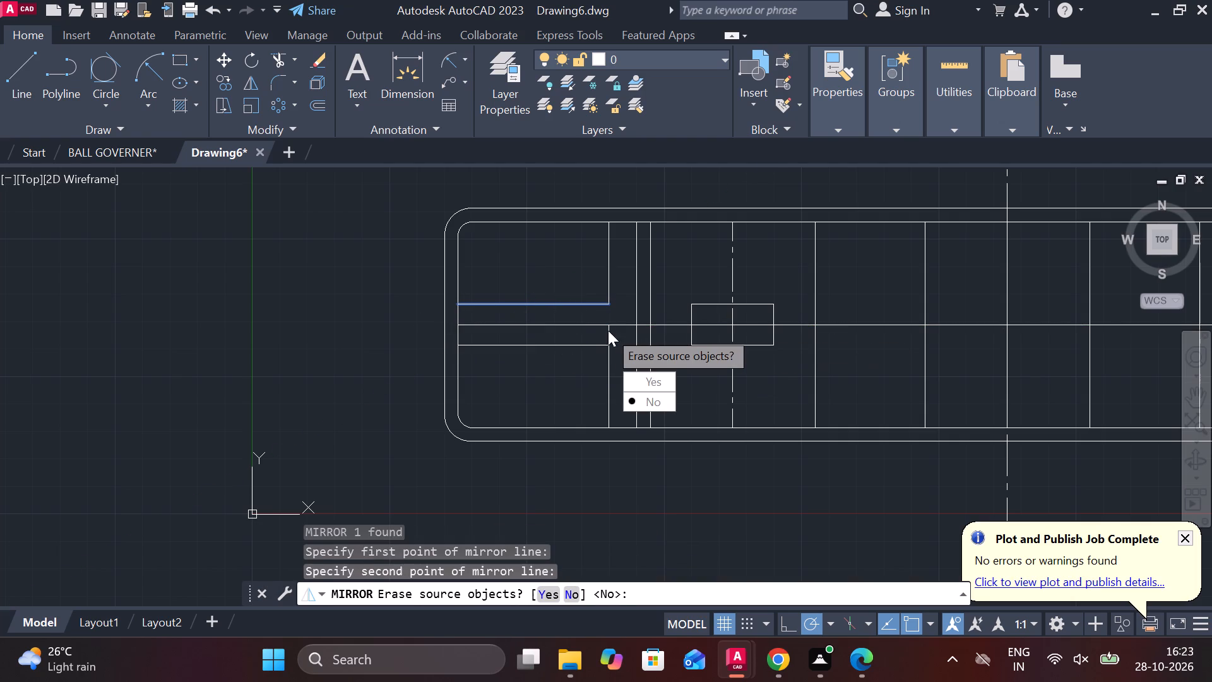
{"action": "left_click_drag", "start_coordinate": [639, 397], "coordinate": [608, 330]}
Trim the left inner wall line between the plan's horizontal centreline and the mirrored line.
{"action": "type", "text": "TR"}
{"action": "key", "text": "space"}
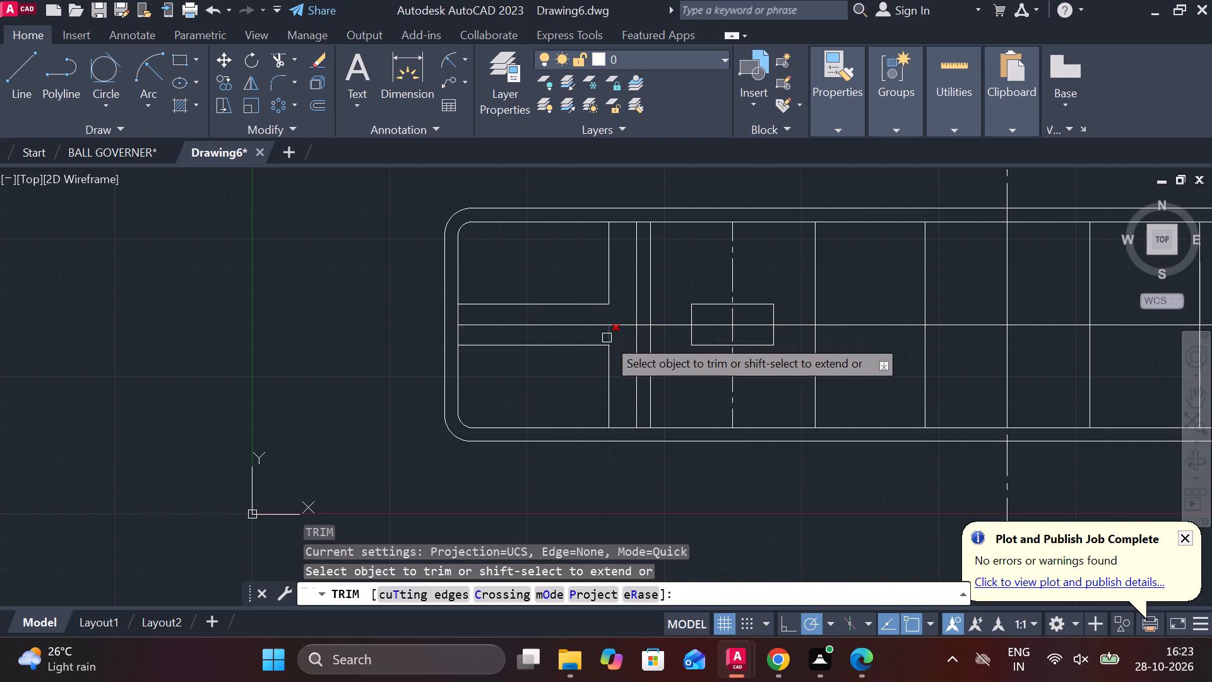
{"action": "left_click", "coordinate": [607, 338]}
{"action": "key", "text": "Escape"}
Set the linetype of the plan view's horizontal centreline to CENTER2.
{"action": "left_click", "coordinate": [605, 328]}
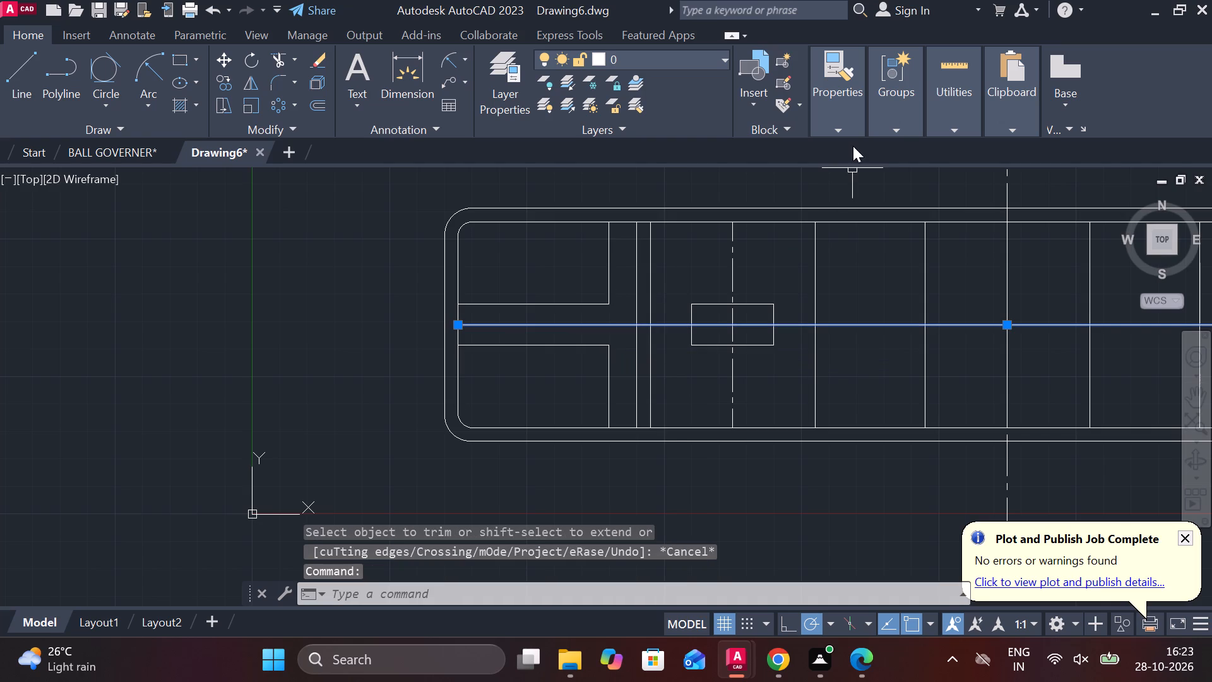
{"action": "left_click", "coordinate": [850, 138]}
{"action": "left_click", "coordinate": [848, 133]}
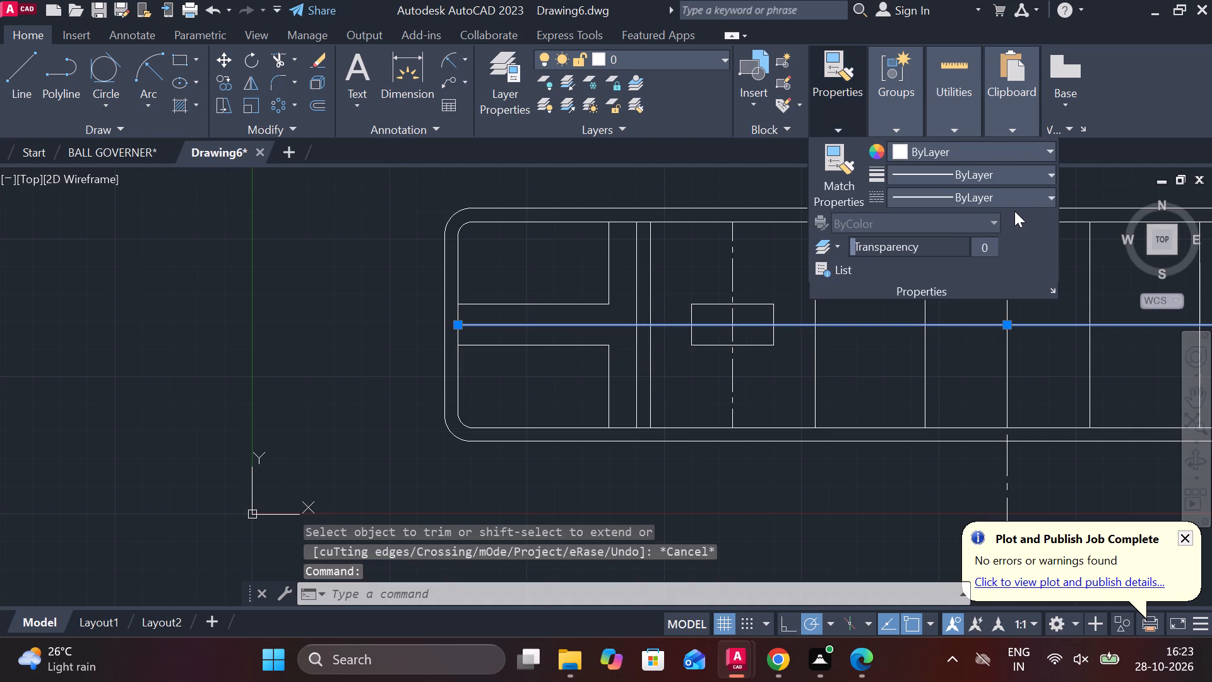
{"action": "left_click", "coordinate": [1007, 202]}
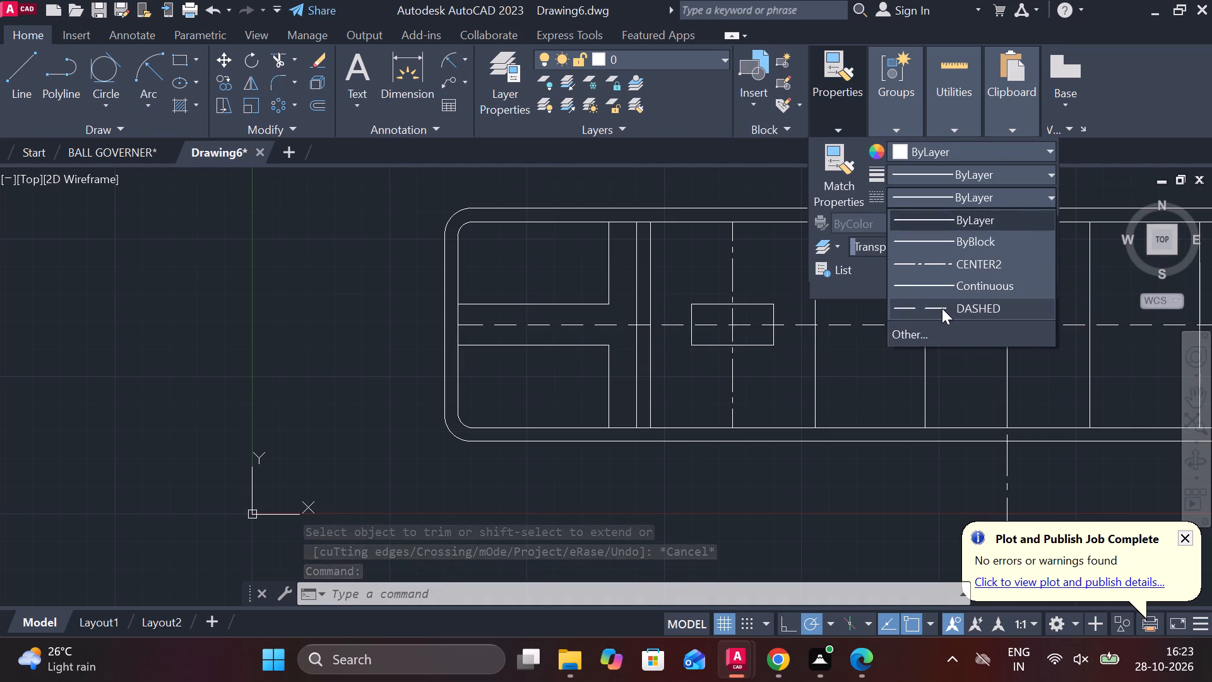
{"action": "left_click", "coordinate": [937, 261]}
{"action": "key", "text": "Escape"}
{"action": "middle_click_drag", "start_coordinate": [716, 402], "coordinate": [671, 395]}
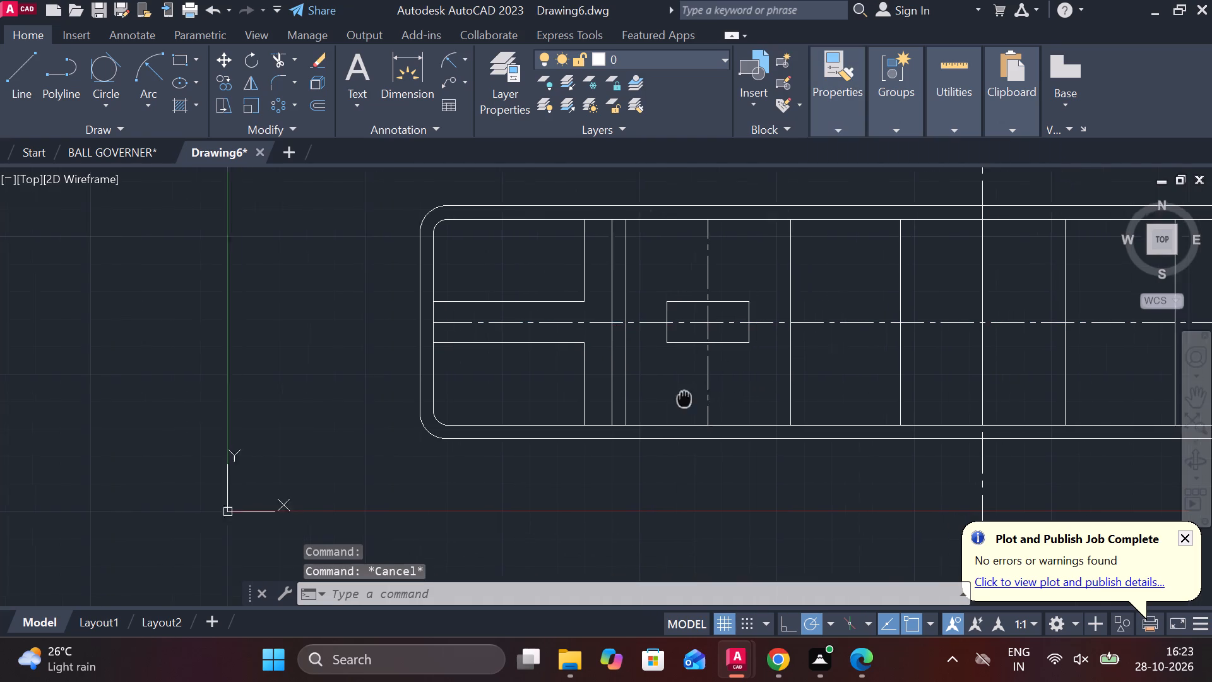
{"action": "middle_click_drag", "start_coordinate": [671, 395], "coordinate": [656, 388]}
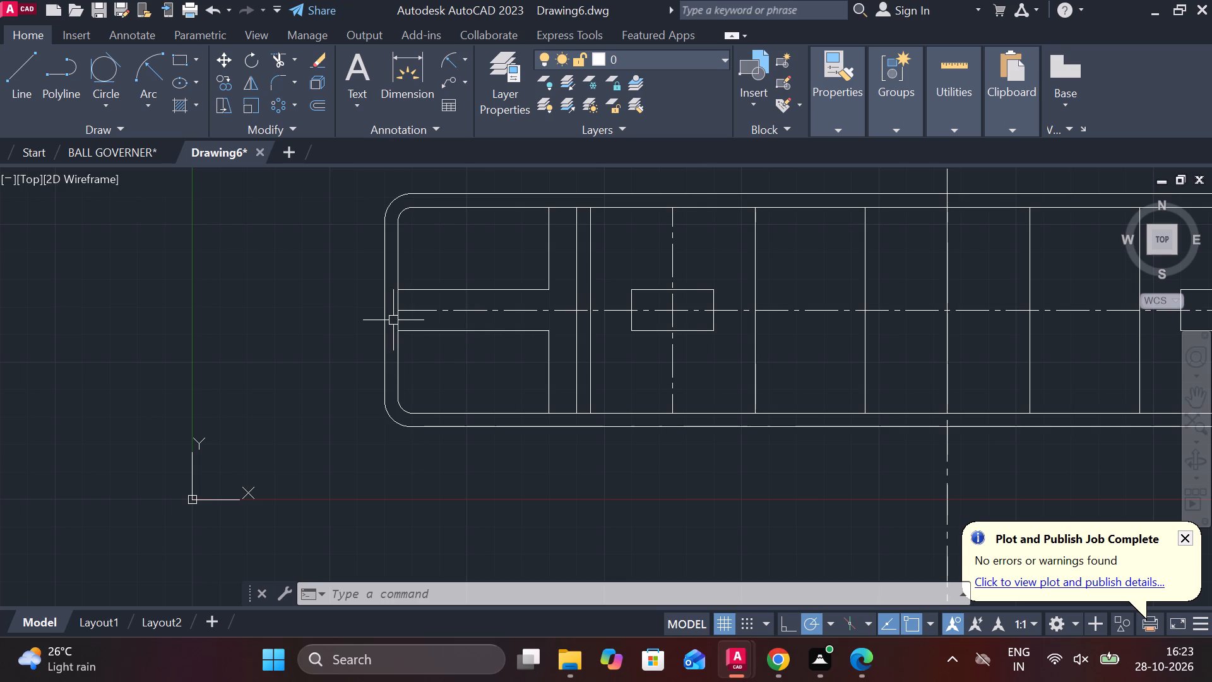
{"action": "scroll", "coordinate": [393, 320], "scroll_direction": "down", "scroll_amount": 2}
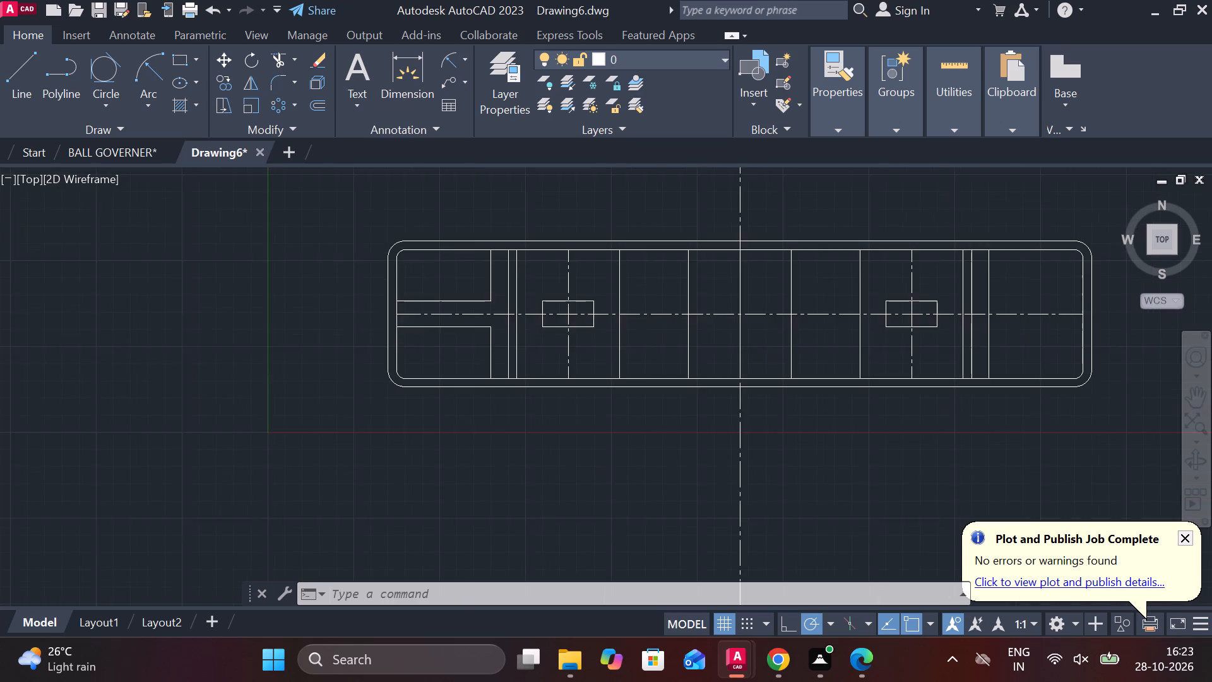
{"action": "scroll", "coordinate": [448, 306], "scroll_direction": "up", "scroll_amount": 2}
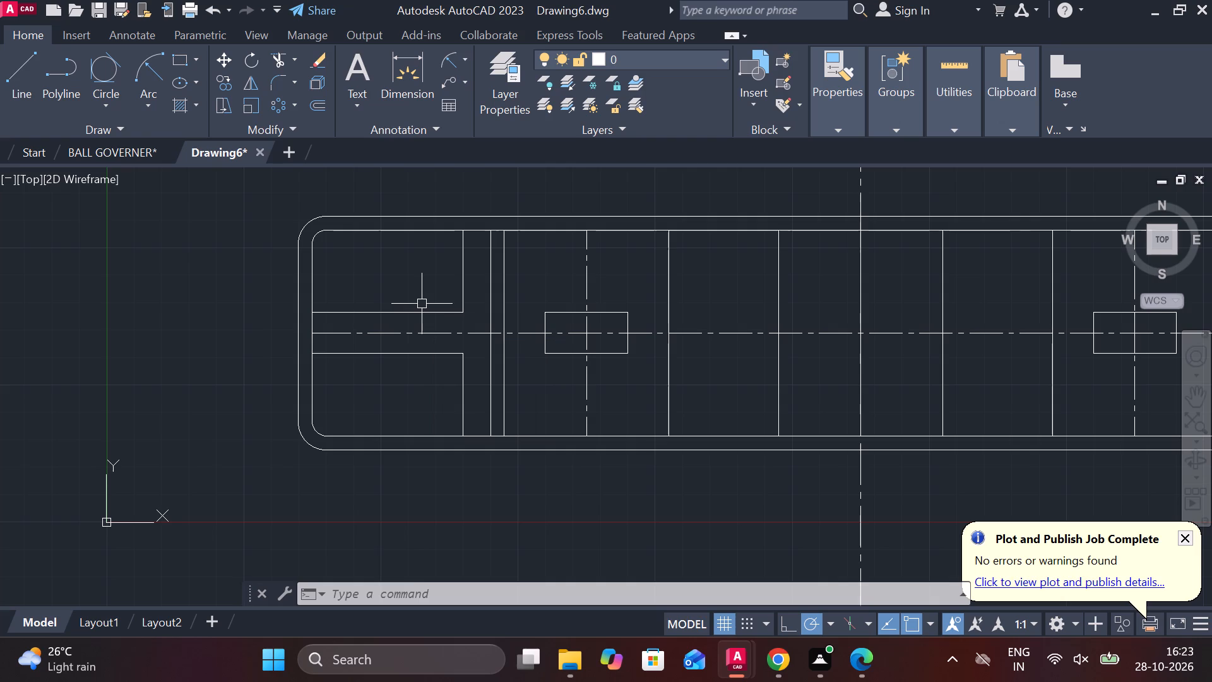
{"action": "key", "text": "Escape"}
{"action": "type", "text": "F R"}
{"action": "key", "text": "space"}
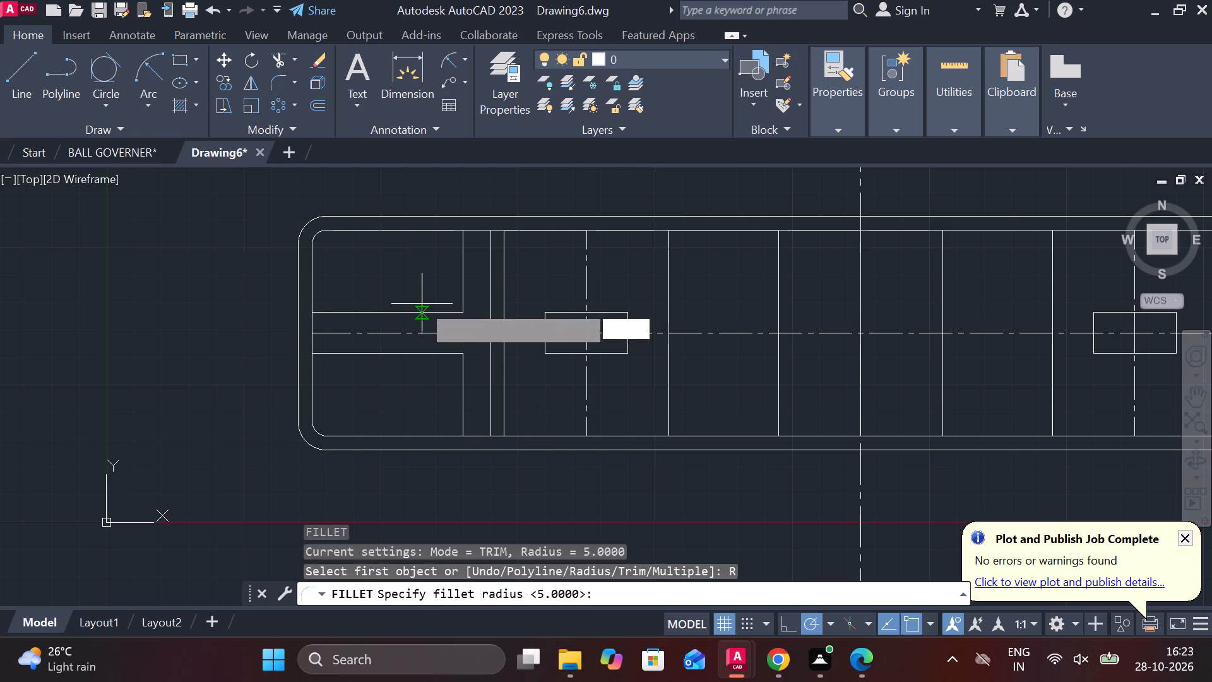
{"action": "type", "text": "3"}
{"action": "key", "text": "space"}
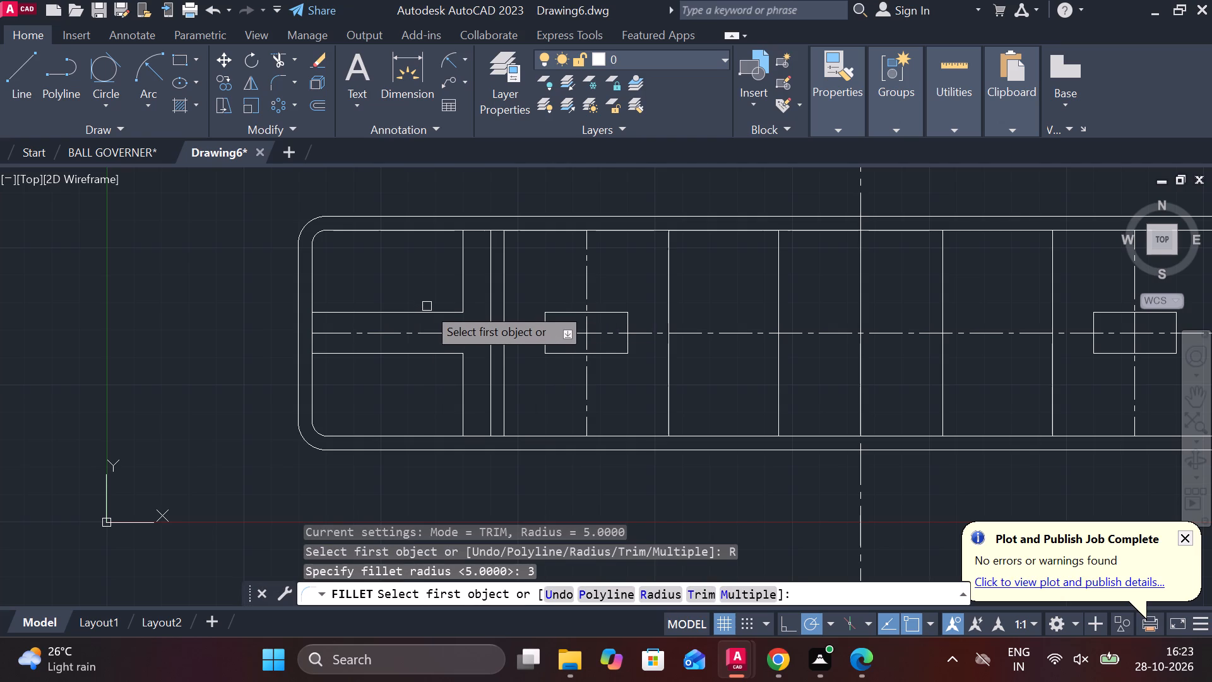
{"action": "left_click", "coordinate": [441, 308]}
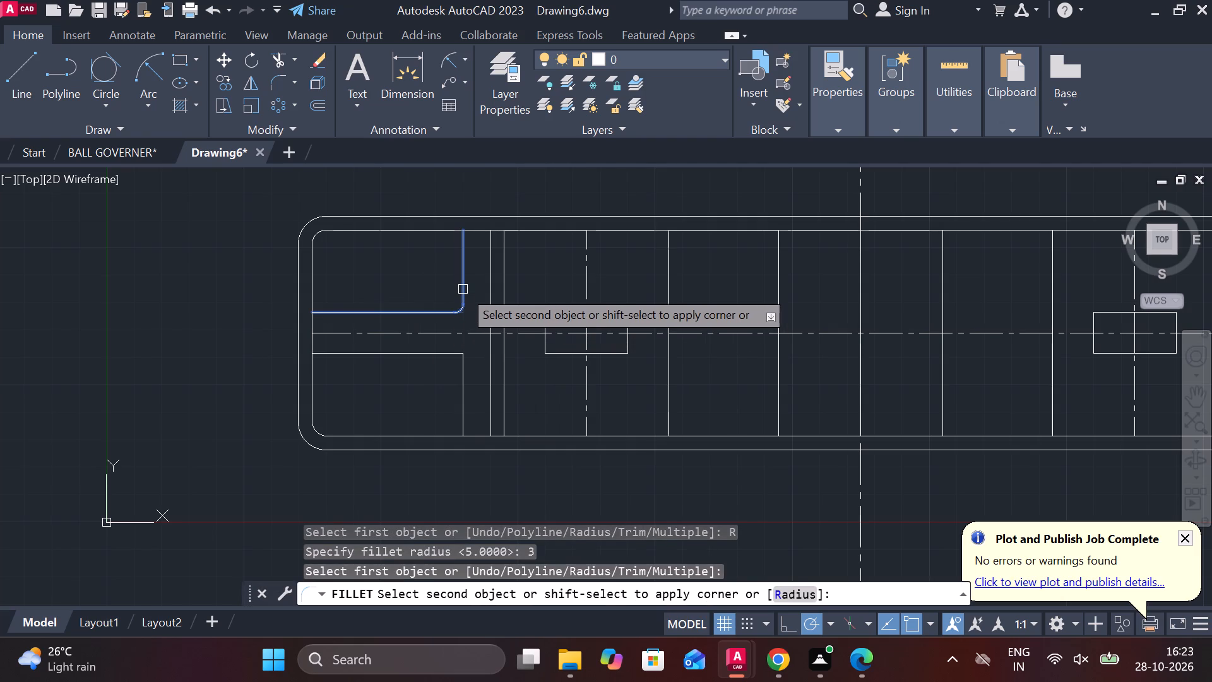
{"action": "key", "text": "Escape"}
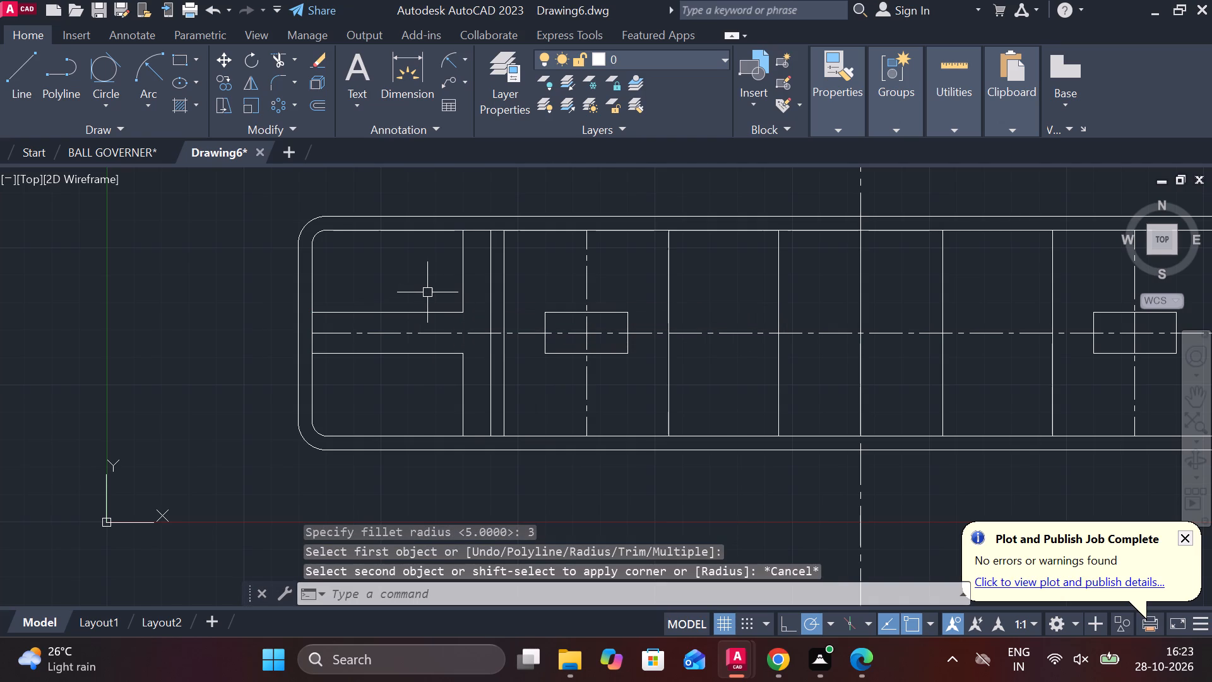
Fillet the inner corner of the plan's left web above the horizontal centreline with radius 5.
{"action": "type", "text": "F R 5"}
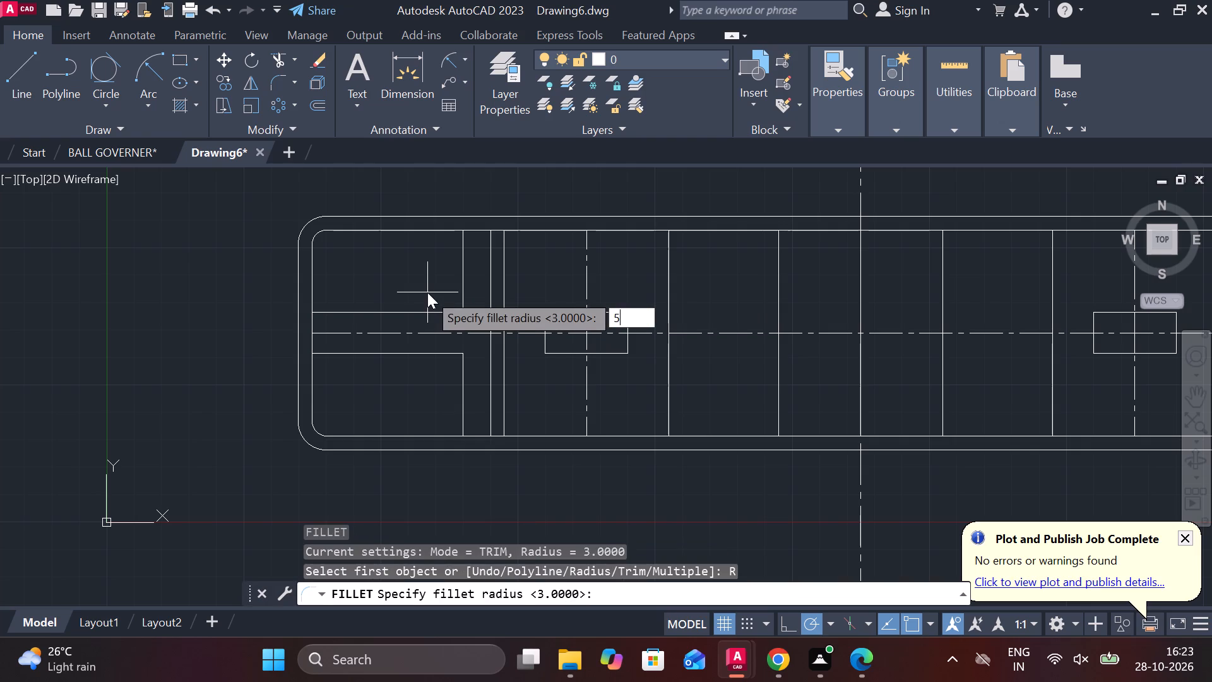
{"action": "key", "text": "space"}
{"action": "left_click", "coordinate": [431, 311]}
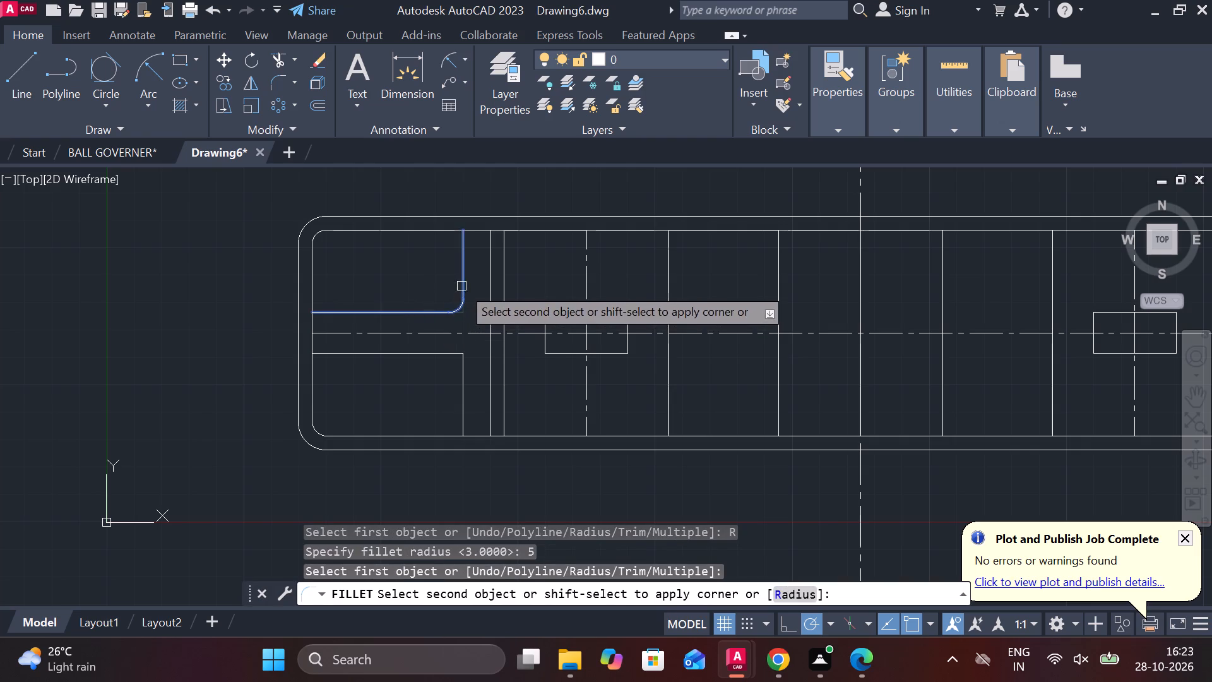
{"action": "left_click", "coordinate": [461, 286]}
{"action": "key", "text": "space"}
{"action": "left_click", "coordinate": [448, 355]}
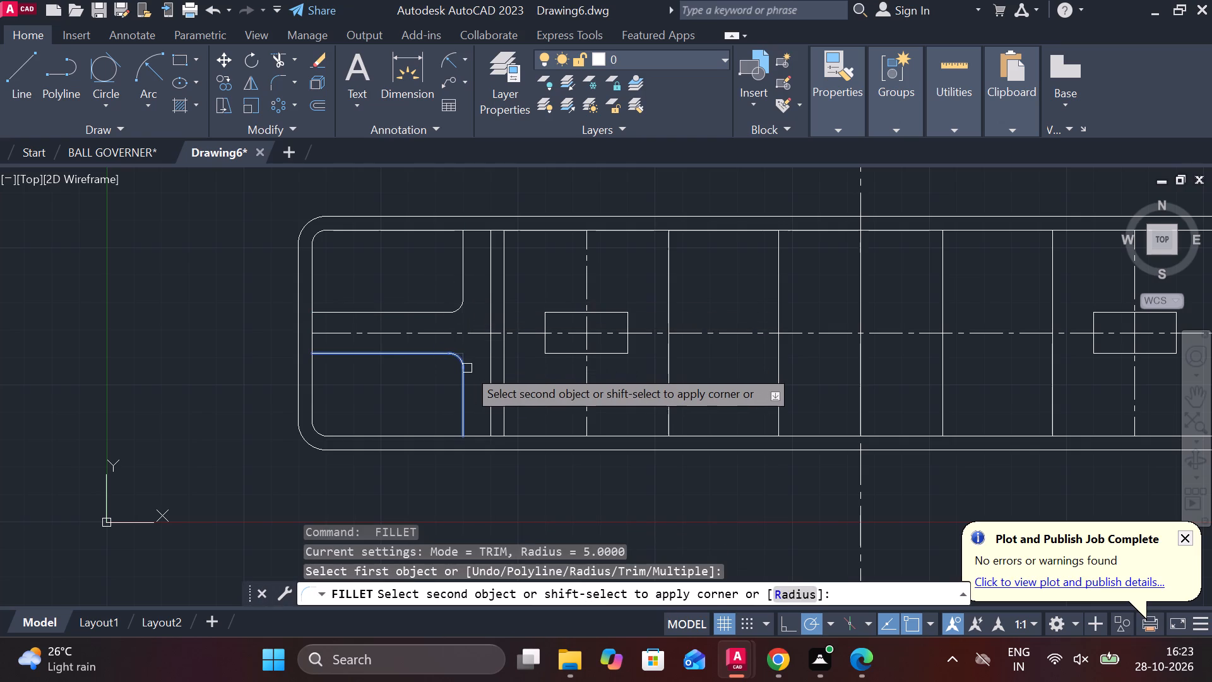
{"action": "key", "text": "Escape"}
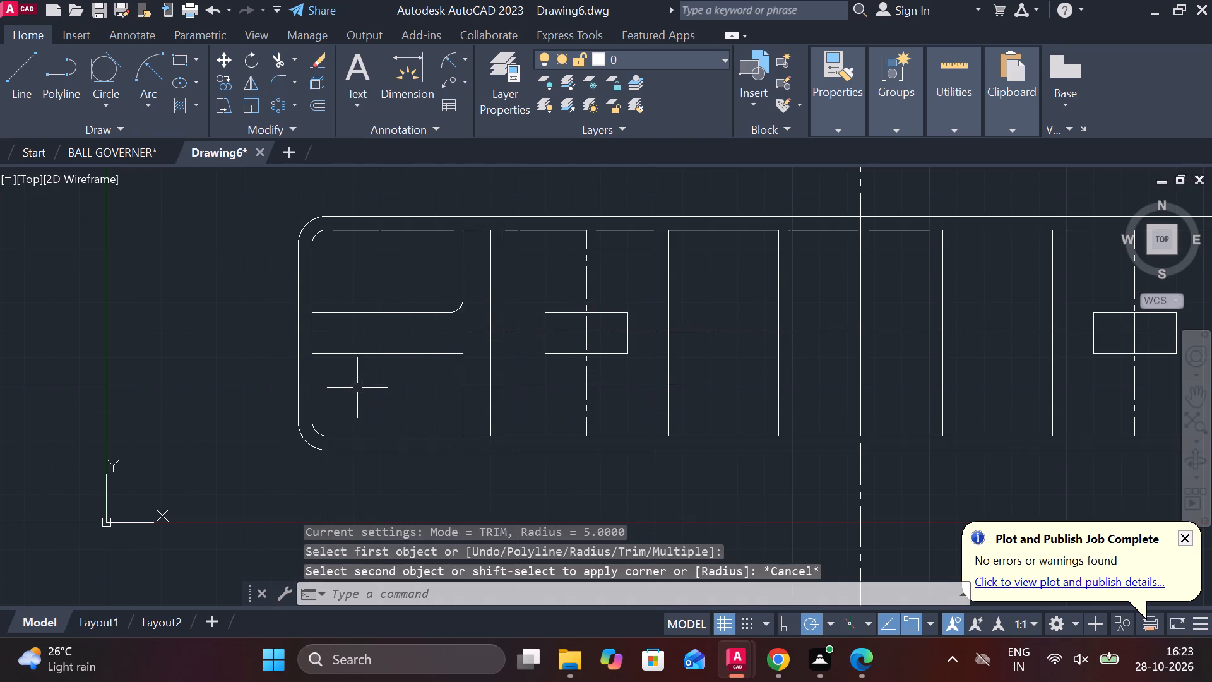
Fillet the left web's matching inner corner below the plan's horizontal centreline with radius 5.
{"action": "key", "text": "space"}
{"action": "left_click", "coordinate": [429, 350]}
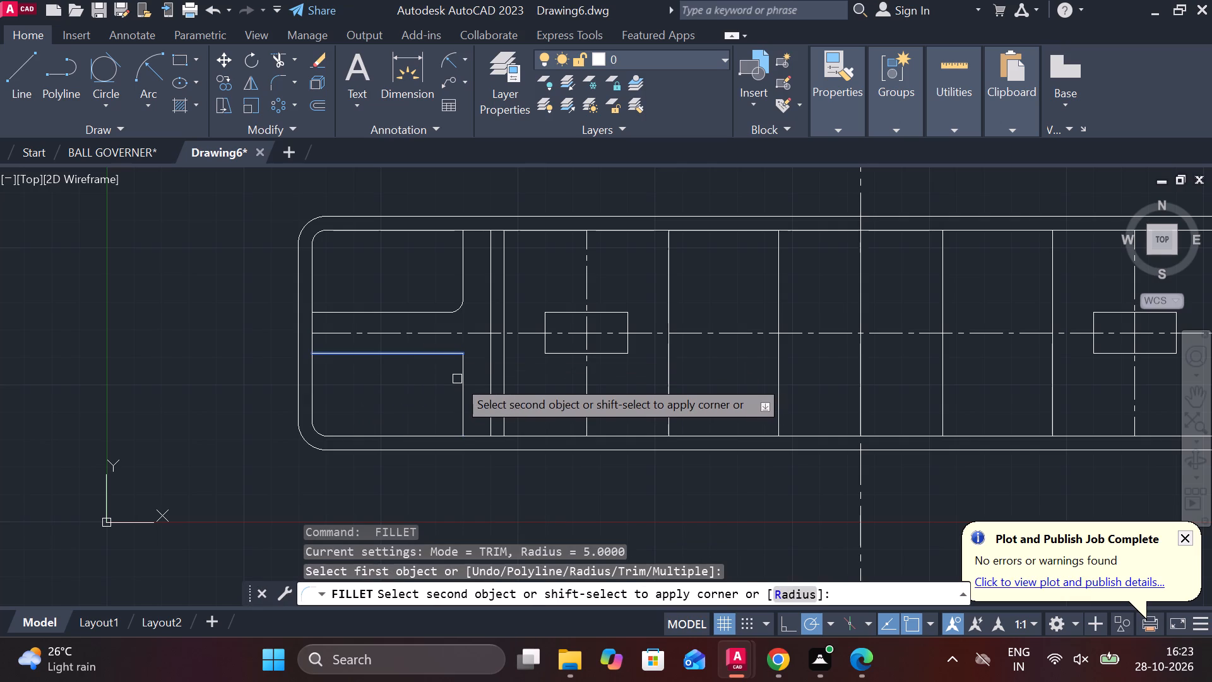
{"action": "left_click", "coordinate": [463, 379]}
Examine the front view, plan and sectioned side view to compare the left web with the base and undercut geometry.
{"action": "scroll", "coordinate": [458, 357], "scroll_direction": "down", "scroll_amount": 1}
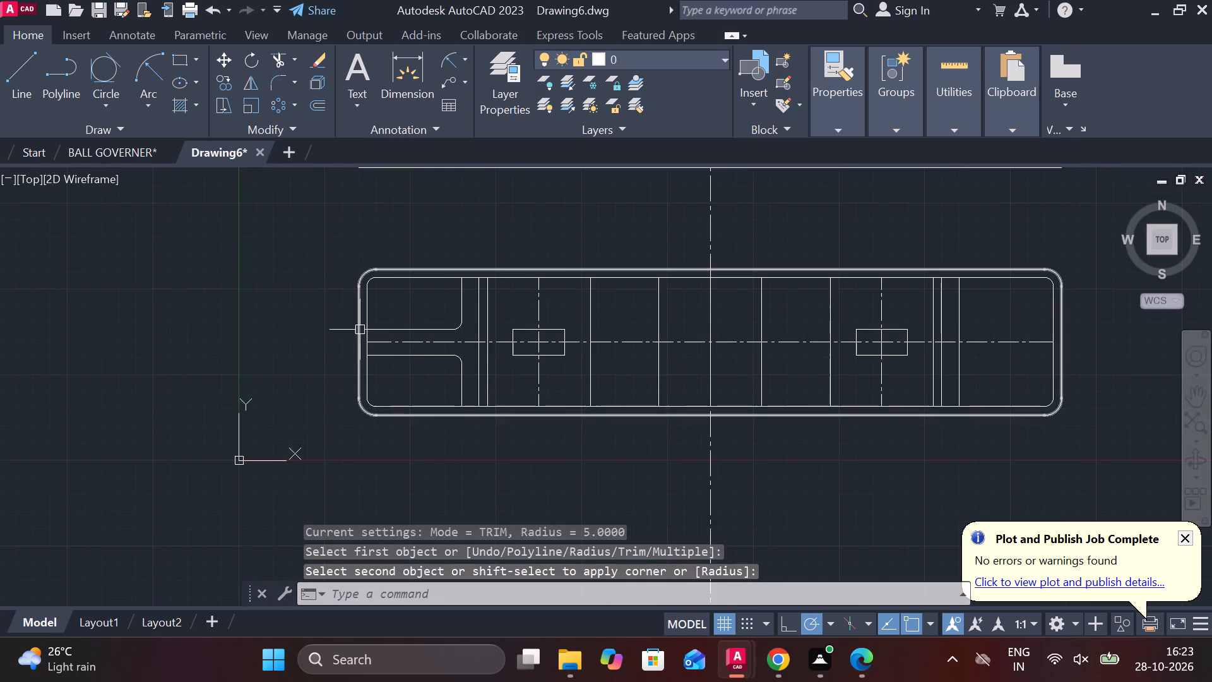
{"action": "scroll", "coordinate": [338, 328], "scroll_direction": "up", "scroll_amount": 2}
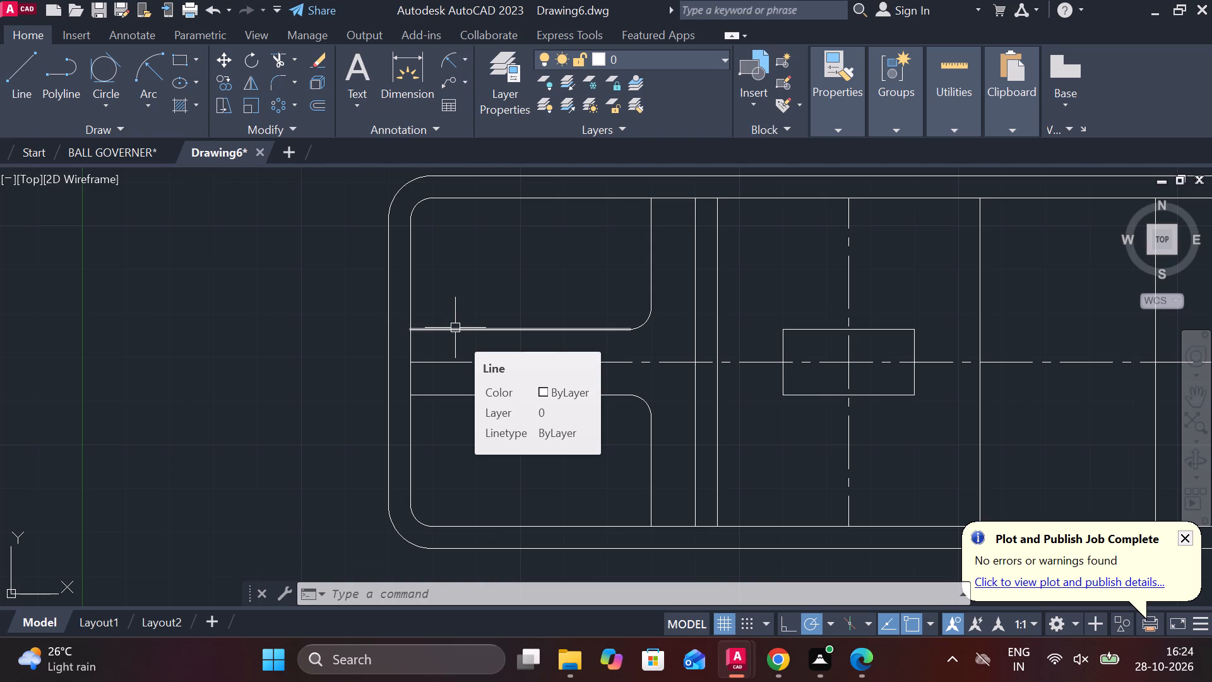
{"action": "scroll", "coordinate": [455, 328], "scroll_direction": "down", "scroll_amount": 4}
{"action": "middle_click_drag", "start_coordinate": [502, 261], "coordinate": [520, 282]}
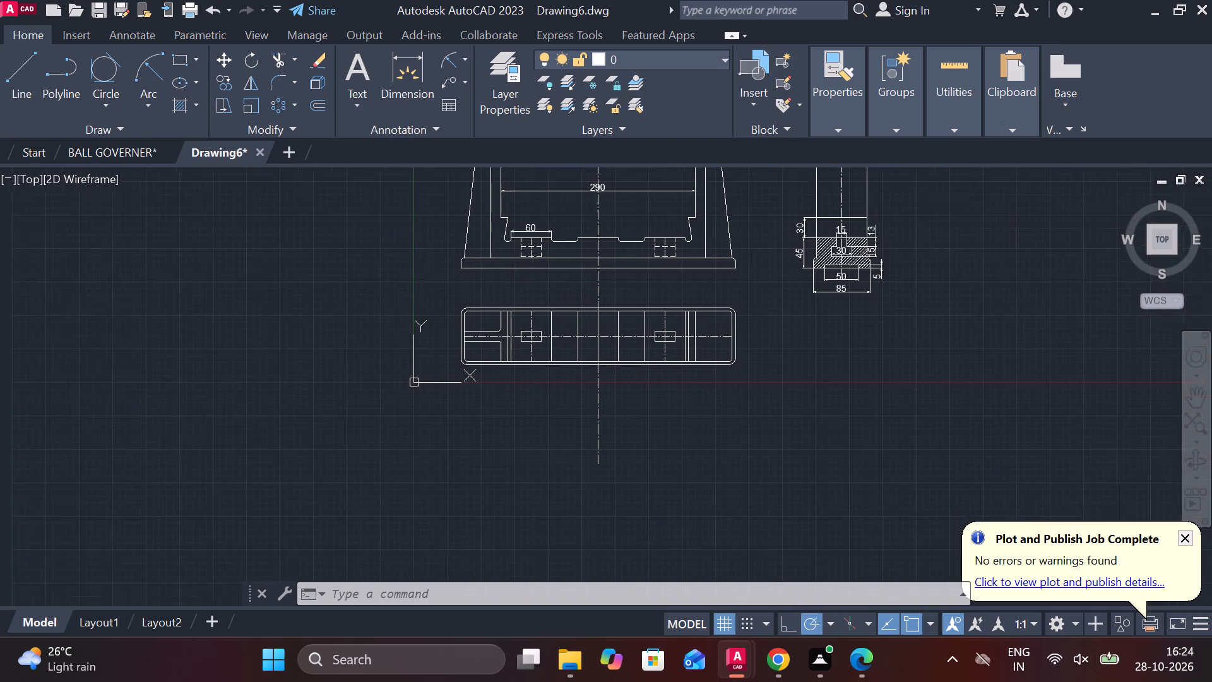
{"action": "middle_click_drag", "start_coordinate": [520, 282], "coordinate": [523, 289]}
{"action": "scroll", "coordinate": [496, 292], "scroll_direction": "up", "scroll_amount": 1}
{"action": "scroll", "coordinate": [496, 292], "scroll_direction": "down", "scroll_amount": 2}
{"action": "scroll", "coordinate": [496, 274], "scroll_direction": "up", "scroll_amount": 1}
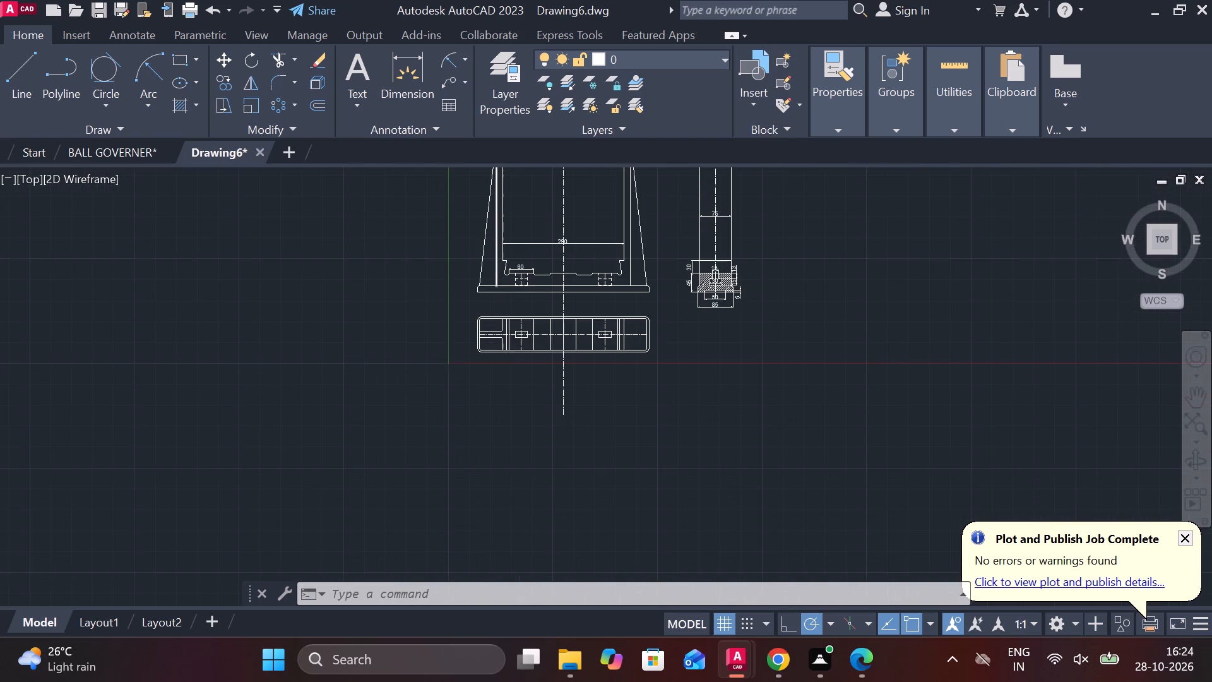
{"action": "scroll", "coordinate": [496, 274], "scroll_direction": "down", "scroll_amount": 2}
{"action": "scroll", "coordinate": [493, 239], "scroll_direction": "up", "scroll_amount": 2}
{"action": "middle_click_drag", "start_coordinate": [493, 239], "coordinate": [520, 426]}
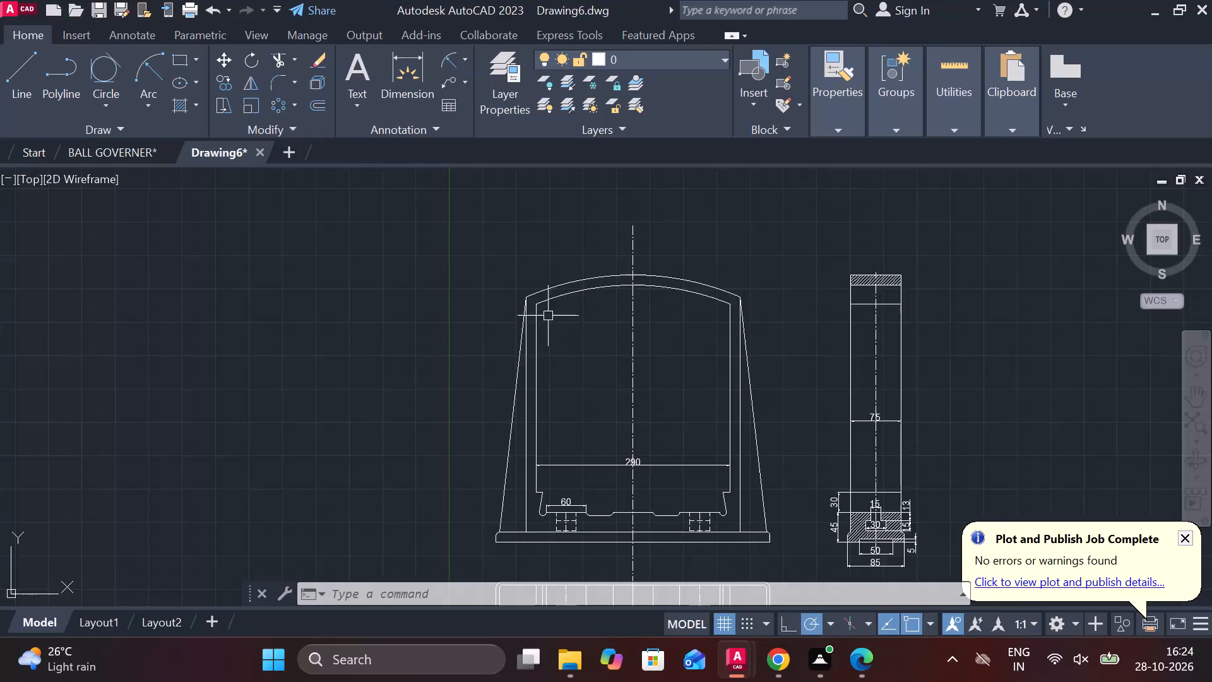
{"action": "scroll", "coordinate": [547, 308], "scroll_direction": "up", "scroll_amount": 3}
{"action": "scroll", "coordinate": [470, 286], "scroll_direction": "down", "scroll_amount": 4}
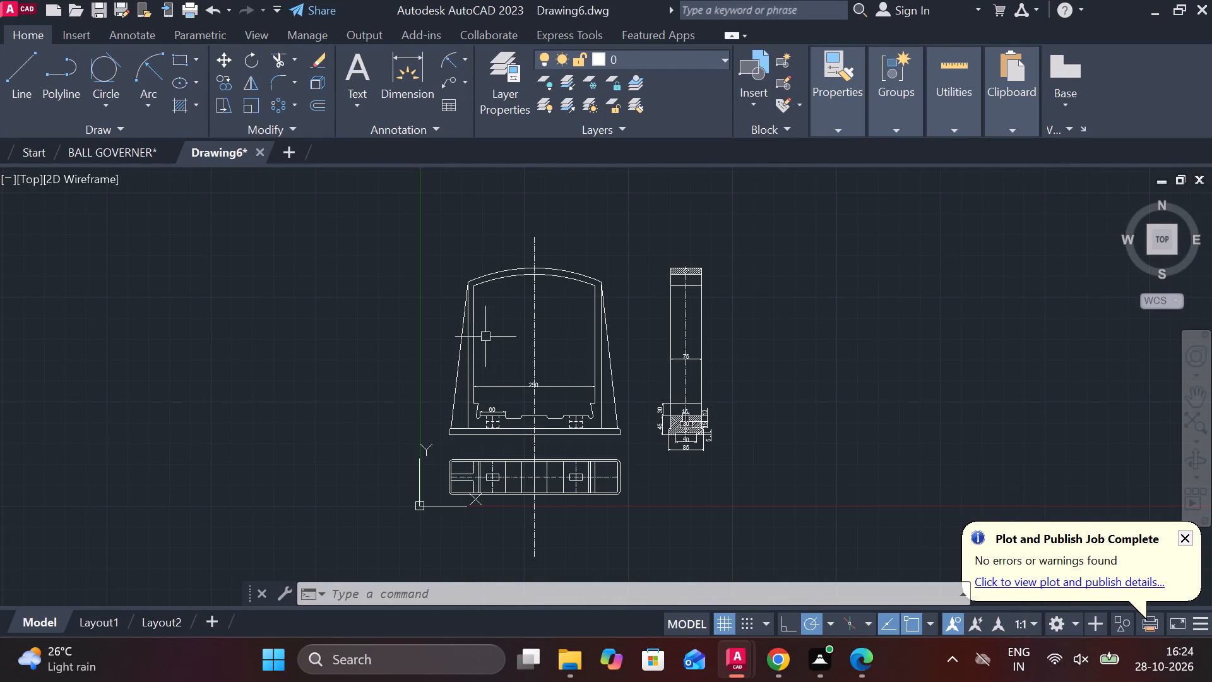
{"action": "scroll", "coordinate": [485, 336], "scroll_direction": "up", "scroll_amount": 3}
{"action": "middle_click_drag", "start_coordinate": [488, 325], "coordinate": [543, 428]}
{"action": "scroll", "coordinate": [544, 404], "scroll_direction": "down", "scroll_amount": 2}
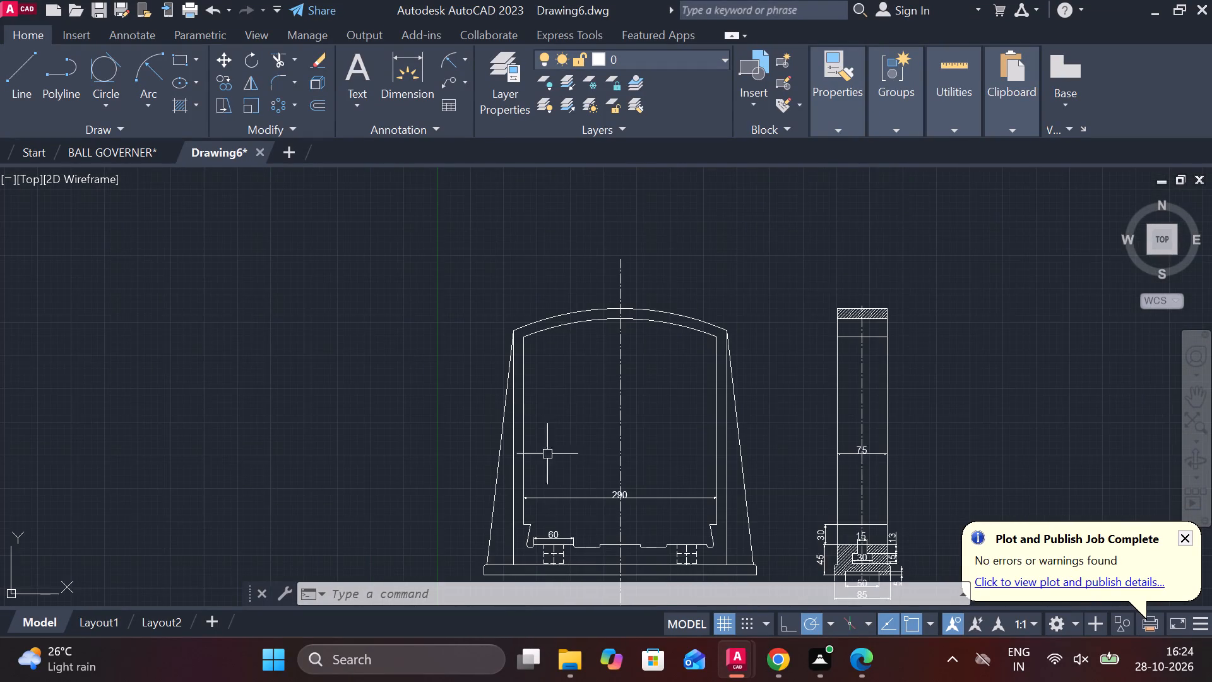
{"action": "middle_click_drag", "start_coordinate": [545, 482], "coordinate": [537, 340]}
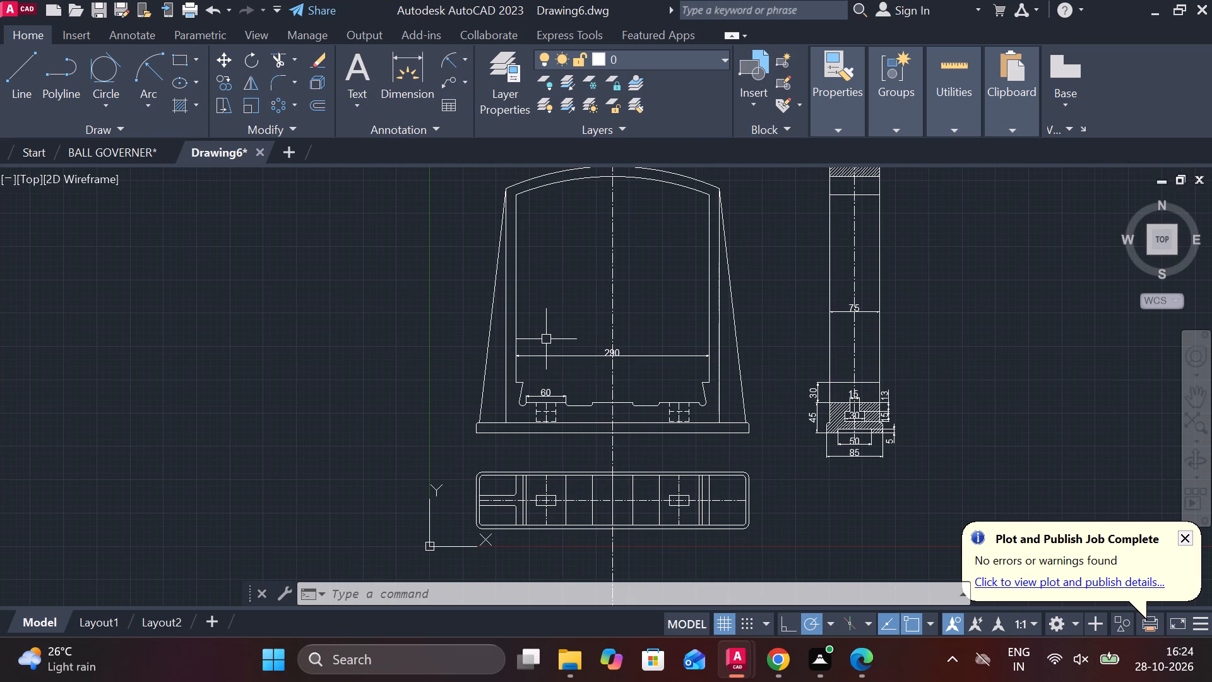
{"action": "scroll", "coordinate": [587, 361], "scroll_direction": "down", "scroll_amount": 3}
{"action": "scroll", "coordinate": [564, 393], "scroll_direction": "up", "scroll_amount": 2}
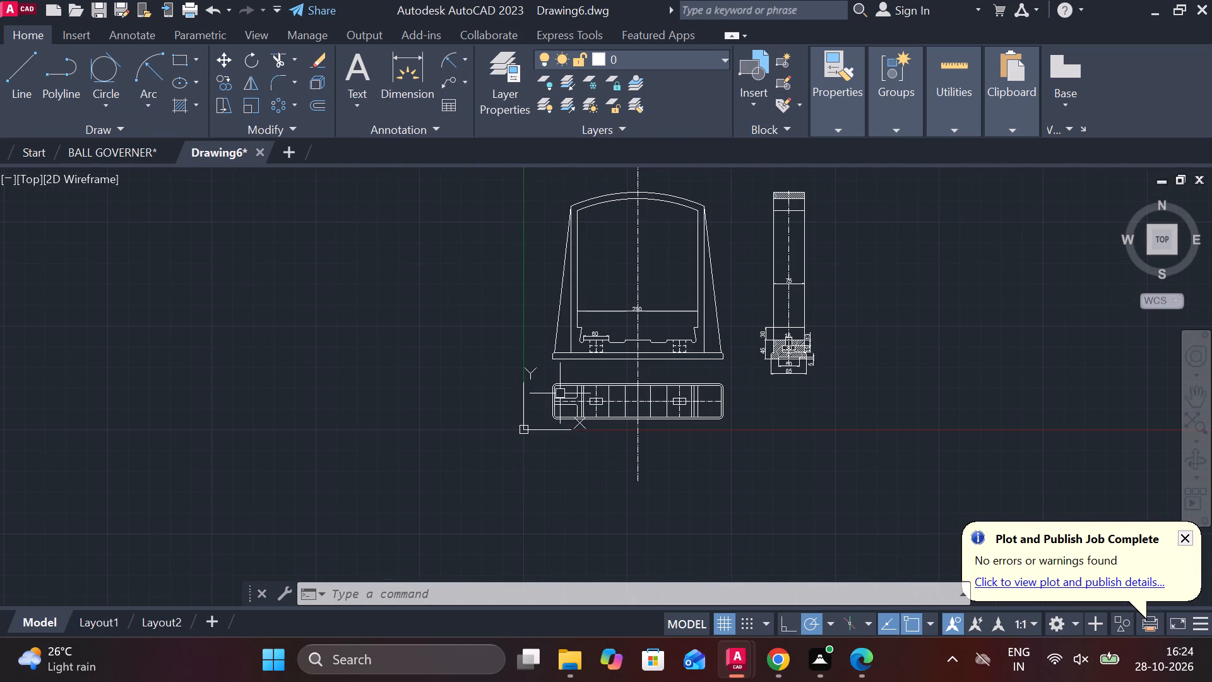
{"action": "scroll", "coordinate": [763, 393], "scroll_direction": "up", "scroll_amount": 1}
{"action": "middle_click_drag", "start_coordinate": [762, 393], "coordinate": [697, 390]}
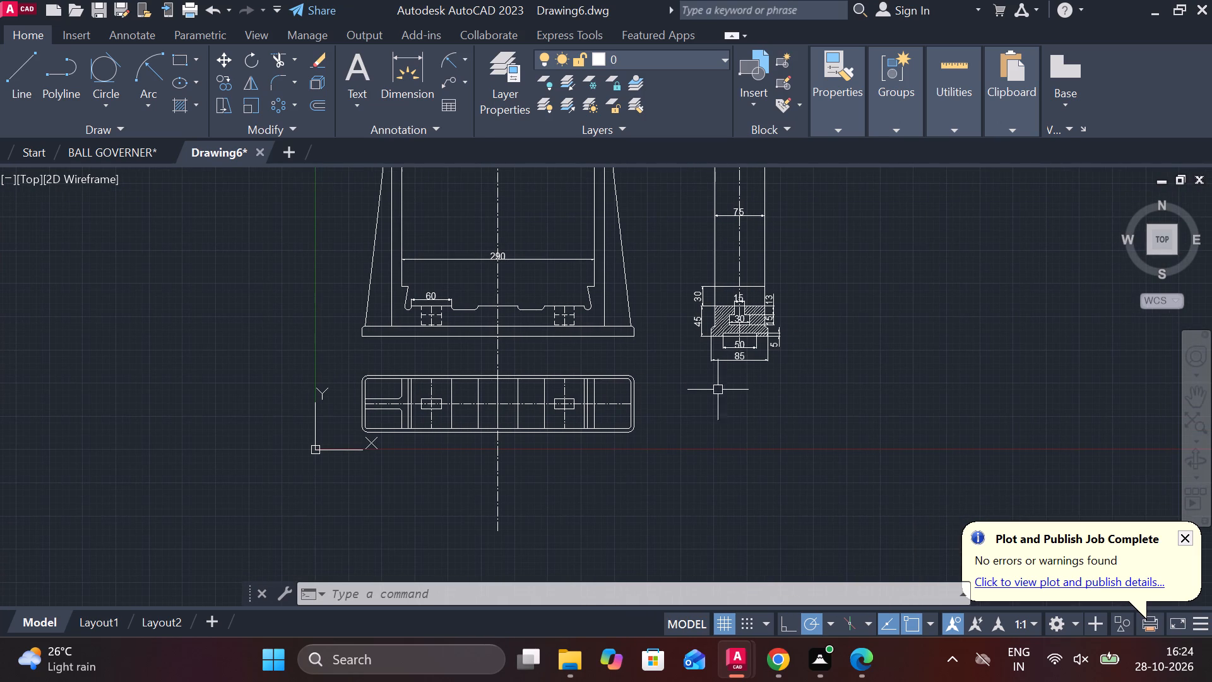
{"action": "middle_click_drag", "start_coordinate": [699, 413], "coordinate": [675, 448]}
{"action": "scroll", "coordinate": [706, 382], "scroll_direction": "up", "scroll_amount": 1}
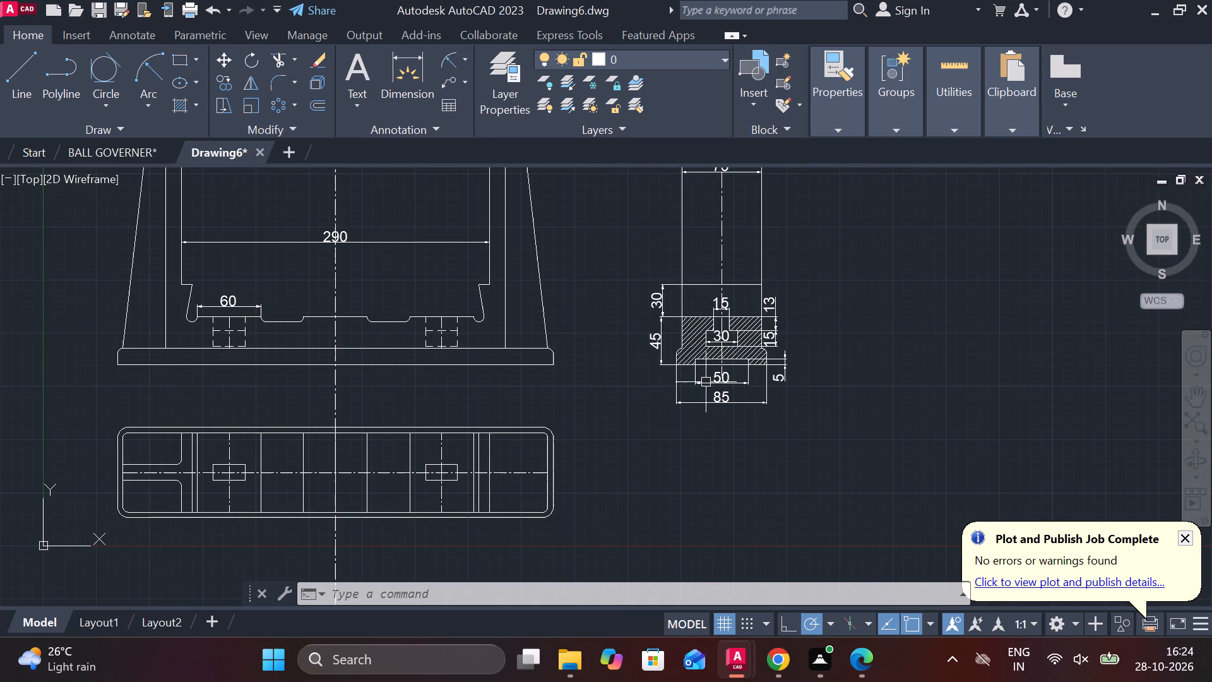
{"action": "middle_click_drag", "start_coordinate": [588, 354], "coordinate": [605, 359]}
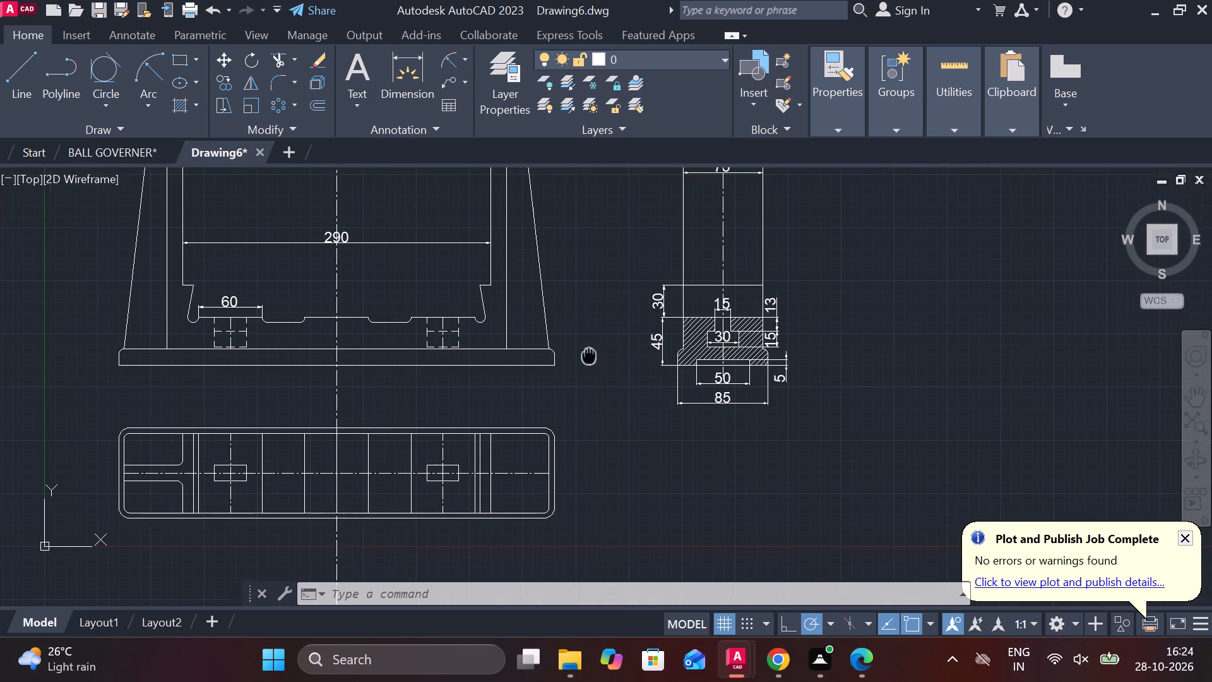
{"action": "middle_click_drag", "start_coordinate": [605, 359], "coordinate": [625, 421]}
{"action": "middle_click_drag", "start_coordinate": [621, 421], "coordinate": [711, 317]}
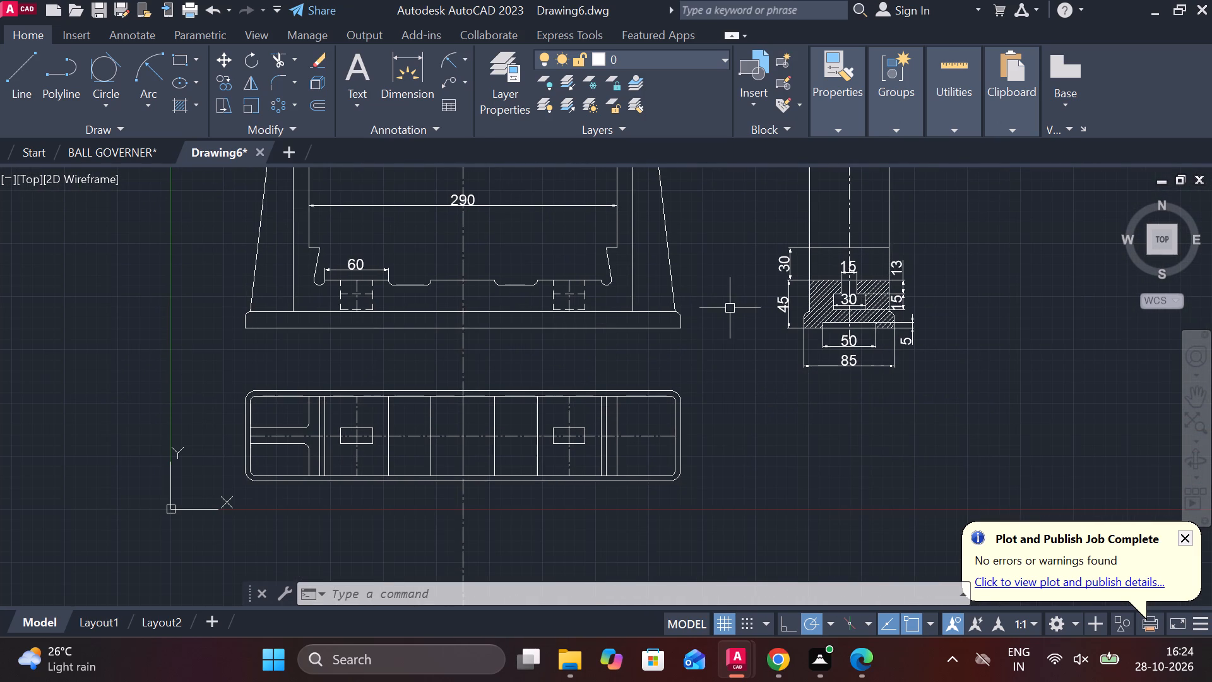
{"action": "middle_click_drag", "start_coordinate": [404, 311], "coordinate": [446, 285]}
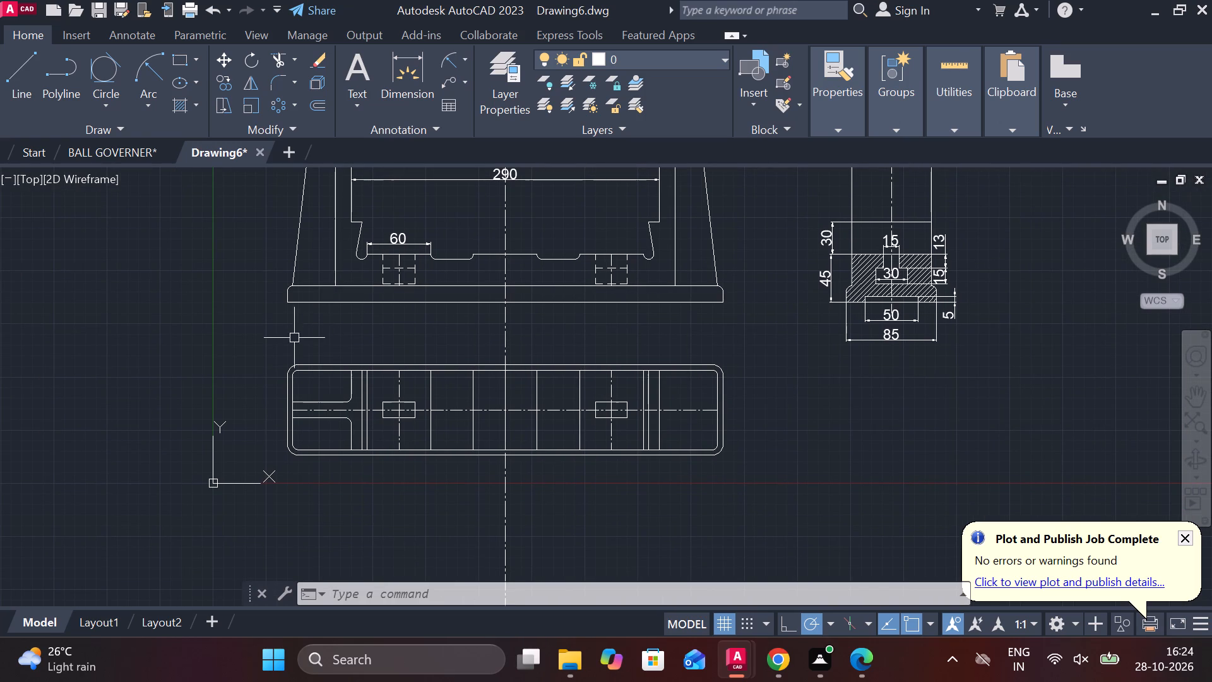
Draw a vertical line along the plan's left inner wall between the left ends of the web's two horizontal edges.
{"action": "scroll", "coordinate": [294, 378], "scroll_direction": "up", "scroll_amount": 1}
{"action": "middle_click_drag", "start_coordinate": [294, 378], "coordinate": [318, 300]}
{"action": "scroll", "coordinate": [323, 330], "scroll_direction": "up", "scroll_amount": 3}
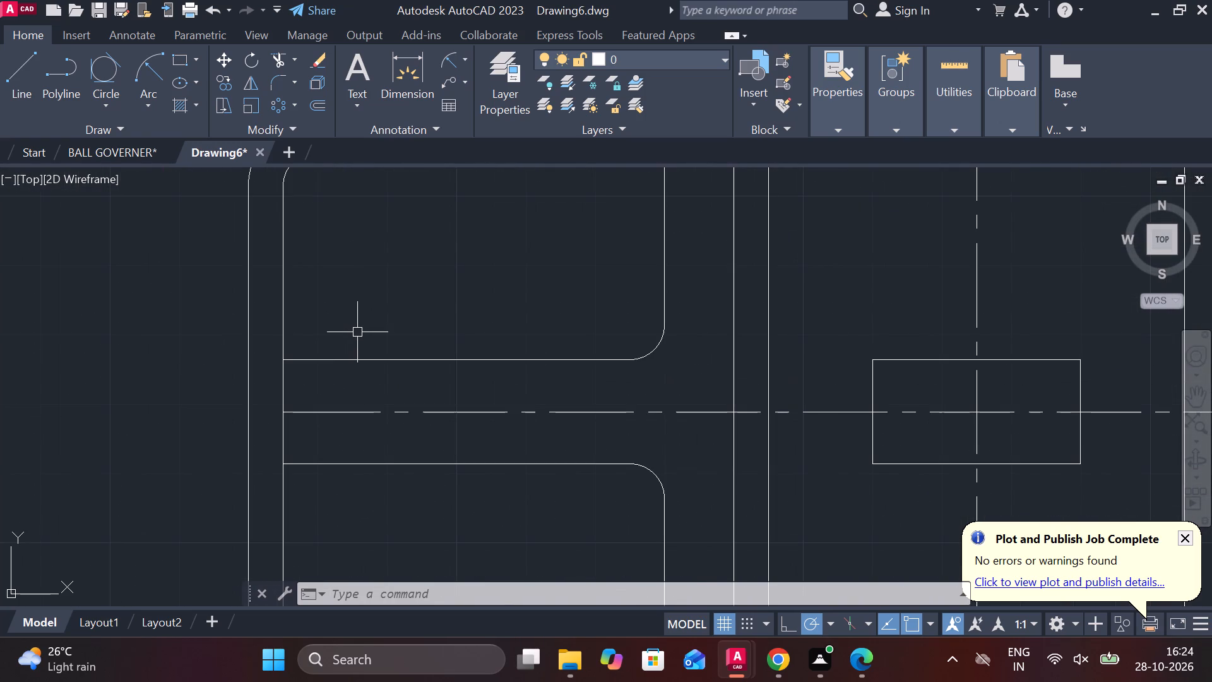
{"action": "key", "text": "l"}
{"action": "key", "text": "Return"}
{"action": "left_click", "coordinate": [285, 361]}
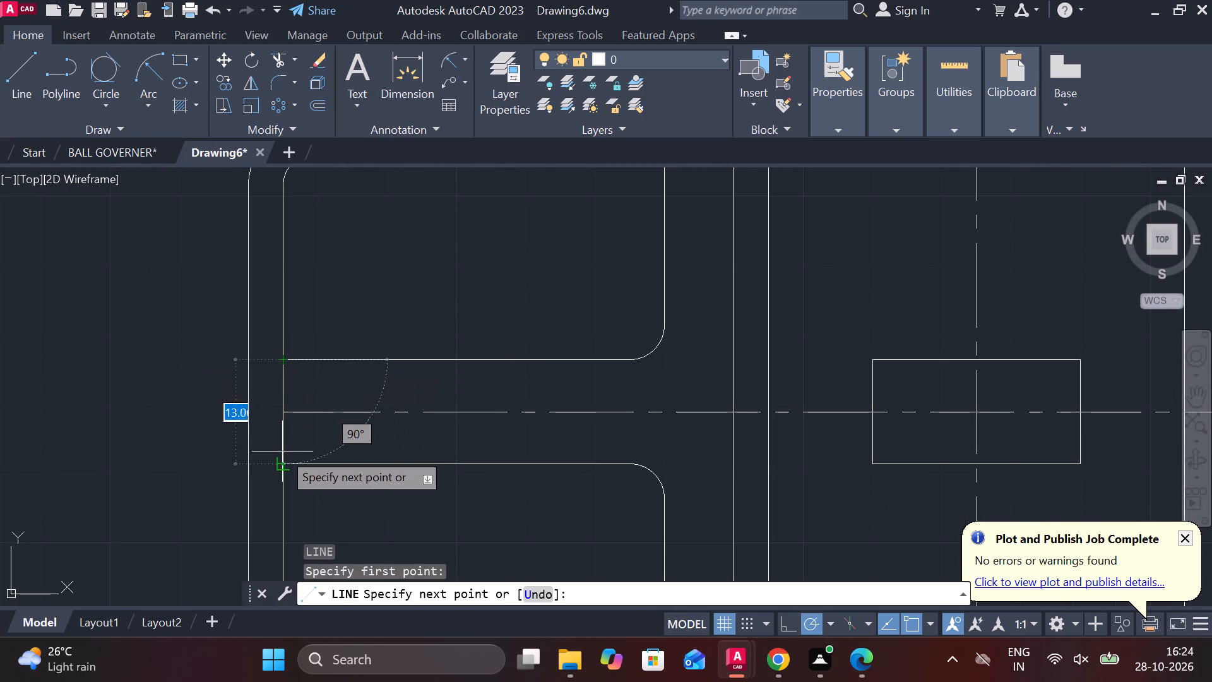
{"action": "left_click", "coordinate": [282, 453]}
{"action": "key", "text": "Escape"}
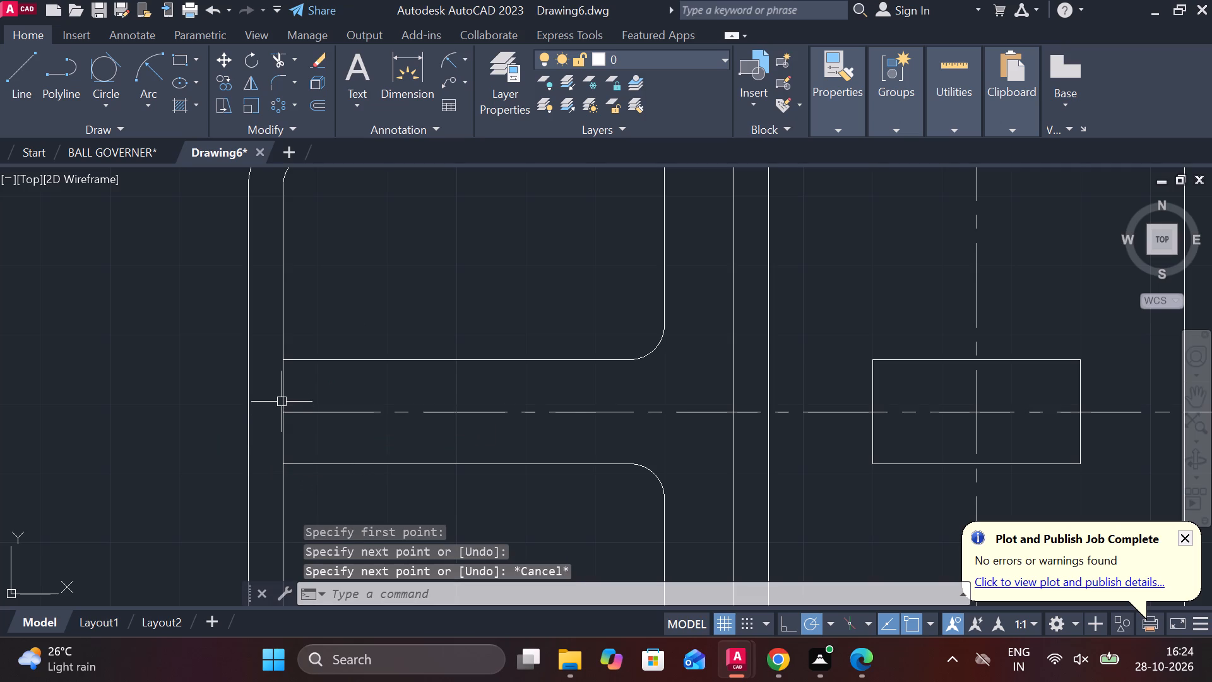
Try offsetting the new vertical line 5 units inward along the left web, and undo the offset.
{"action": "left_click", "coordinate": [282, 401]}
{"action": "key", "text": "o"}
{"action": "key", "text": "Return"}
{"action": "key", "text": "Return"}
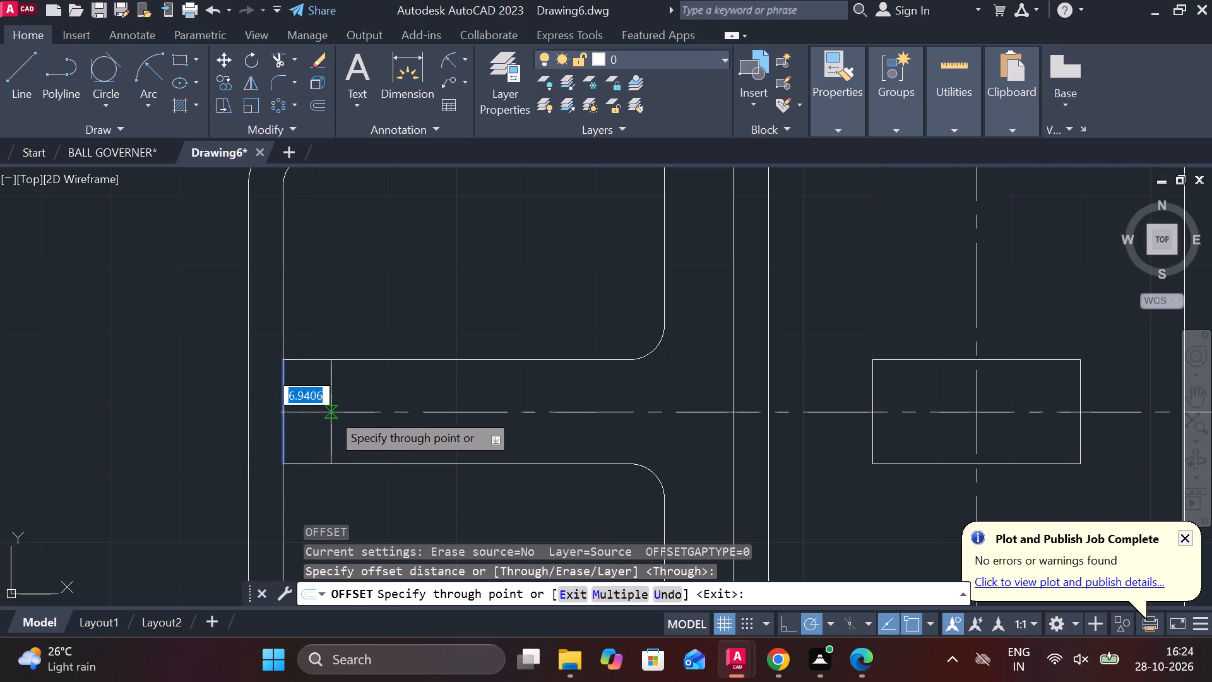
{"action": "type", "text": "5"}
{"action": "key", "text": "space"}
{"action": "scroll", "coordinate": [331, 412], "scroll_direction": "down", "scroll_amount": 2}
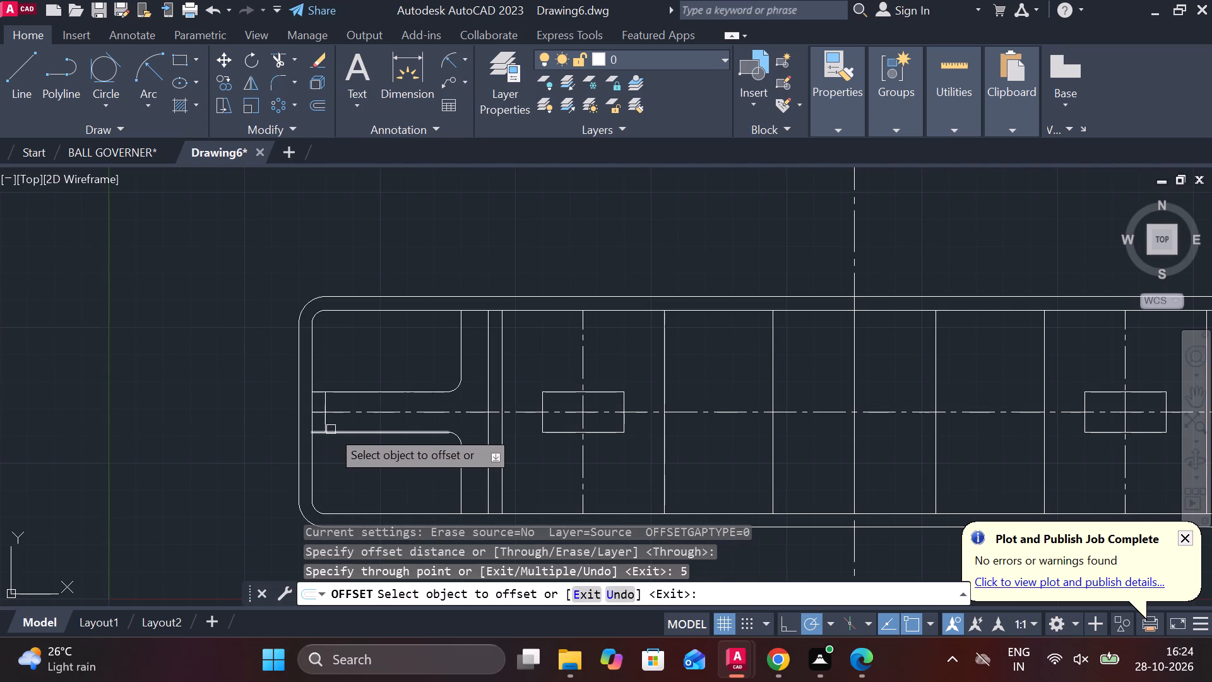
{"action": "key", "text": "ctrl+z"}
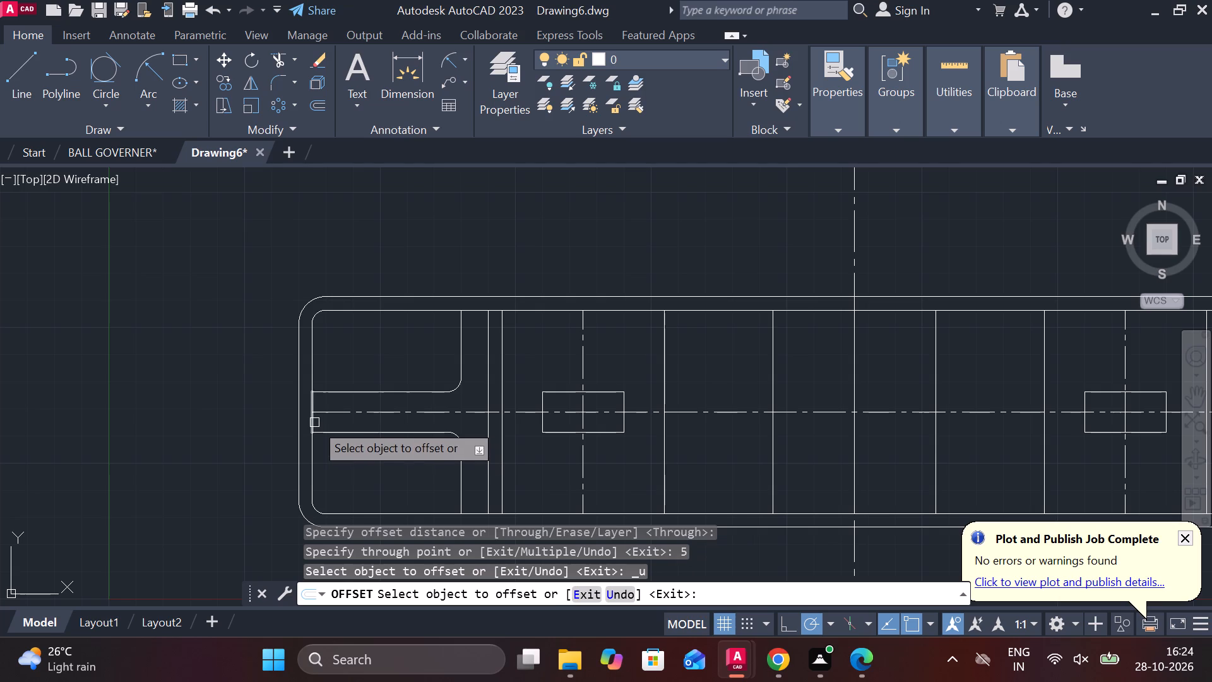
Offset the vertical line at the left inner wall 10 units inward along the web.
{"action": "left_click", "coordinate": [314, 422]}
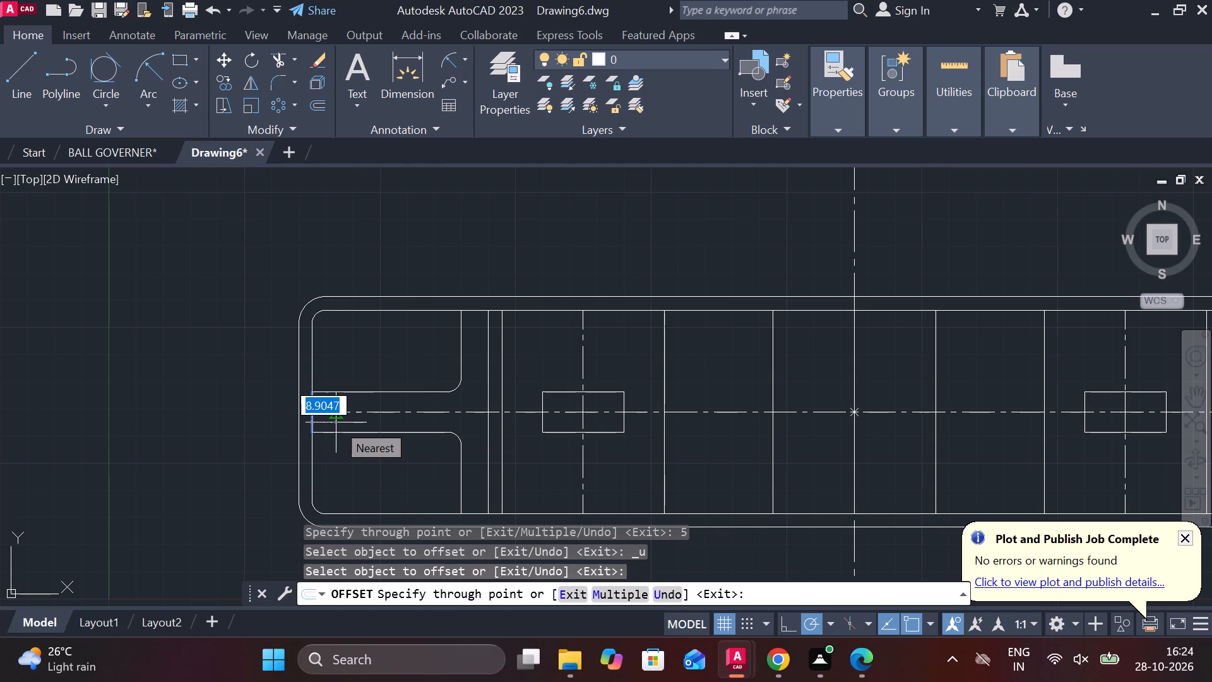
{"action": "type", "text": "10"}
{"action": "key", "text": "Return"}
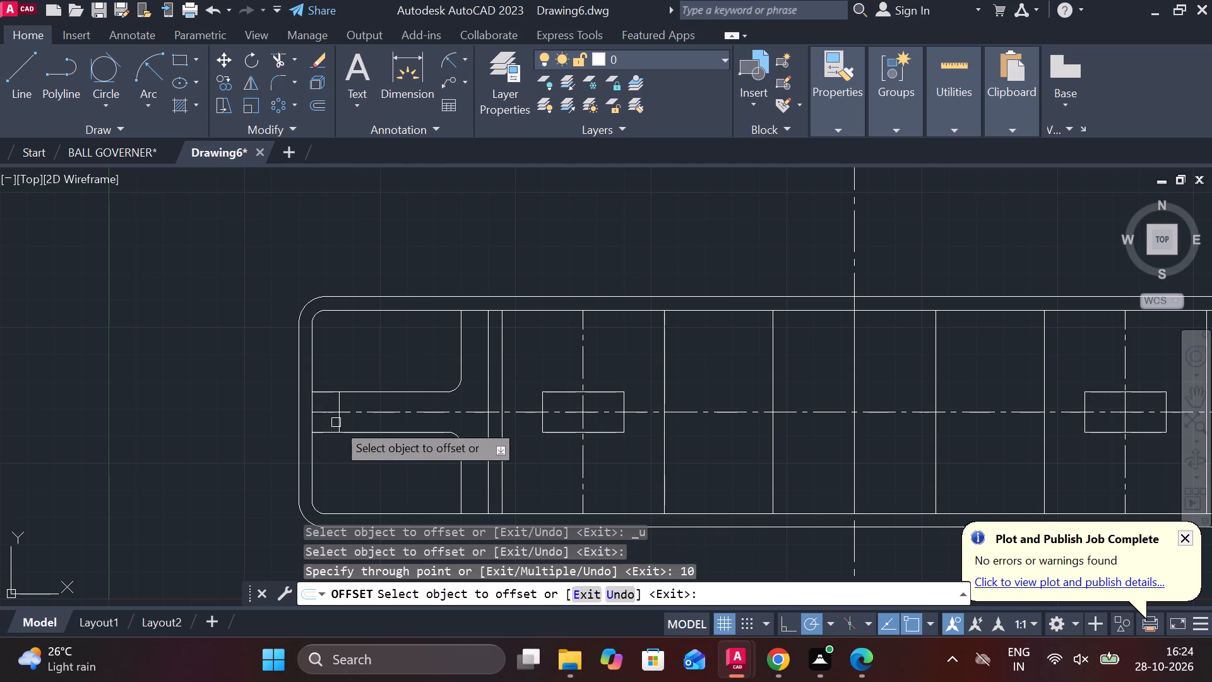
{"action": "key", "text": "Escape"}
Erase the original vertical line at the left inner wall between the web's edges.
{"action": "left_click", "coordinate": [308, 424]}
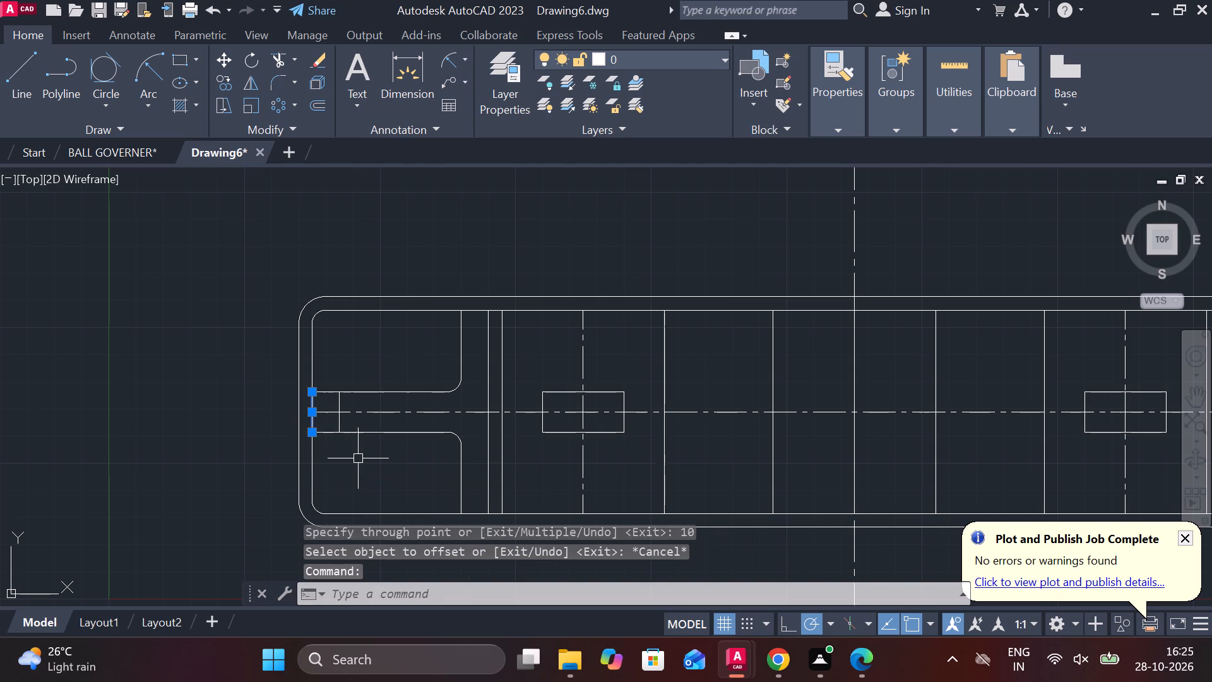
{"action": "type", "text": "E"}
{"action": "key", "text": "space"}
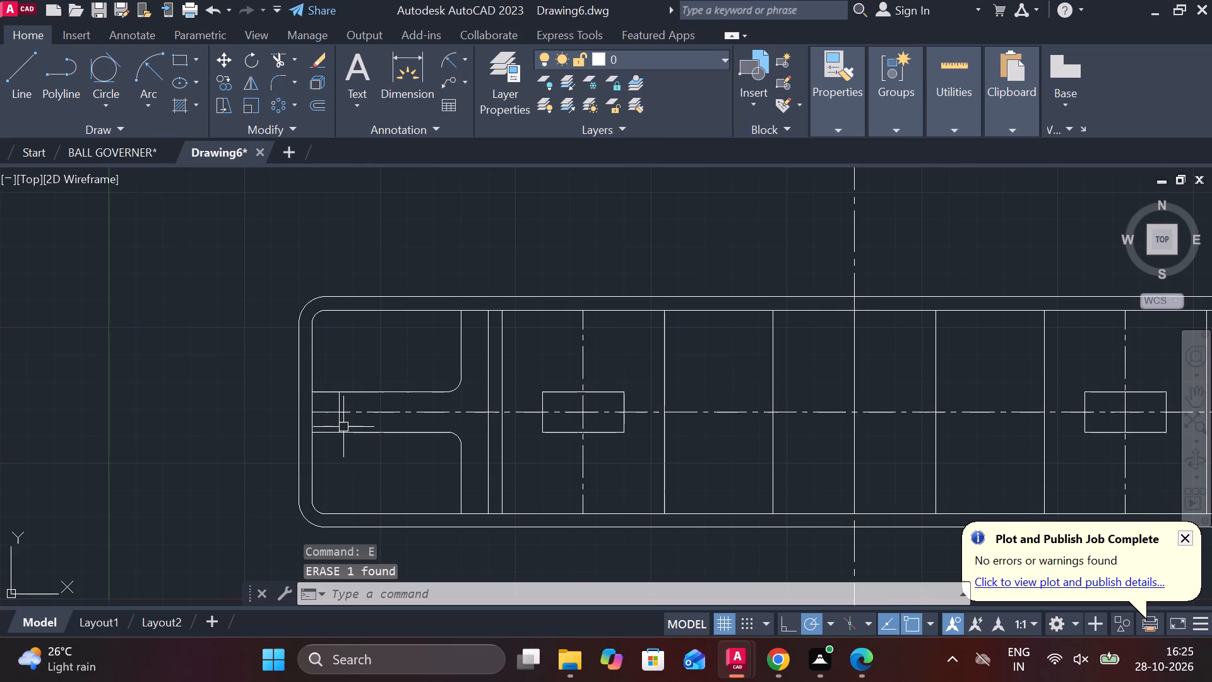
Trim away the plan's inner outline around the left web, including both corner arcs, and the centerline stub beyond the offset line.
{"action": "scroll", "coordinate": [343, 427], "scroll_direction": "up", "scroll_amount": 2}
{"action": "type", "text": "TR"}
{"action": "key", "text": "space"}
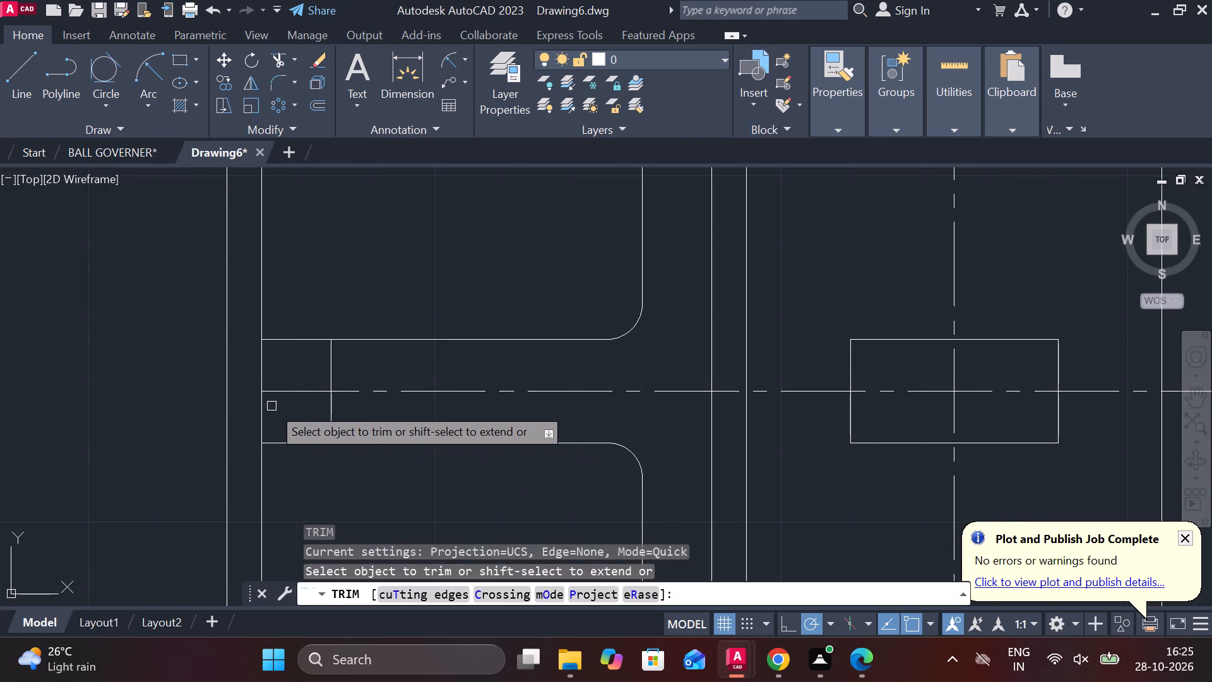
{"action": "left_click", "coordinate": [266, 295]}
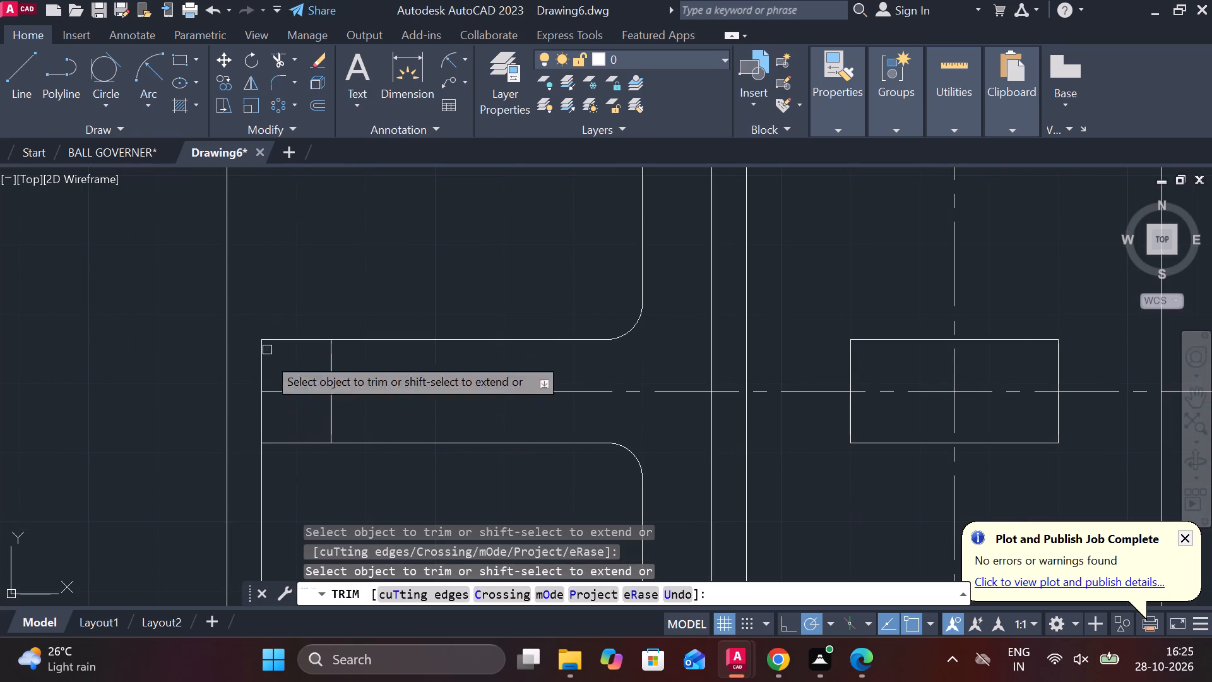
{"action": "left_click", "coordinate": [263, 489]}
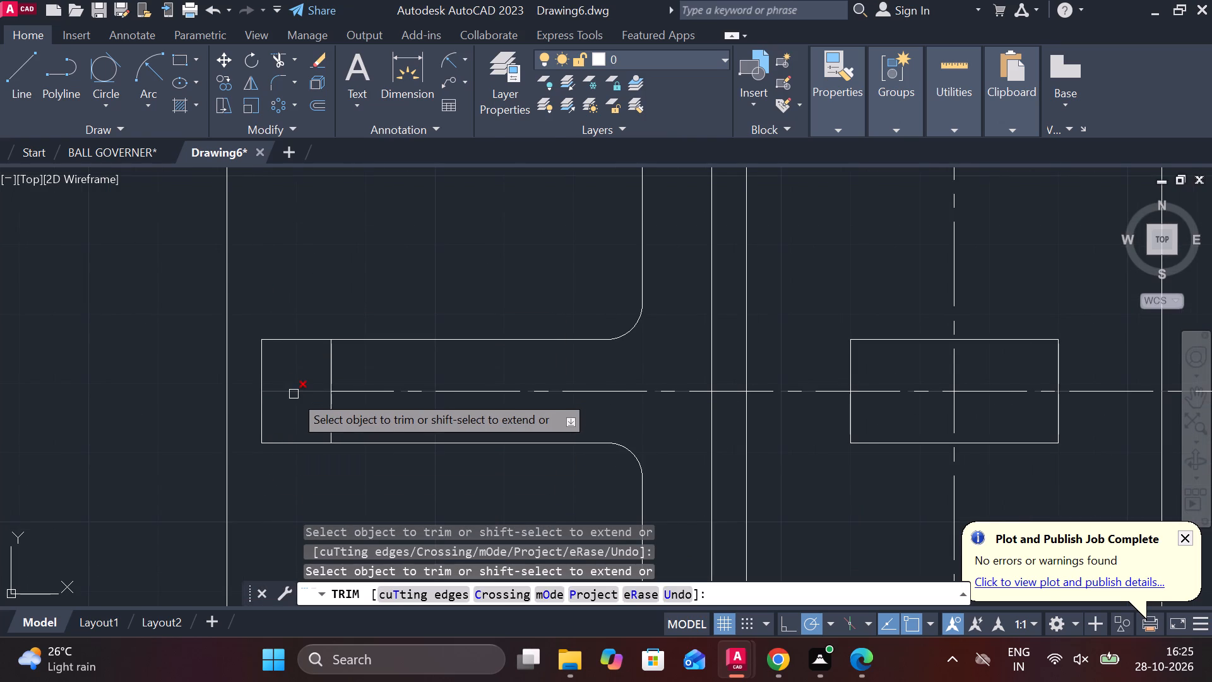
{"action": "left_click", "coordinate": [294, 394]}
{"action": "scroll", "coordinate": [294, 394], "scroll_direction": "down", "scroll_amount": 3}
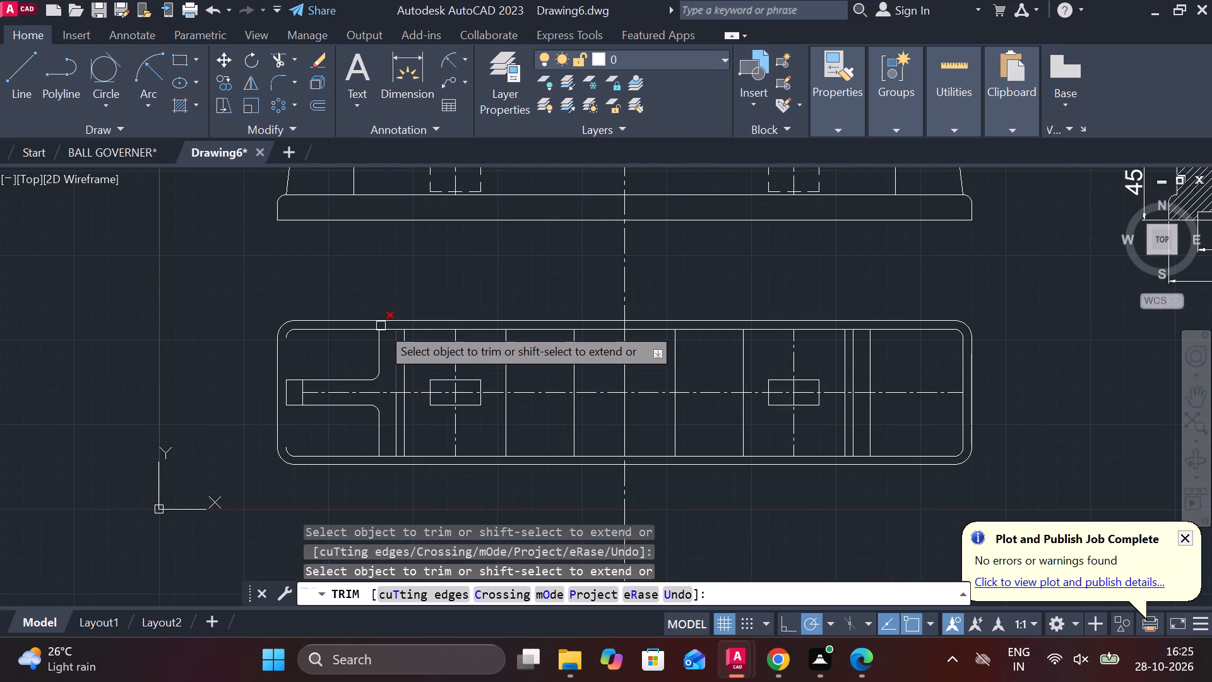
{"action": "left_click", "coordinate": [349, 330]}
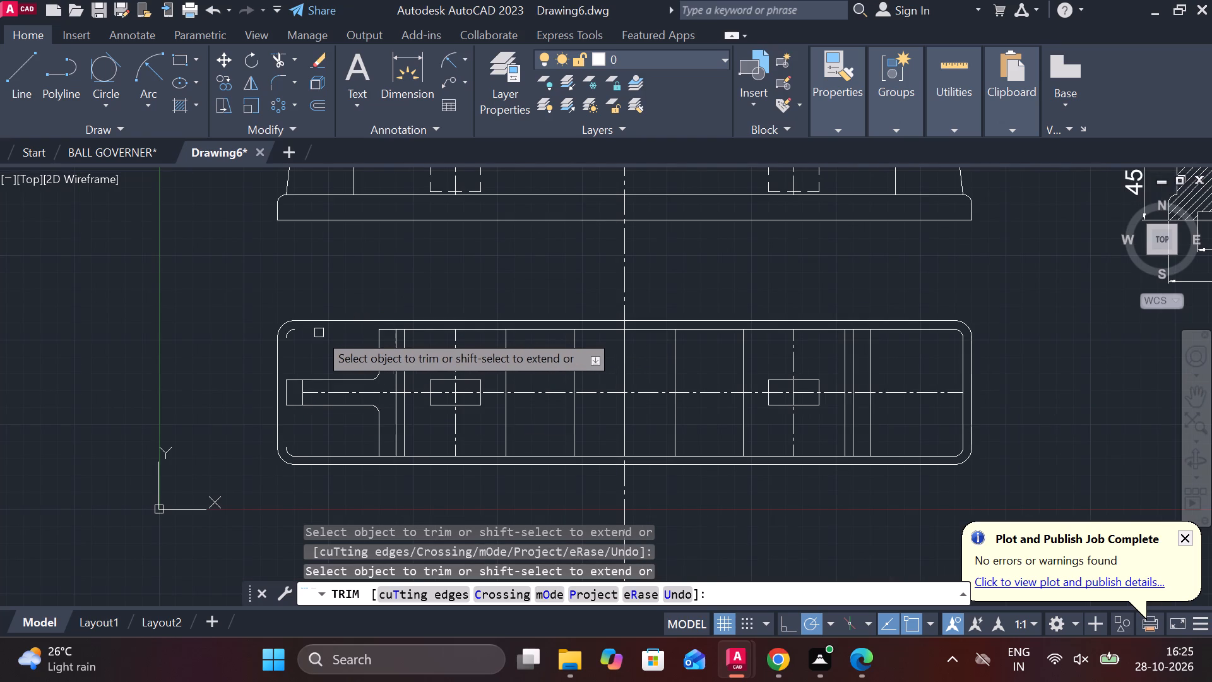
{"action": "left_click", "coordinate": [290, 333]}
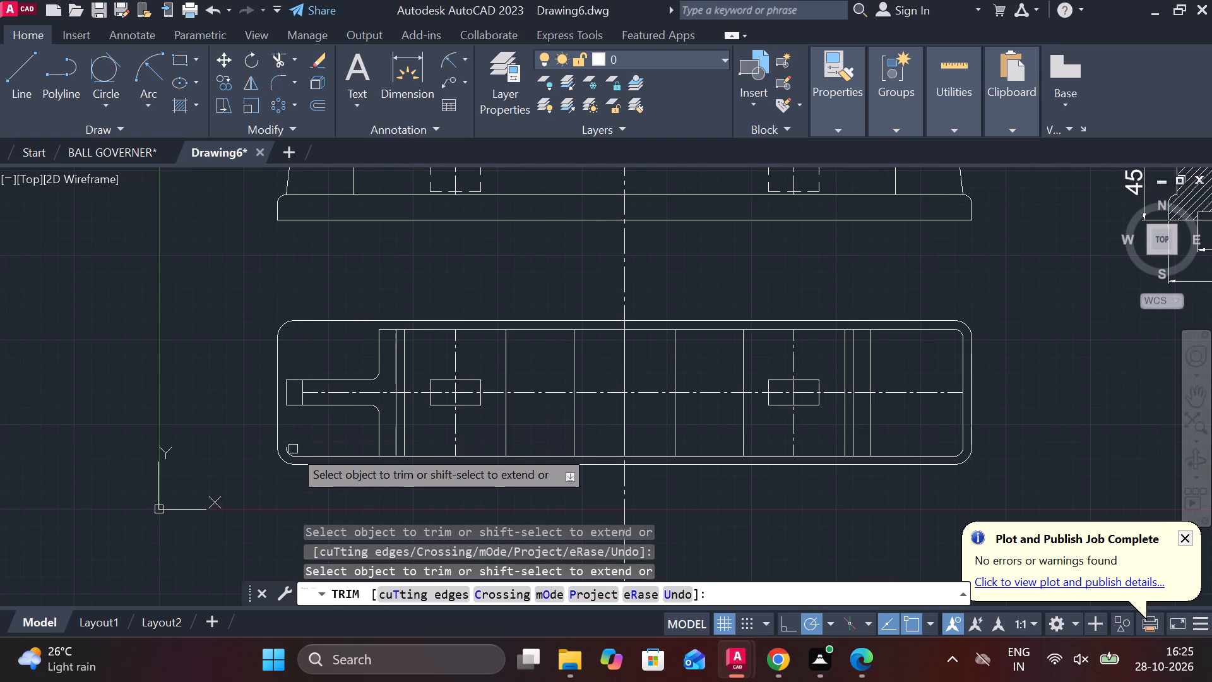
{"action": "left_click", "coordinate": [293, 452]}
{"action": "left_click", "coordinate": [326, 456]}
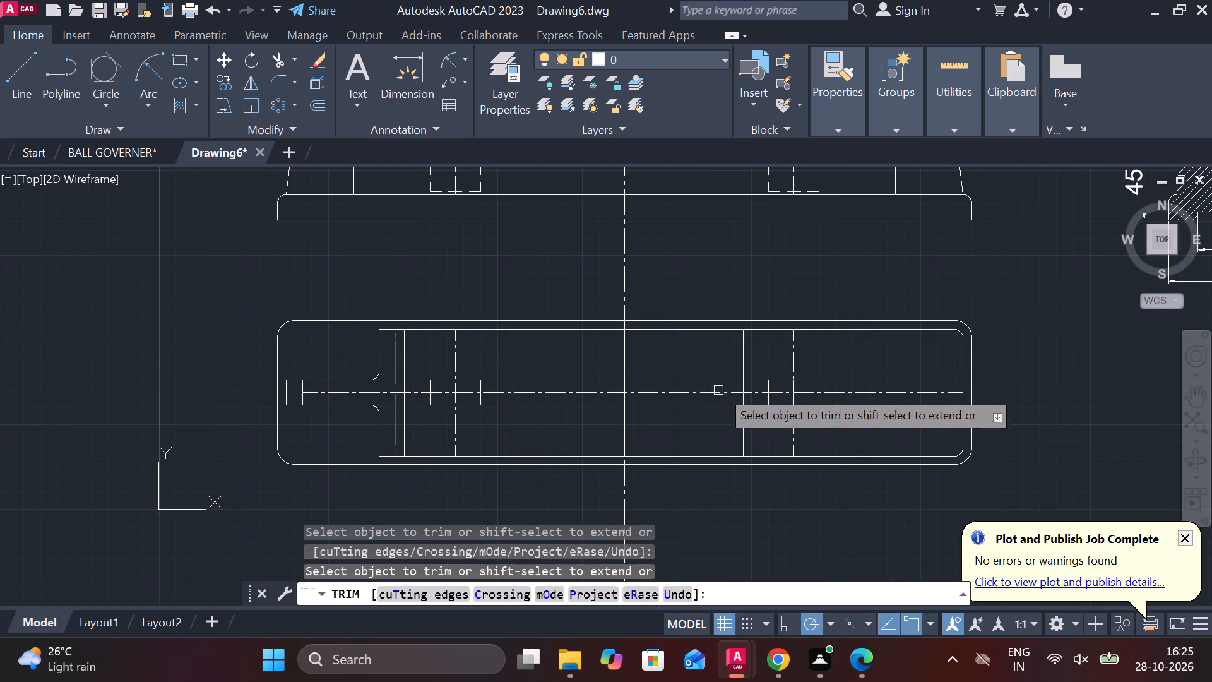
{"action": "key", "text": "Escape"}
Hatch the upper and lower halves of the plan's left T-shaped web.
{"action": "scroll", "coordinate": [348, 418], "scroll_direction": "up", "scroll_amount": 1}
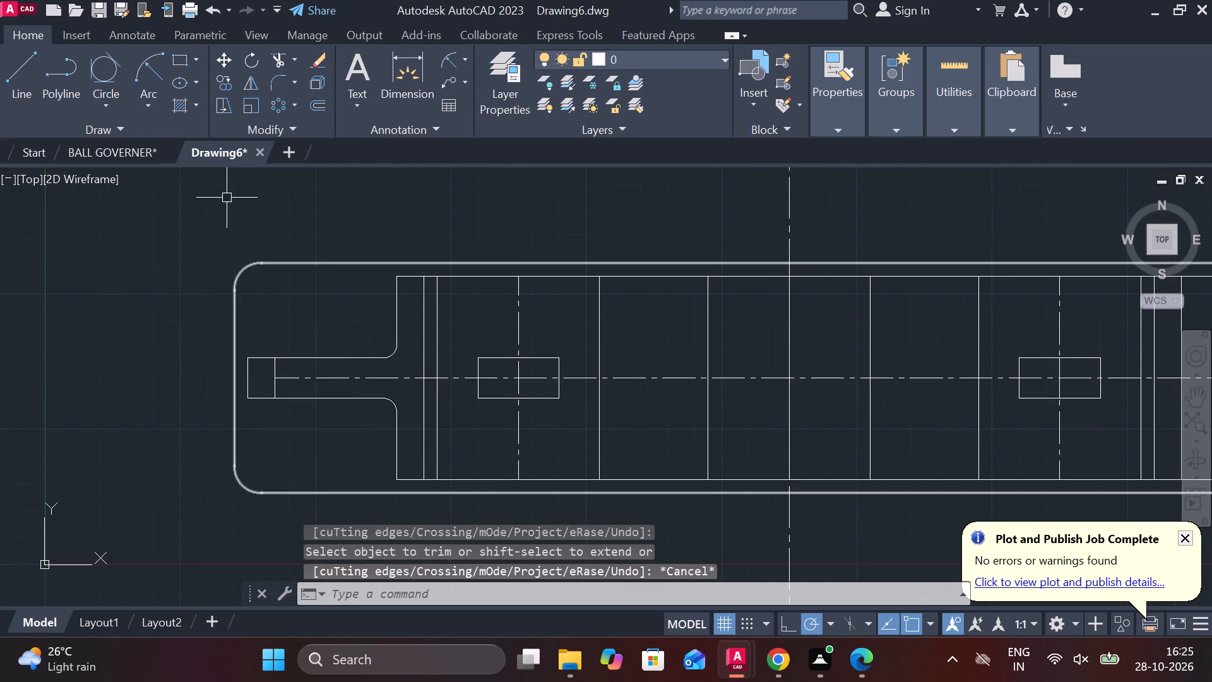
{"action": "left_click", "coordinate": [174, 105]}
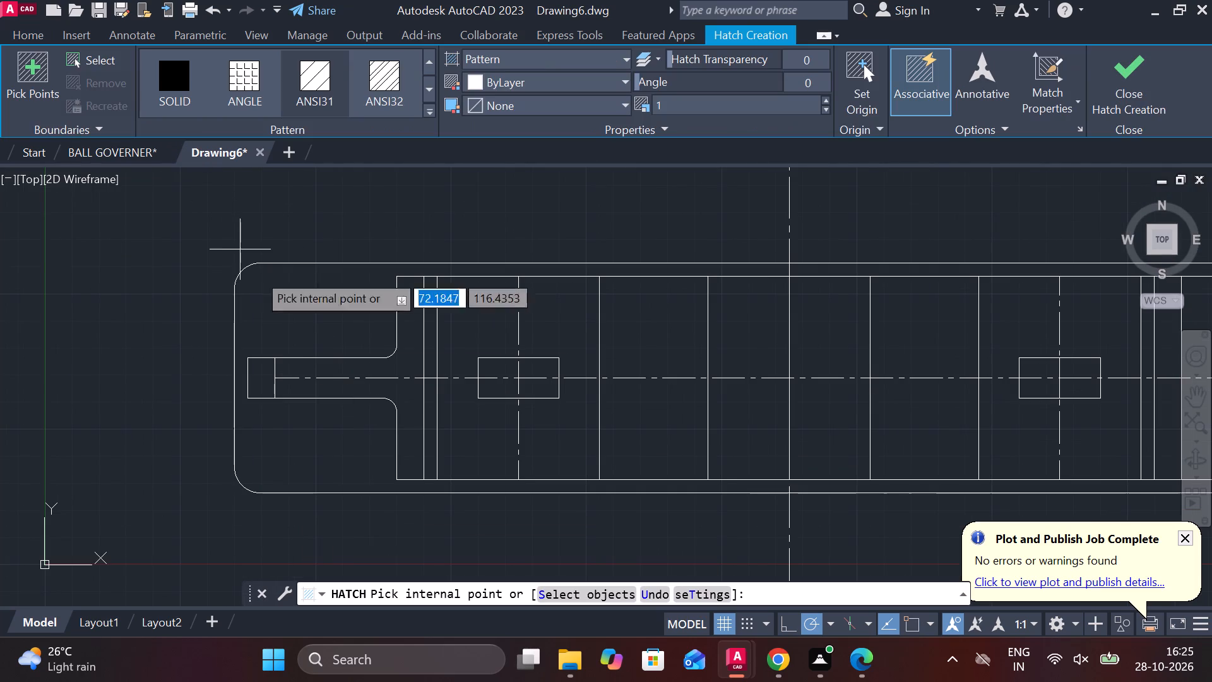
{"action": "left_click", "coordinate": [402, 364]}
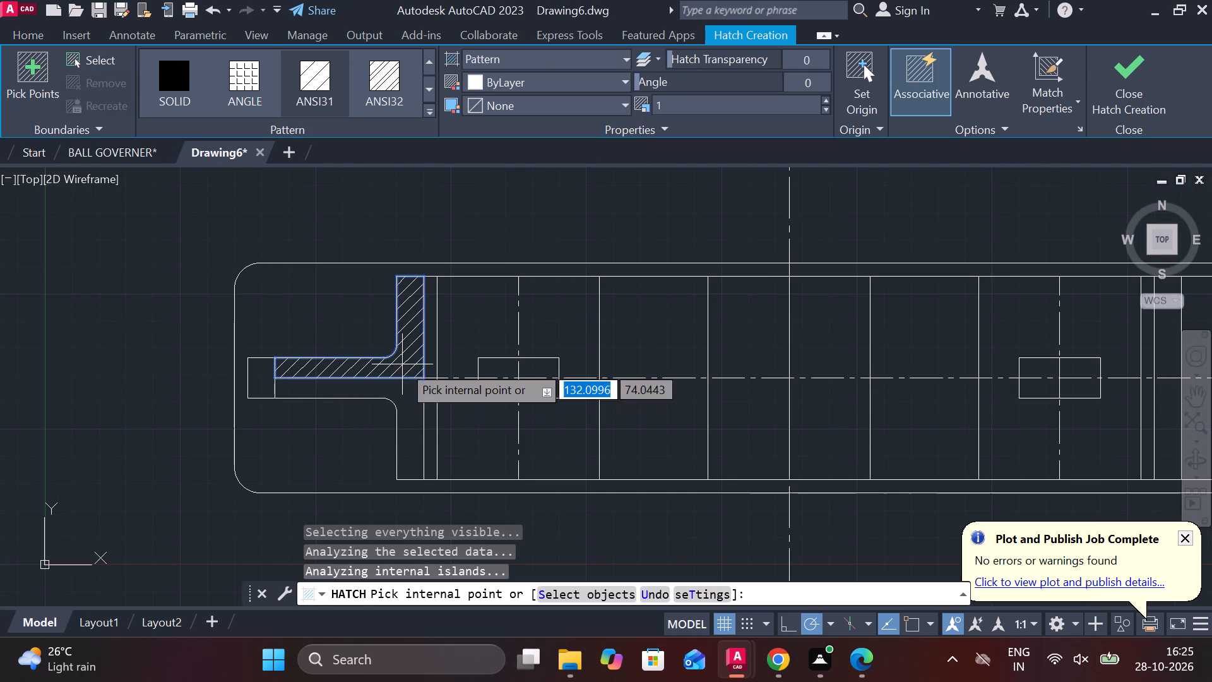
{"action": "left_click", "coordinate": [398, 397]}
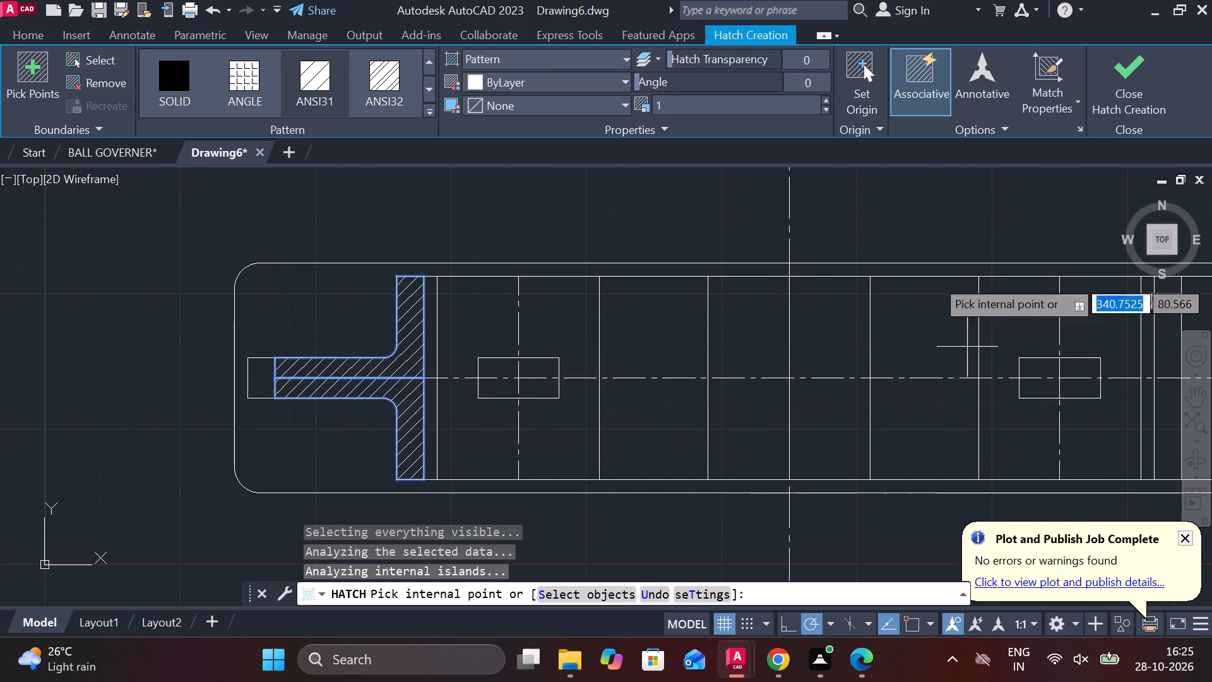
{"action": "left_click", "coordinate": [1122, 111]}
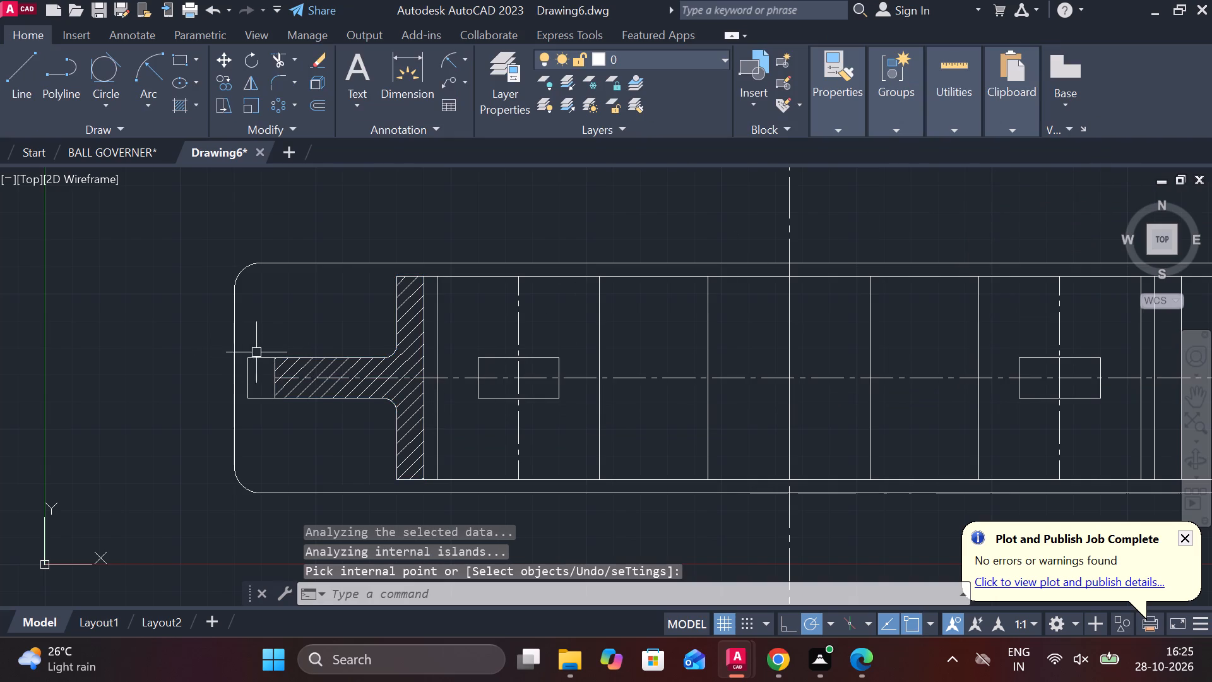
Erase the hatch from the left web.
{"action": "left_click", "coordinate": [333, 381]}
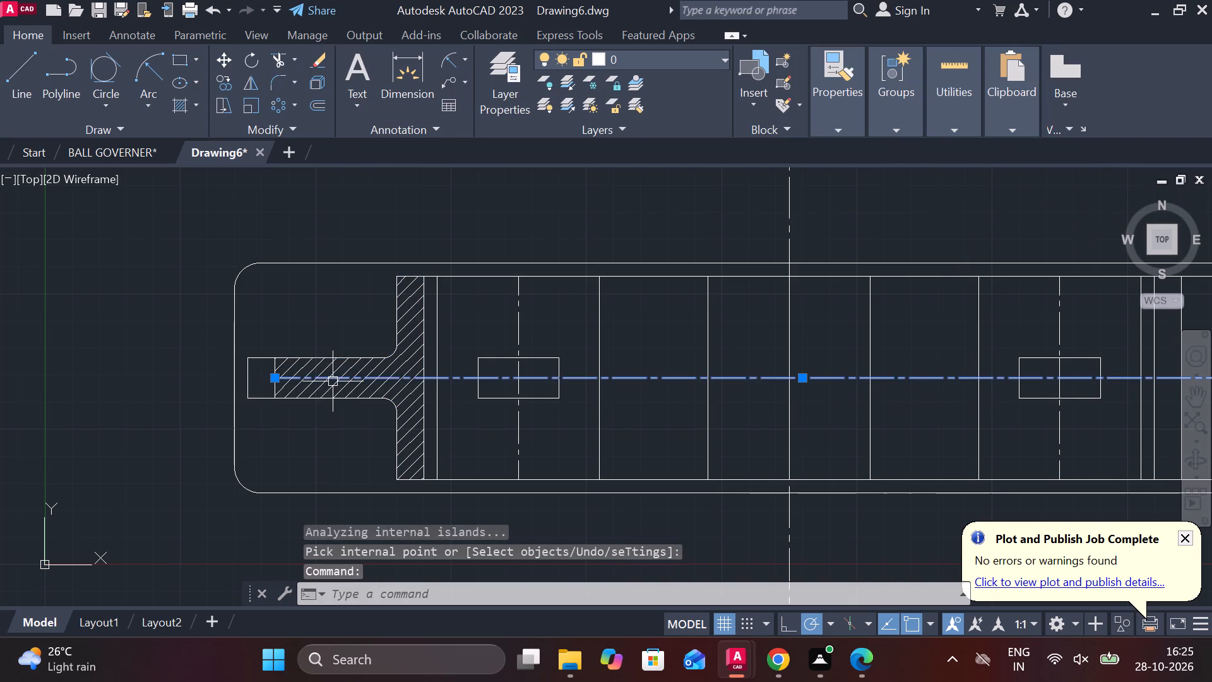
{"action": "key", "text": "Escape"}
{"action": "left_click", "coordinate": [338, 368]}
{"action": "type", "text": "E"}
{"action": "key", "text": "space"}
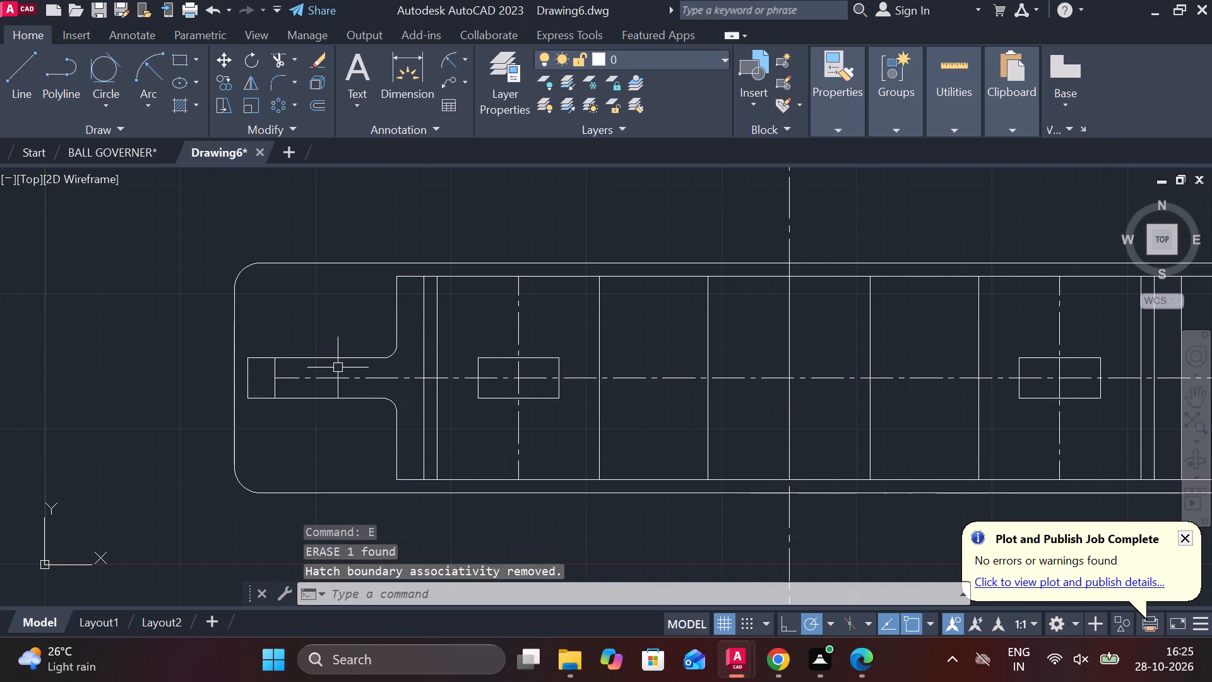
Mirror the left web's edges, end lines, fillets and flange lines about the plan's vertical centerline, keeping the originals.
{"action": "left_click", "coordinate": [335, 362]}
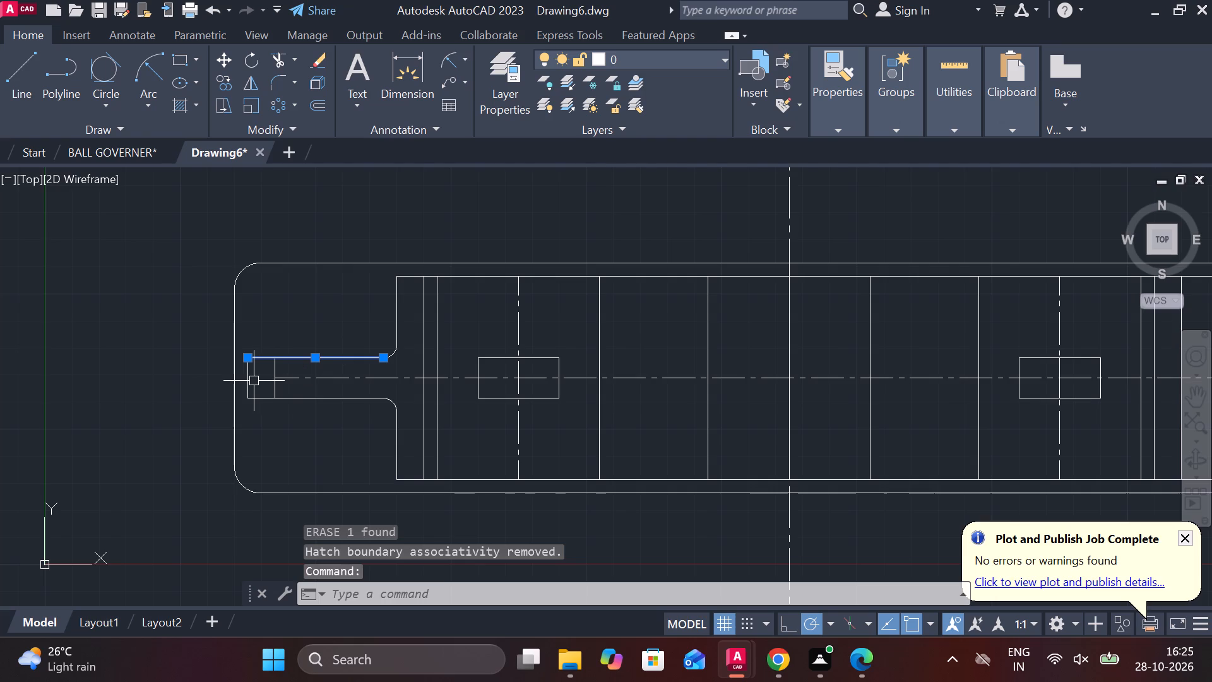
{"action": "left_click", "coordinate": [251, 380]}
{"action": "left_click", "coordinate": [275, 393]}
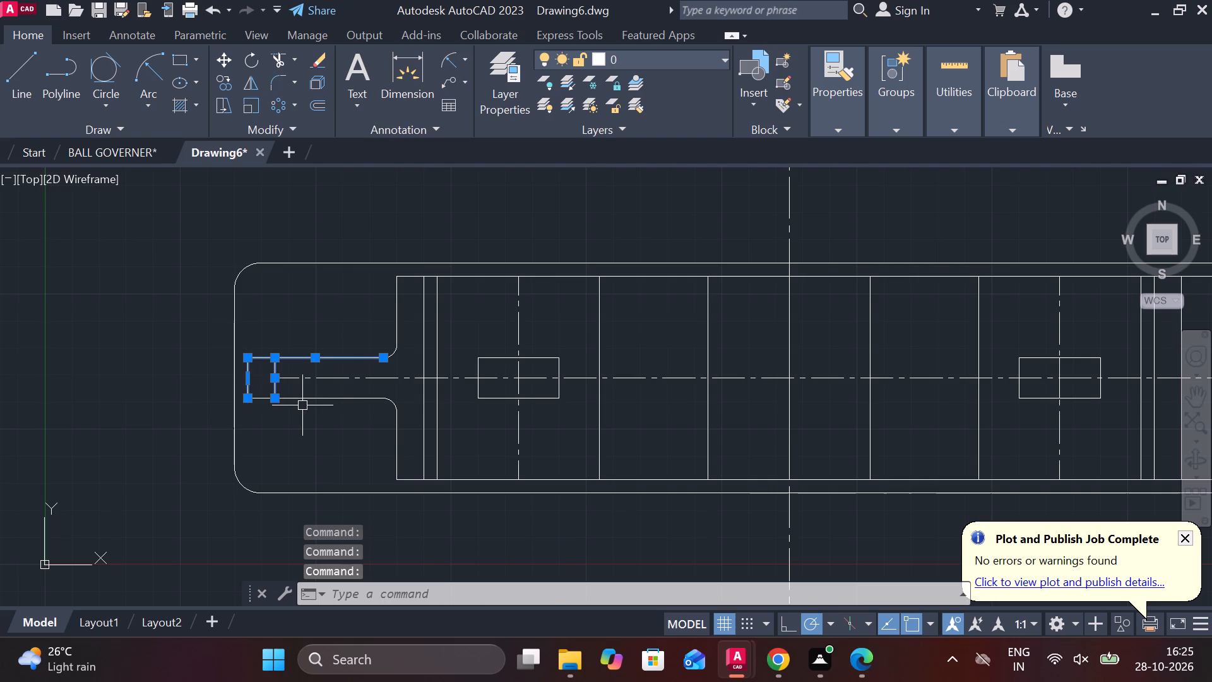
{"action": "left_click", "coordinate": [307, 393]}
{"action": "left_click", "coordinate": [345, 398]}
{"action": "left_click", "coordinate": [369, 400]}
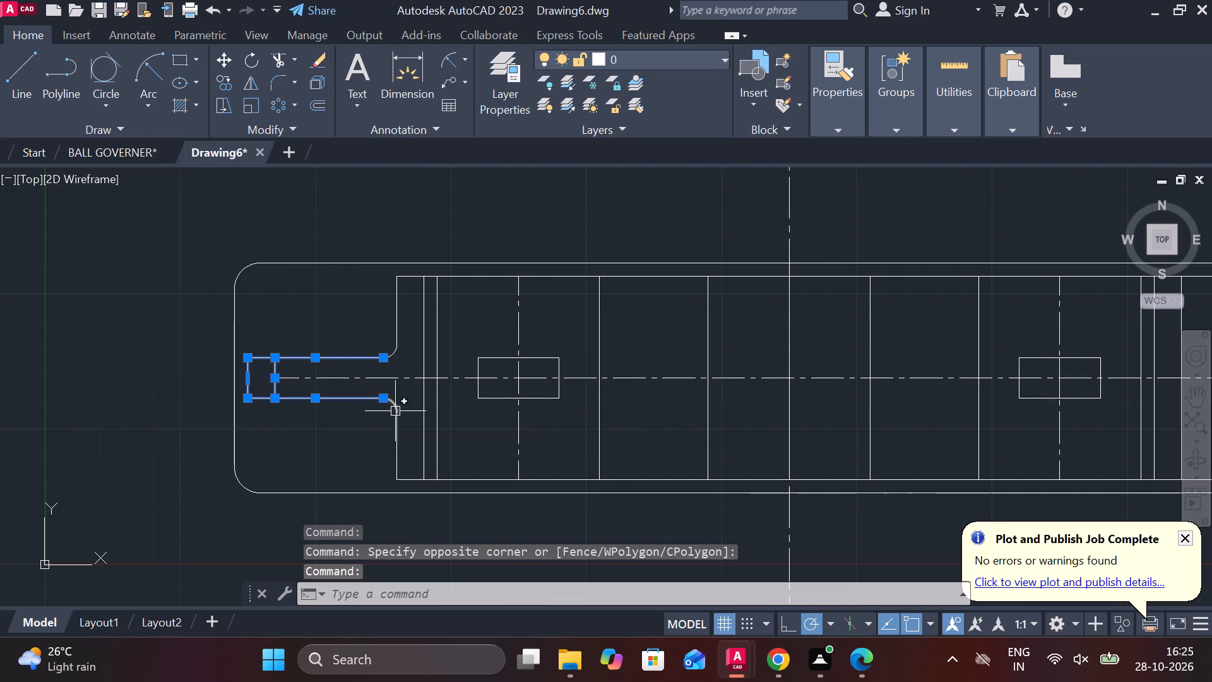
{"action": "left_click", "coordinate": [395, 411]}
{"action": "left_click", "coordinate": [397, 350]}
{"action": "left_click", "coordinate": [399, 316]}
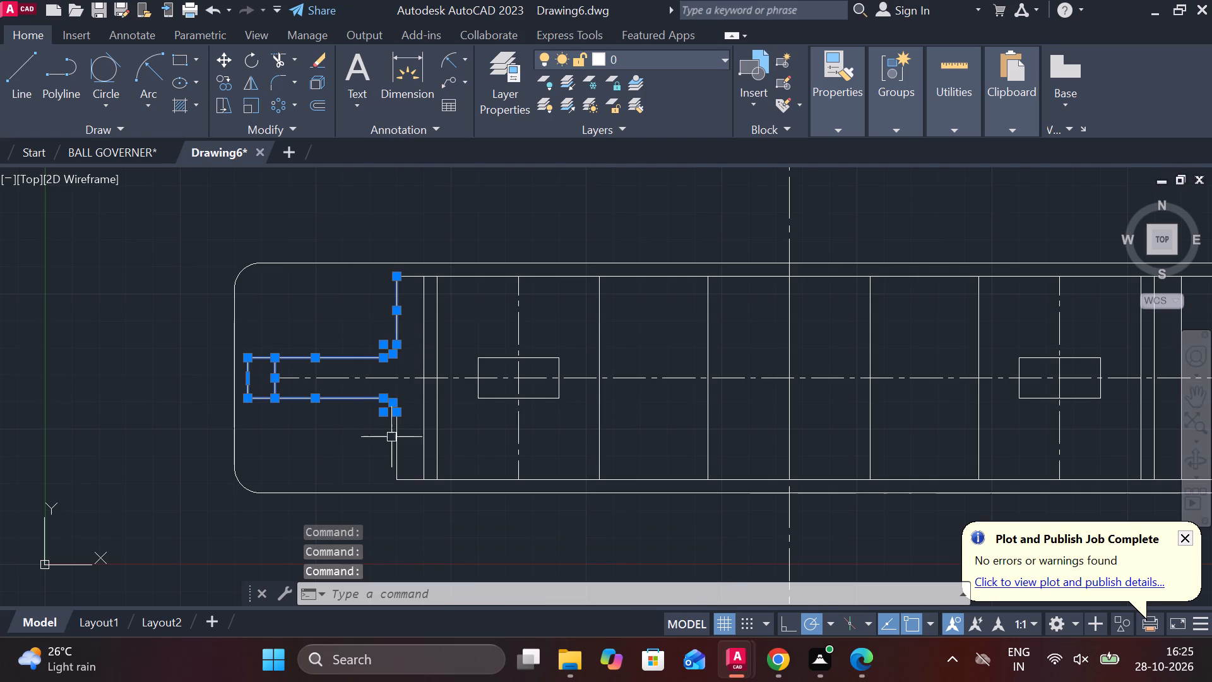
{"action": "left_click", "coordinate": [400, 454]}
{"action": "middle_click_drag", "start_coordinate": [396, 453], "coordinate": [349, 420]}
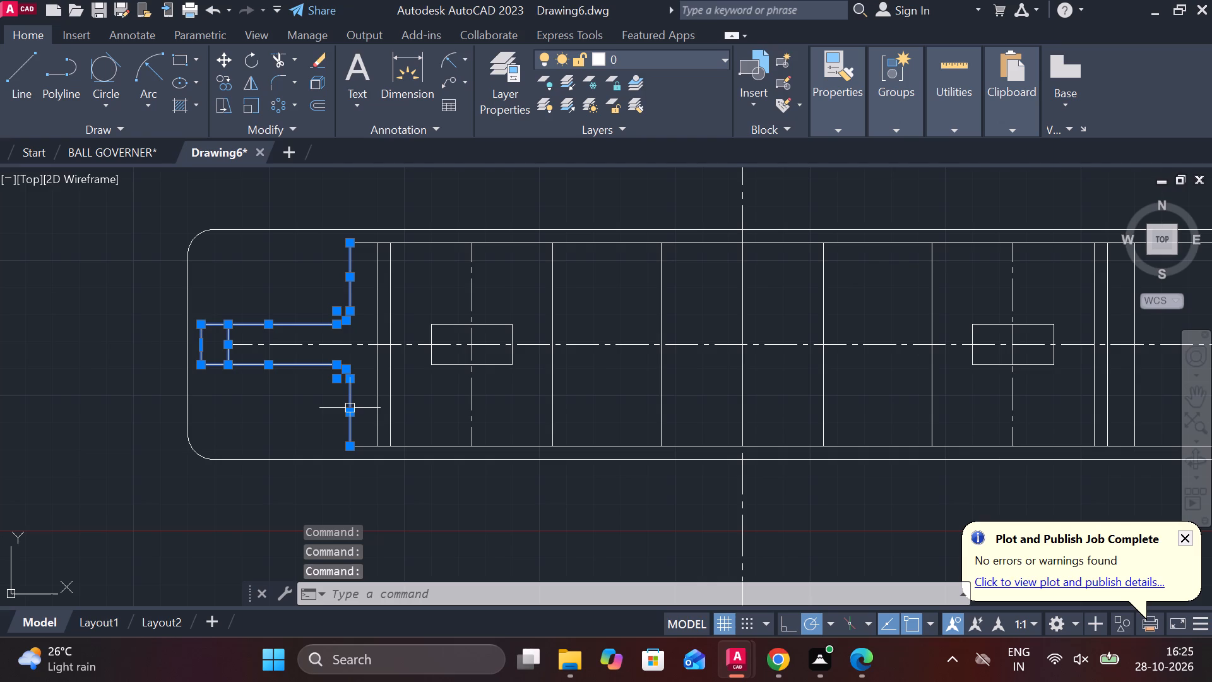
{"action": "type", "text": "MI"}
{"action": "key", "text": "Return"}
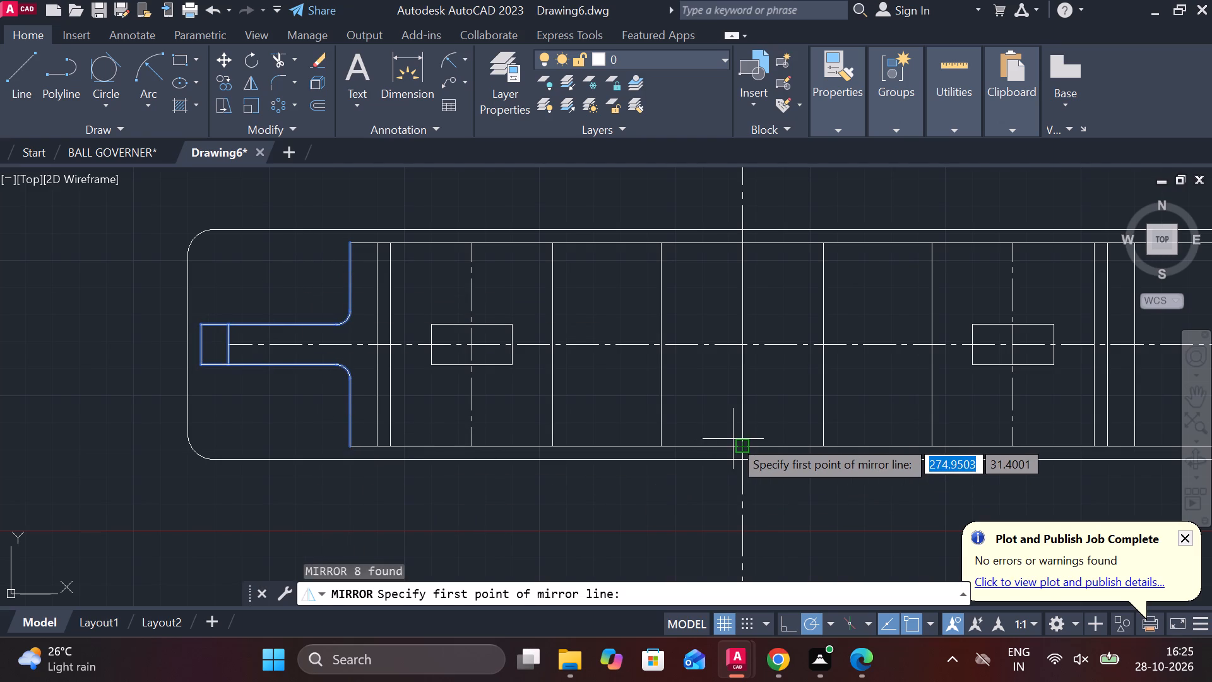
{"action": "left_click", "coordinate": [740, 441]}
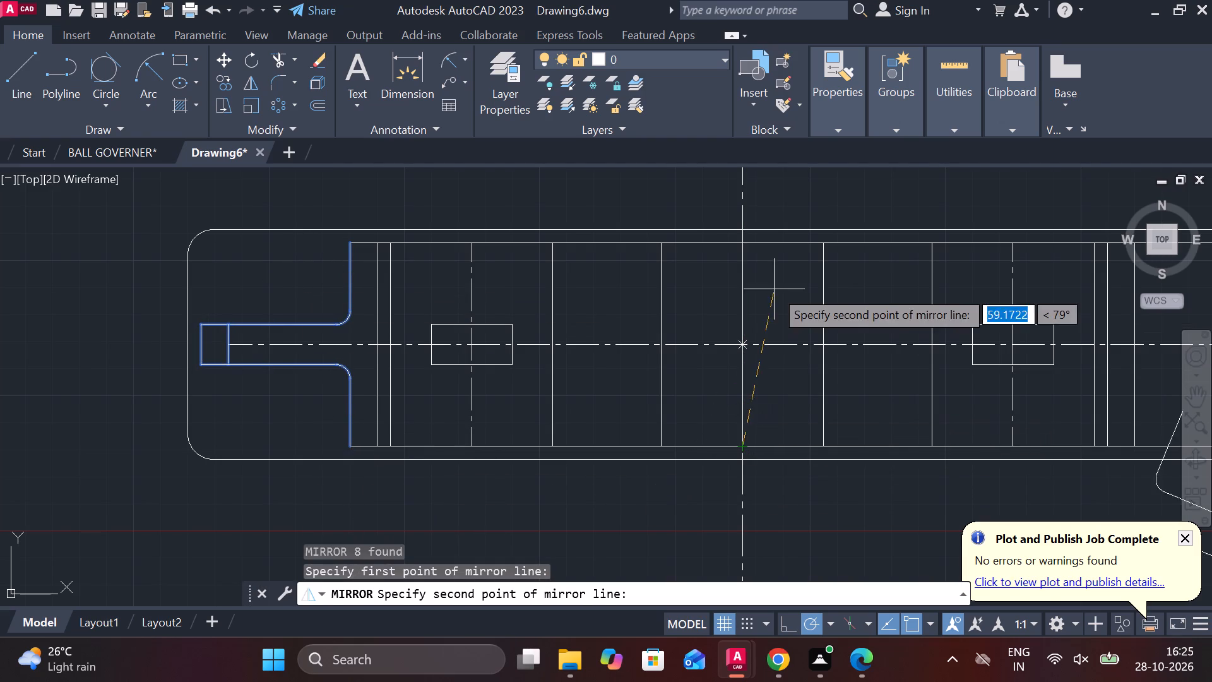
{"action": "left_click", "coordinate": [745, 229]}
{"action": "left_click_drag", "start_coordinate": [794, 296], "coordinate": [745, 229]}
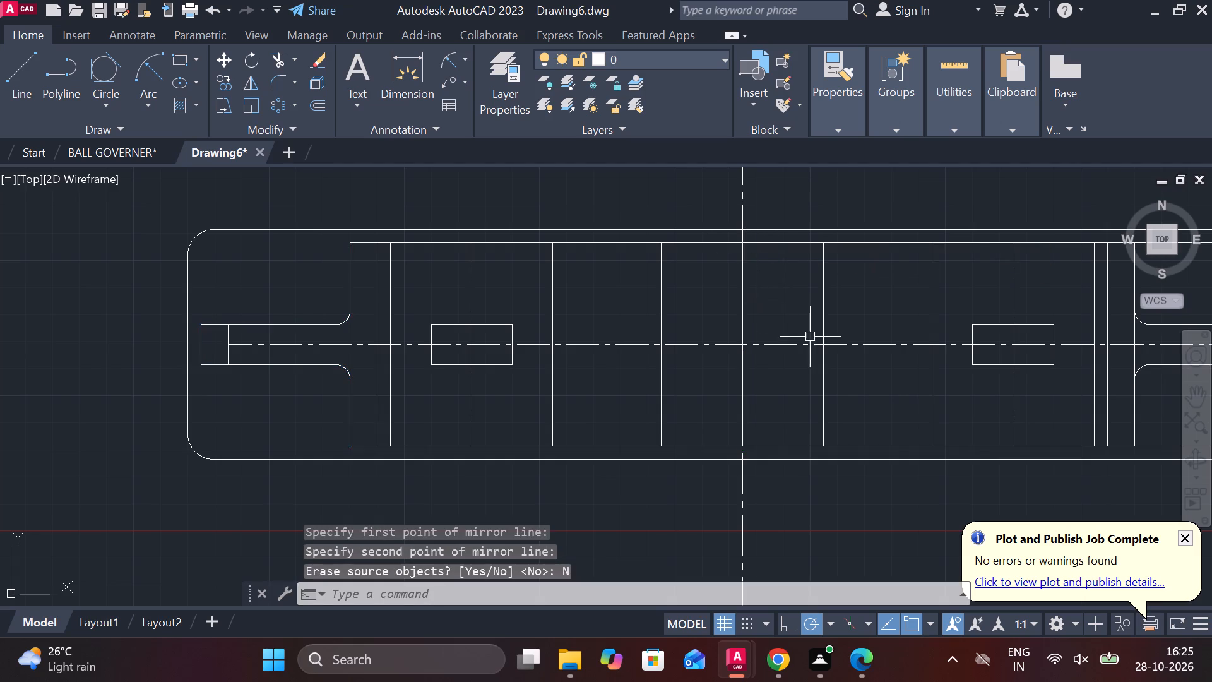
Trim the right web's two horizontal edges beyond its inner end line and the vertical line between its fillets.
{"action": "middle_click_drag", "start_coordinate": [810, 337], "coordinate": [286, 362]}
{"action": "scroll", "coordinate": [746, 361], "scroll_direction": "up", "scroll_amount": 2}
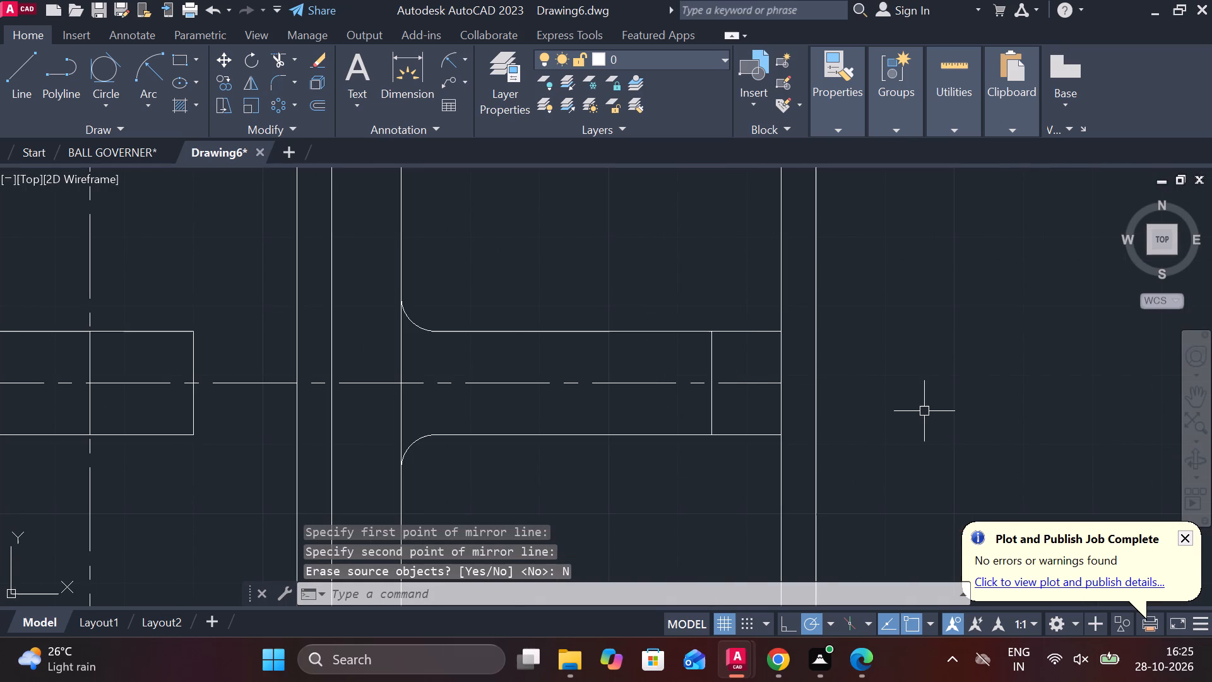
{"action": "type", "text": "TR"}
{"action": "key", "text": "space"}
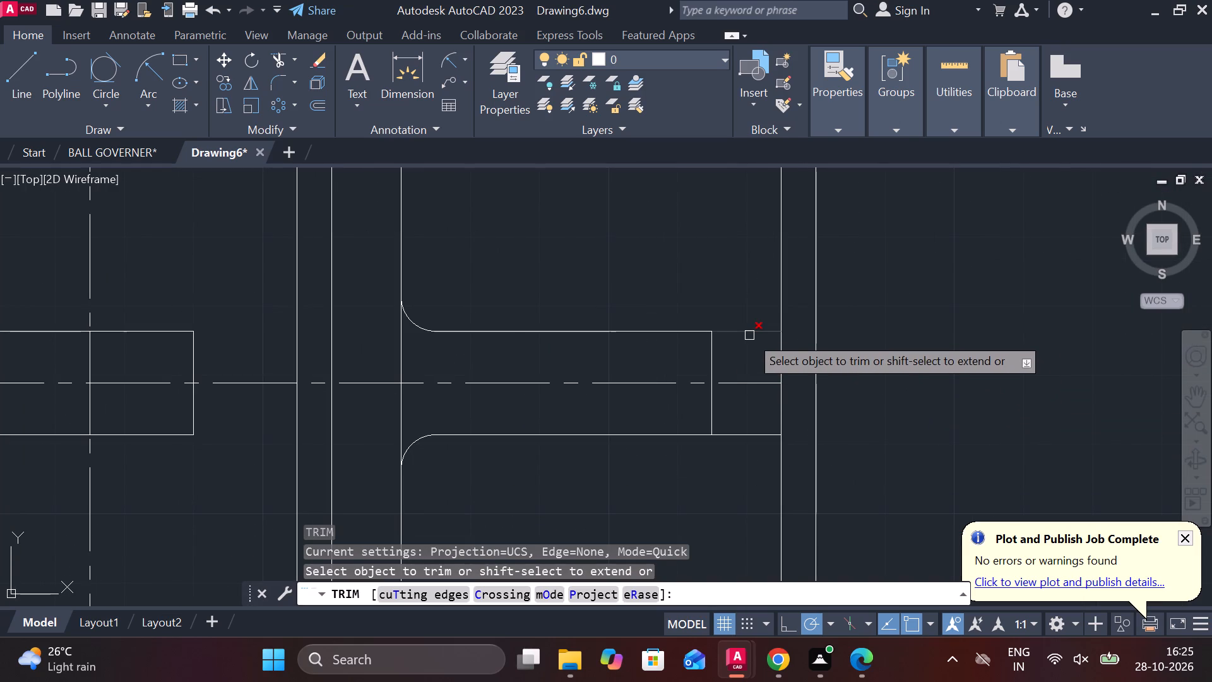
{"action": "left_click", "coordinate": [739, 434]}
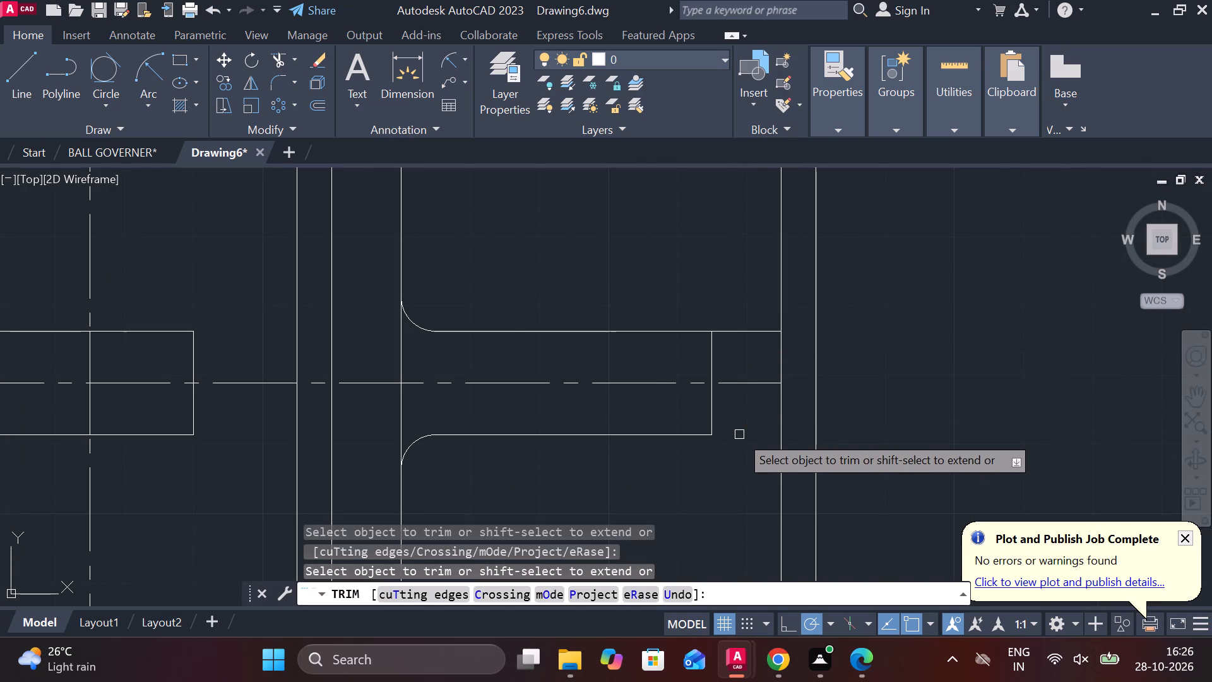
{"action": "left_click", "coordinate": [746, 329]}
{"action": "scroll", "coordinate": [745, 329], "scroll_direction": "down", "scroll_amount": 2}
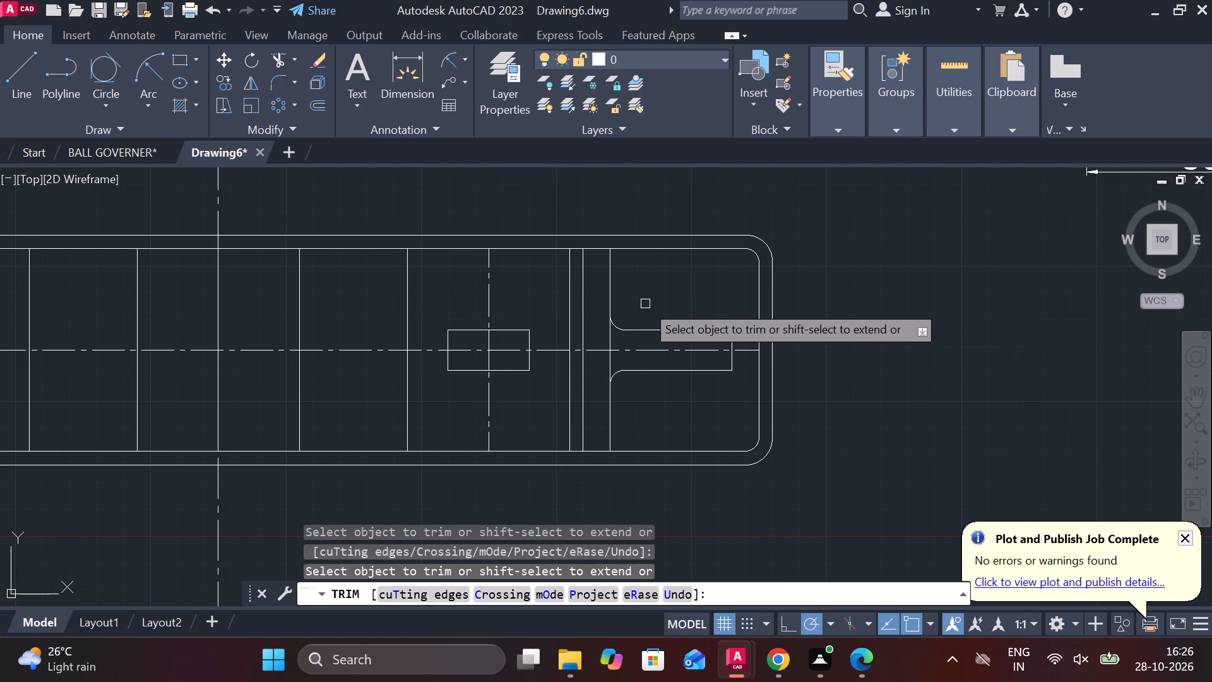
{"action": "left_click", "coordinate": [605, 333]}
{"action": "left_click", "coordinate": [611, 357]}
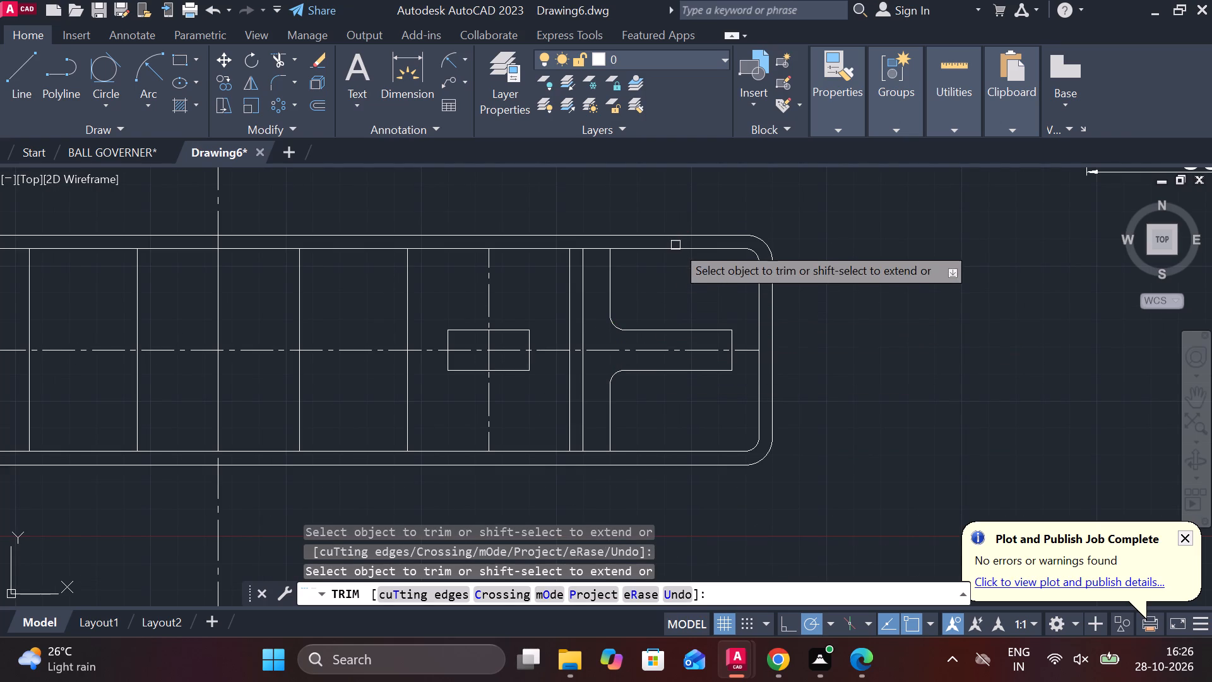
Trim away the plan's inner outline around the right web, including the end wall and both corner arcs.
{"action": "left_click", "coordinate": [675, 245]}
{"action": "left_click", "coordinate": [754, 255]}
{"action": "left_click", "coordinate": [757, 294]}
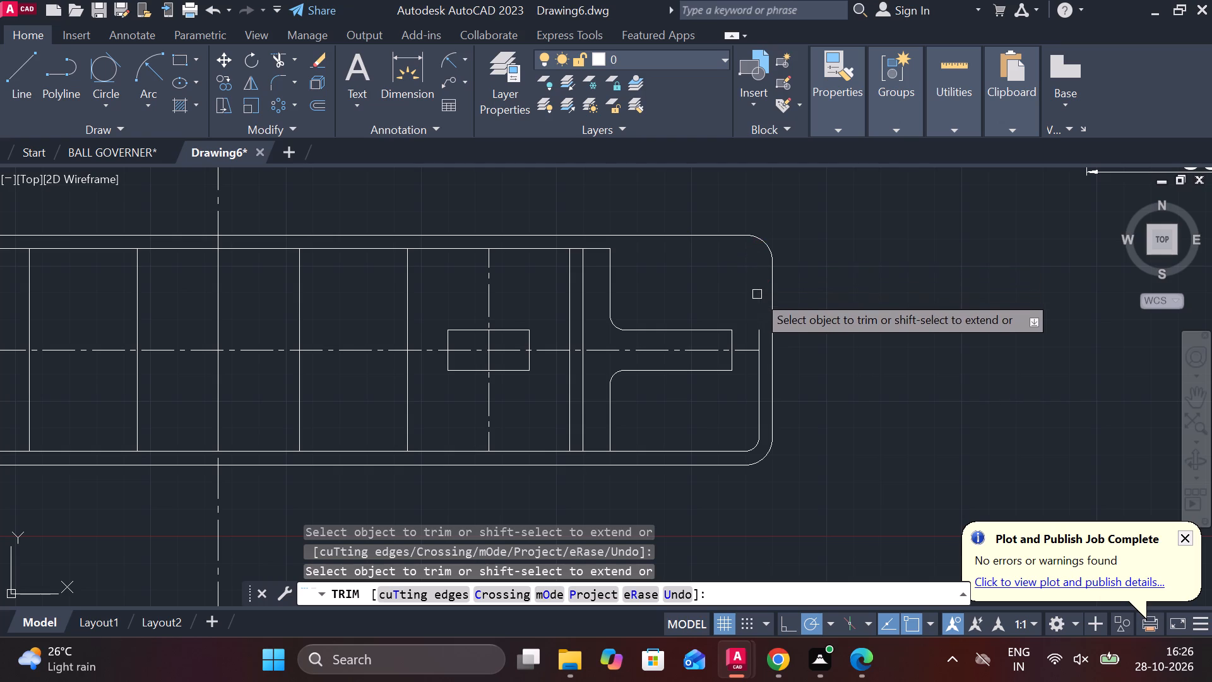
{"action": "left_click", "coordinate": [756, 364]}
{"action": "left_click", "coordinate": [757, 337]}
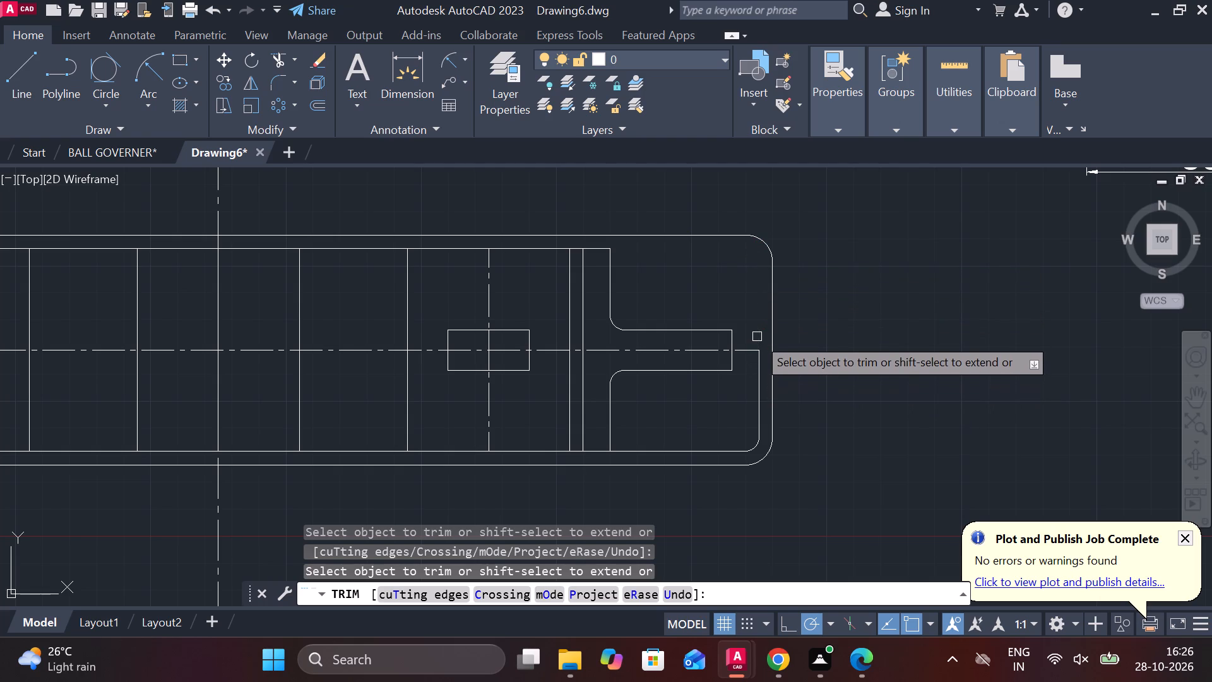
{"action": "left_click", "coordinate": [757, 360]}
{"action": "left_click", "coordinate": [756, 439]}
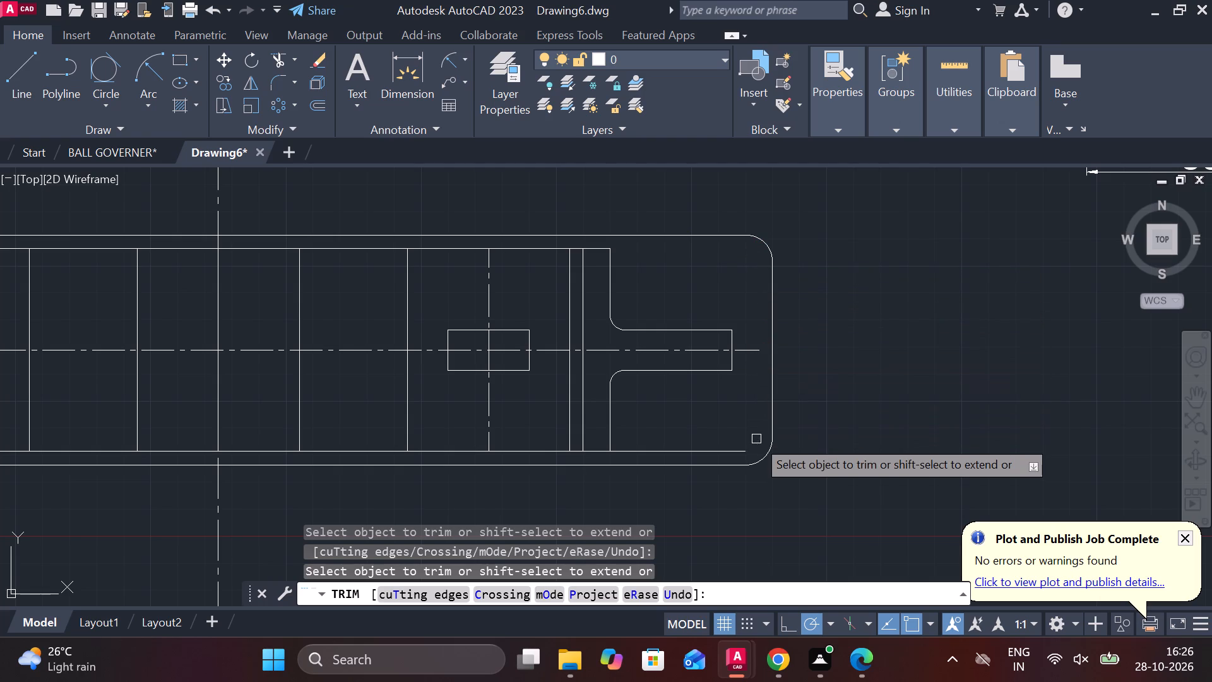
{"action": "left_click", "coordinate": [715, 453]}
{"action": "scroll", "coordinate": [698, 409], "scroll_direction": "down", "scroll_amount": 1}
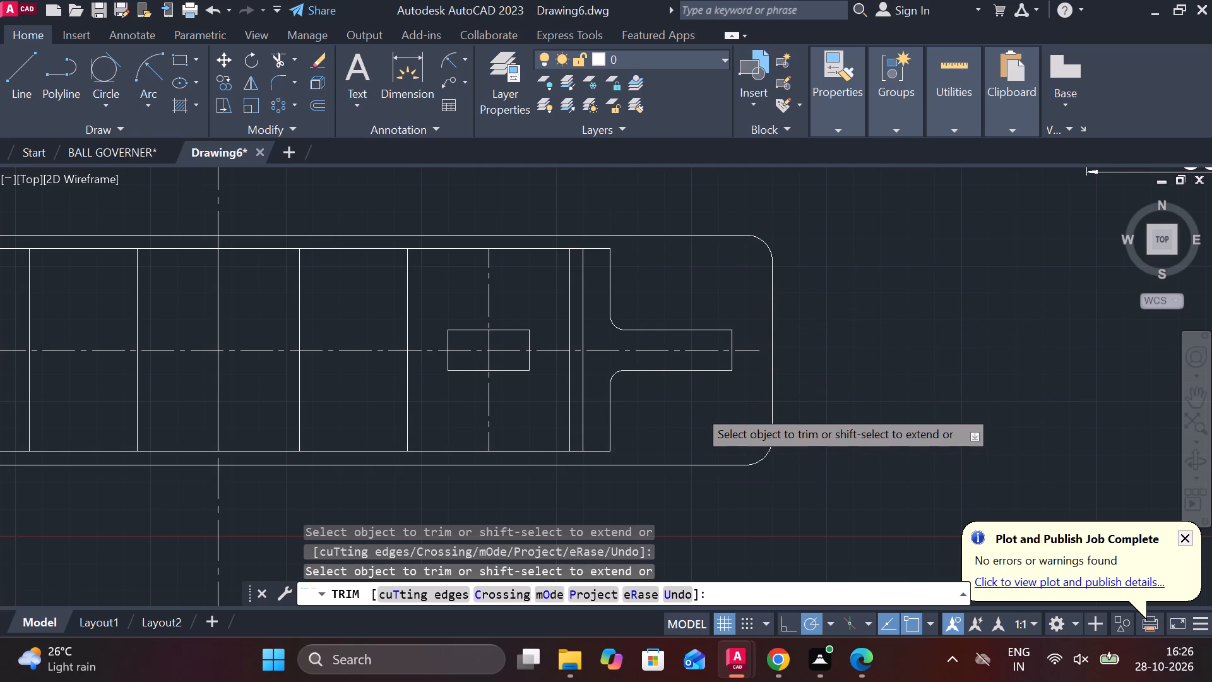
{"action": "key", "text": "Escape"}
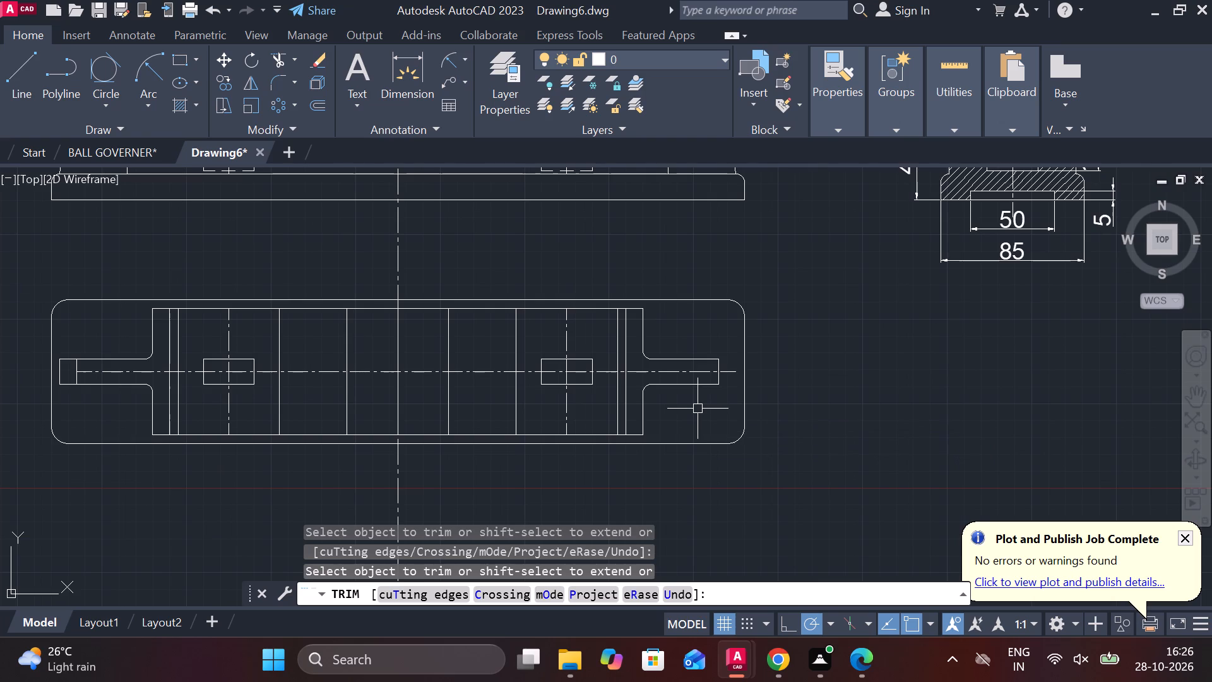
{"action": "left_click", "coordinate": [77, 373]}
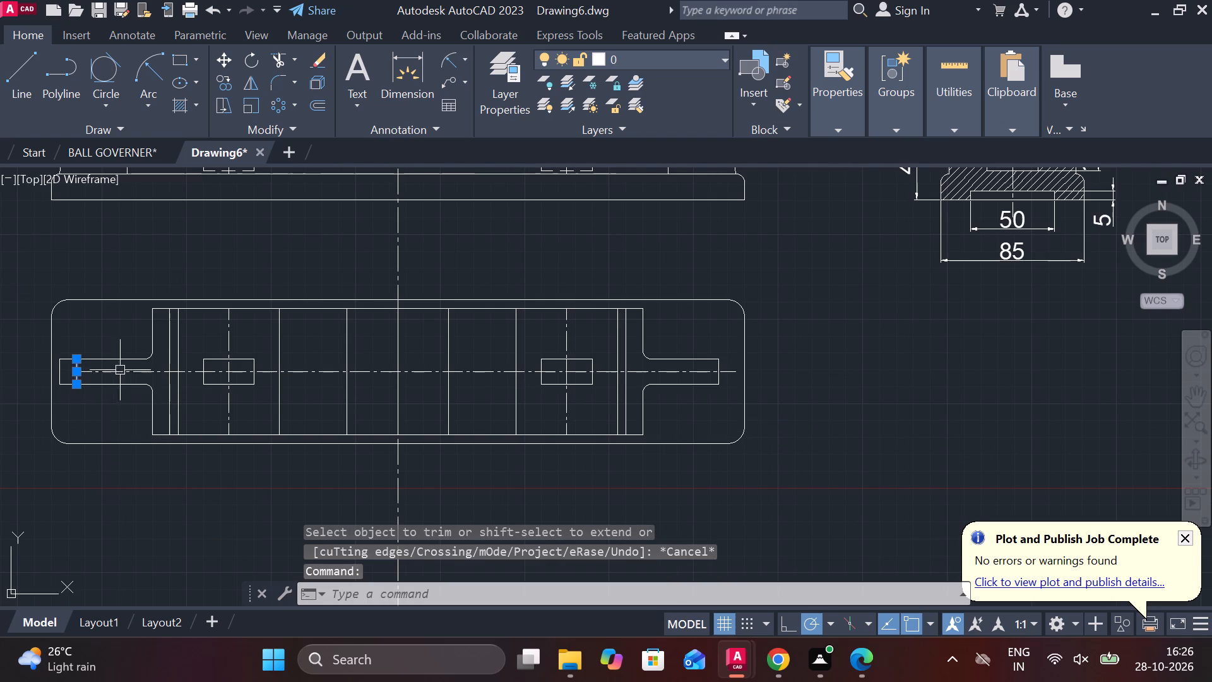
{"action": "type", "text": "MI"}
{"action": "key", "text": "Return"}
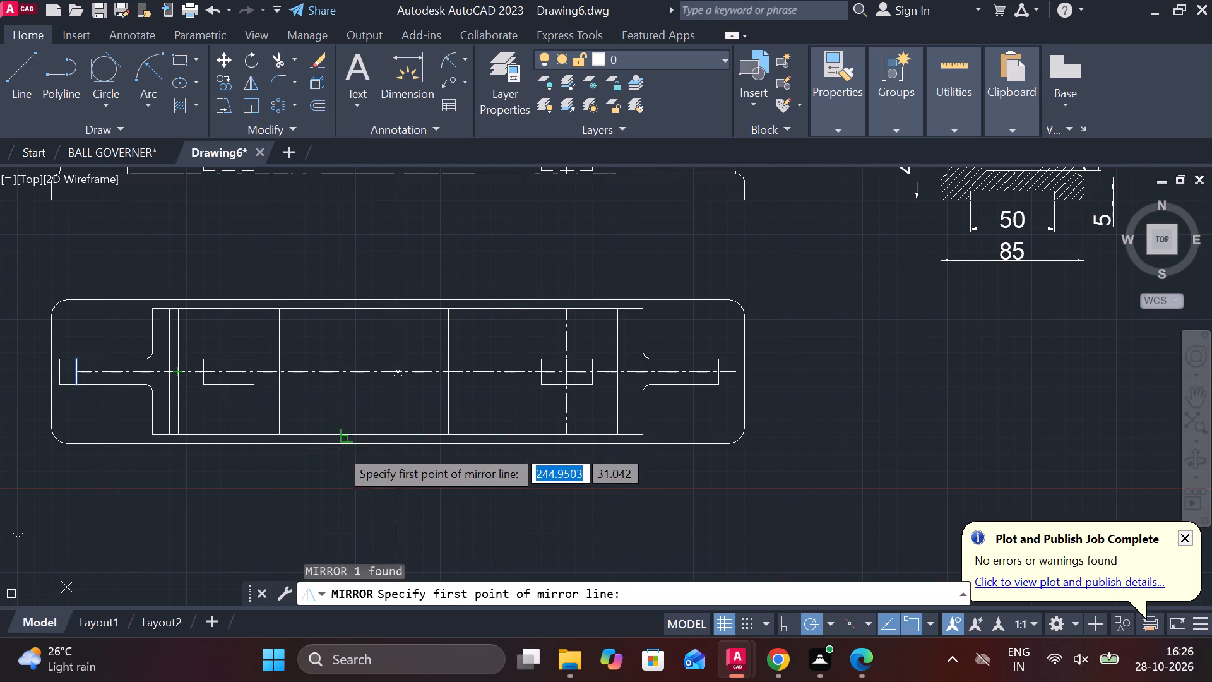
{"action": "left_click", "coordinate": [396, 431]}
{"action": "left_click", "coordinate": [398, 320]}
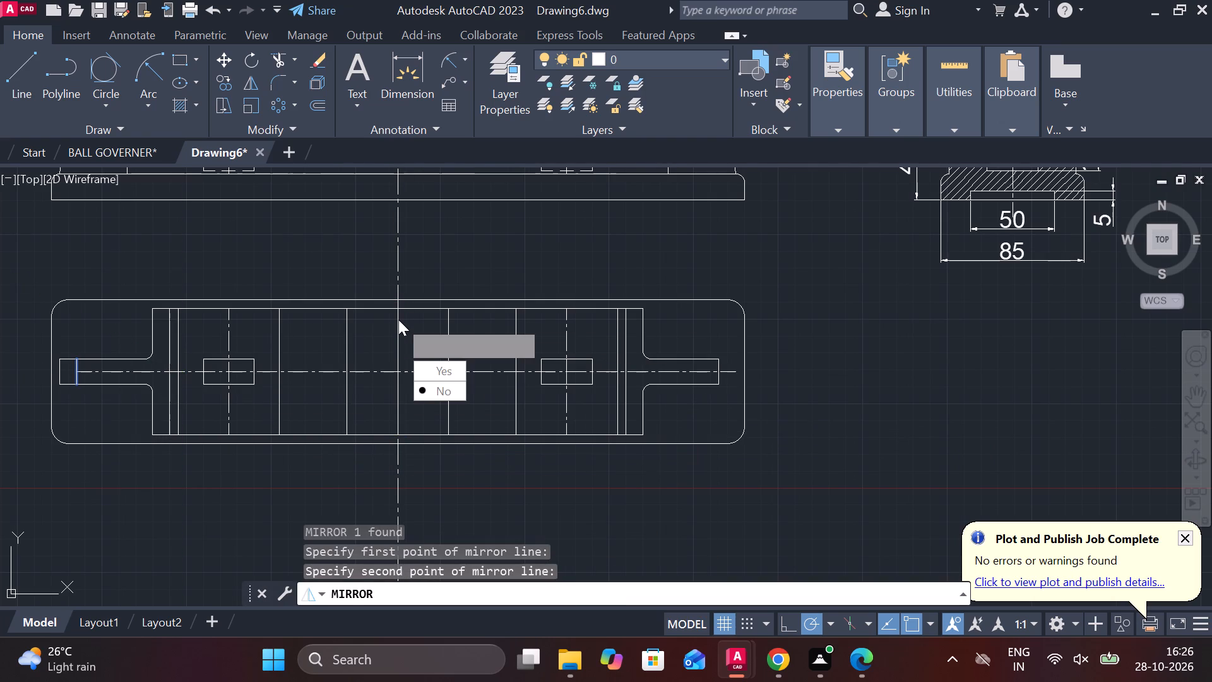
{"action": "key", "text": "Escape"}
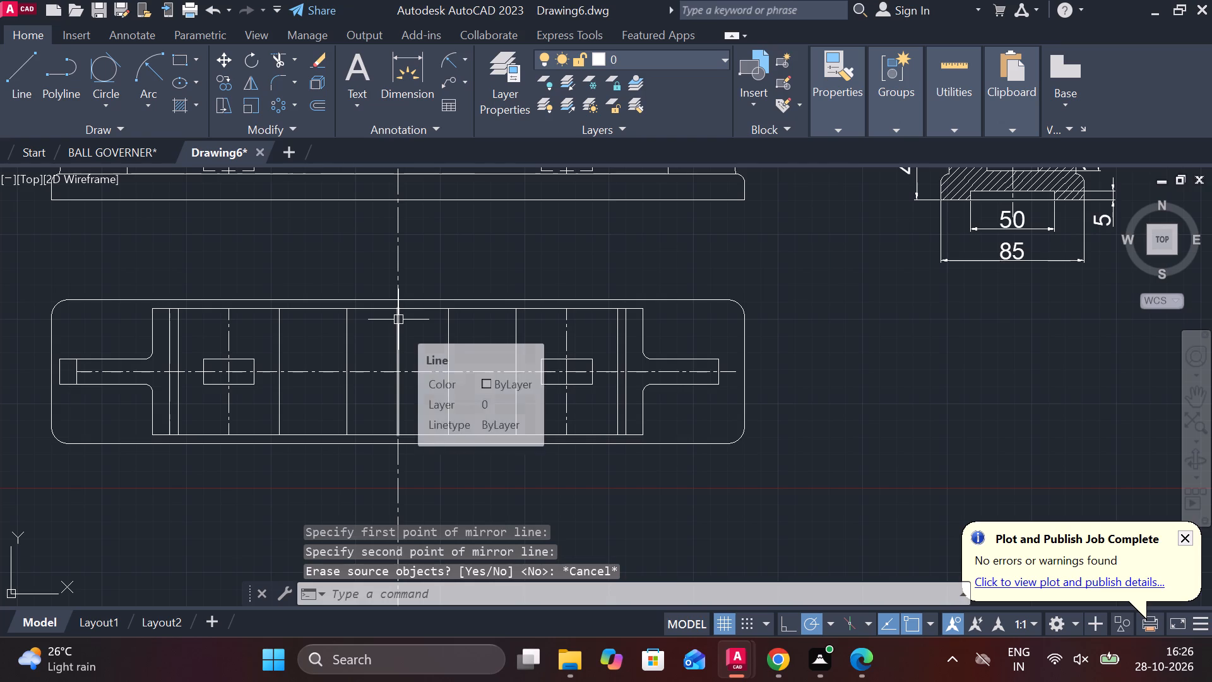
Undo the last mirror attempt and the trim around the plan's right web.
{"action": "key", "text": "ctrl+z"}
{"action": "key", "text": "ctrl+z"}
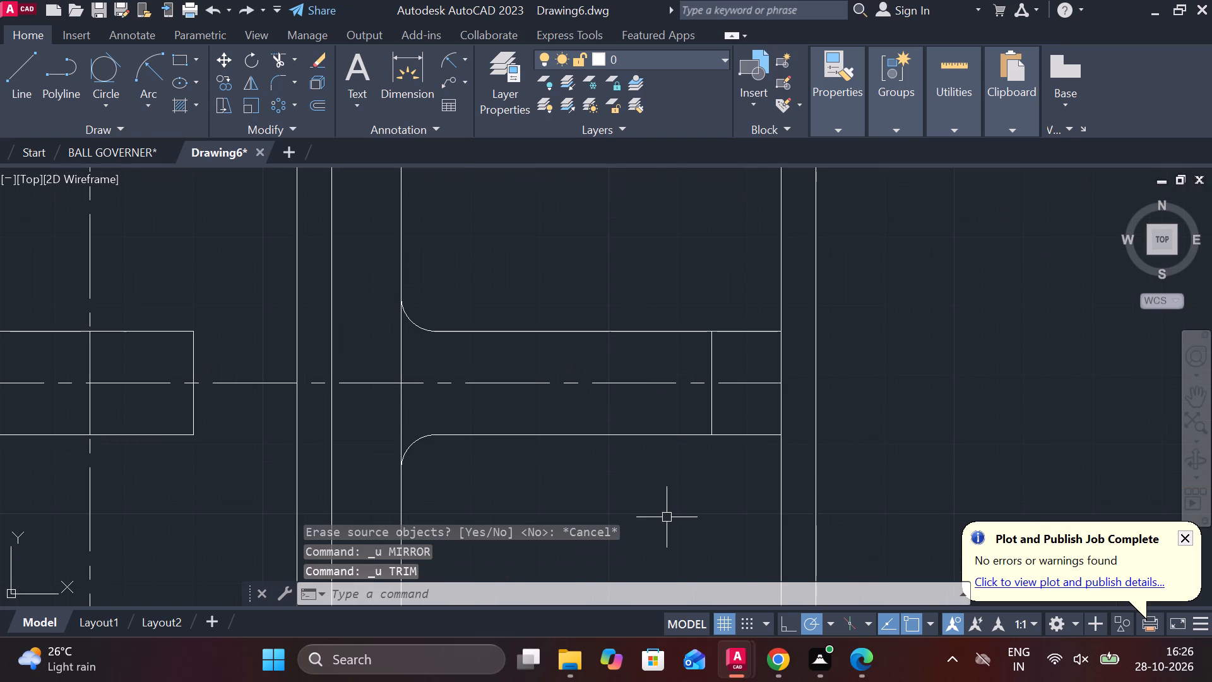
Trim away the plan's inner outline above, below and at the corners around the right web, keeping the web's two end lines.
{"action": "scroll", "coordinate": [762, 436], "scroll_direction": "down", "scroll_amount": 3}
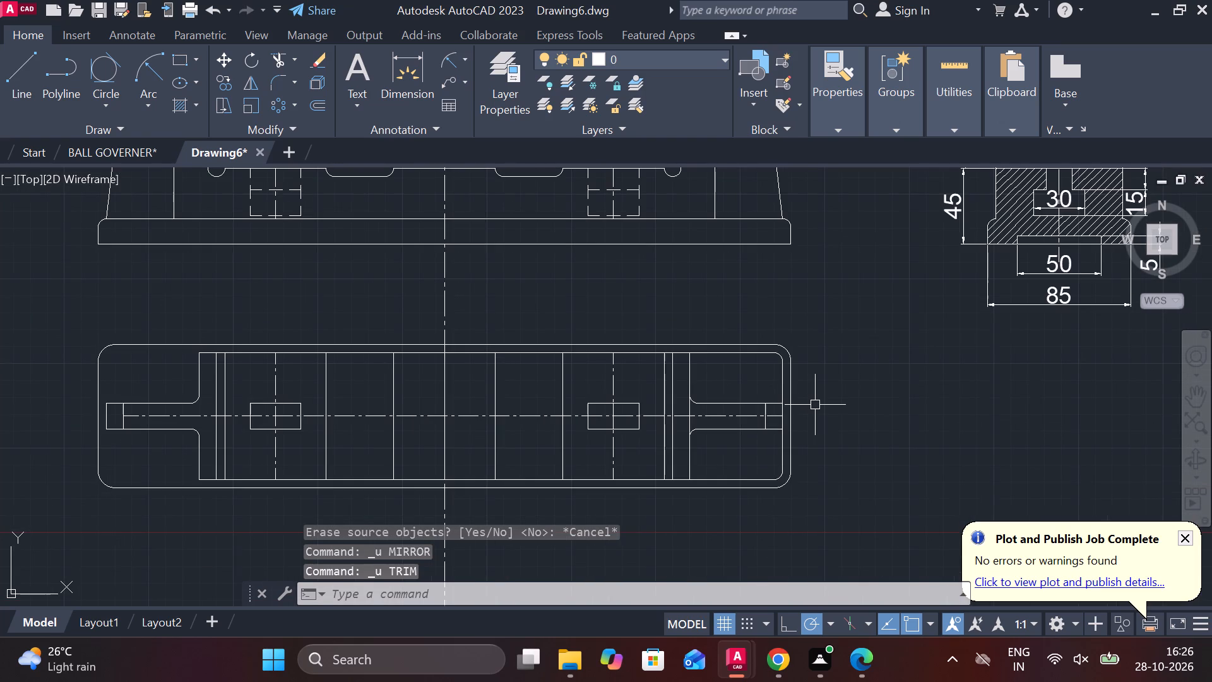
{"action": "type", "text": "TR"}
{"action": "key", "text": "space"}
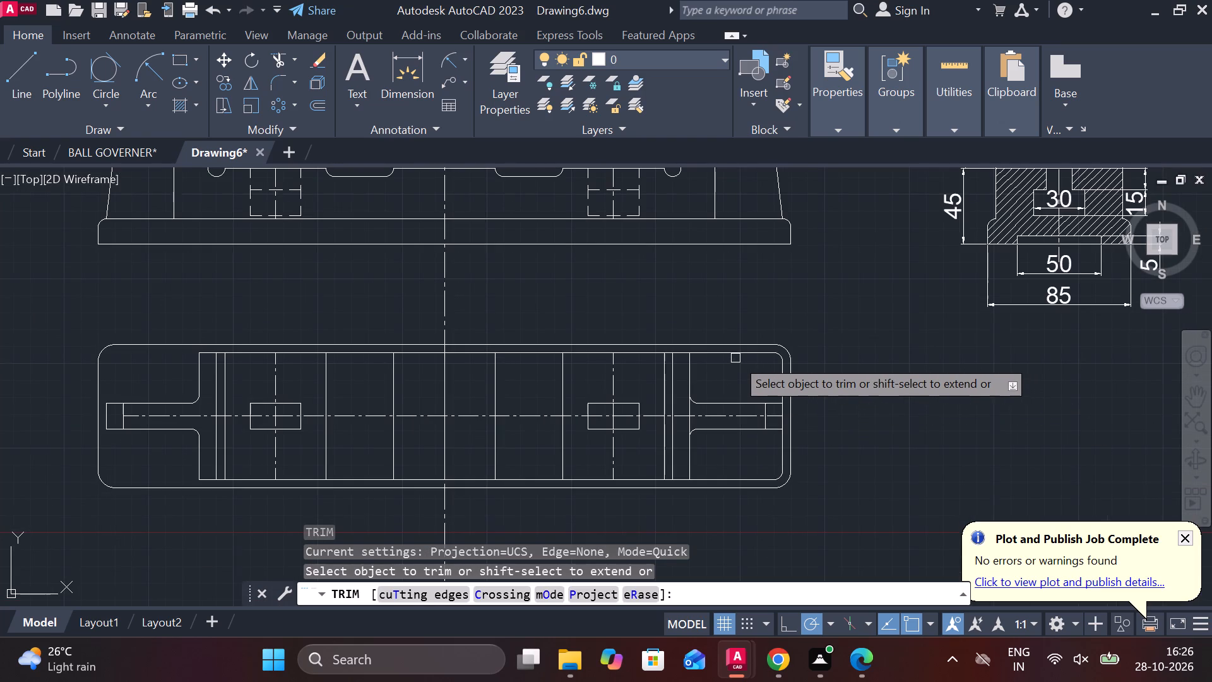
{"action": "left_click", "coordinate": [733, 357]}
{"action": "left_click", "coordinate": [777, 380]}
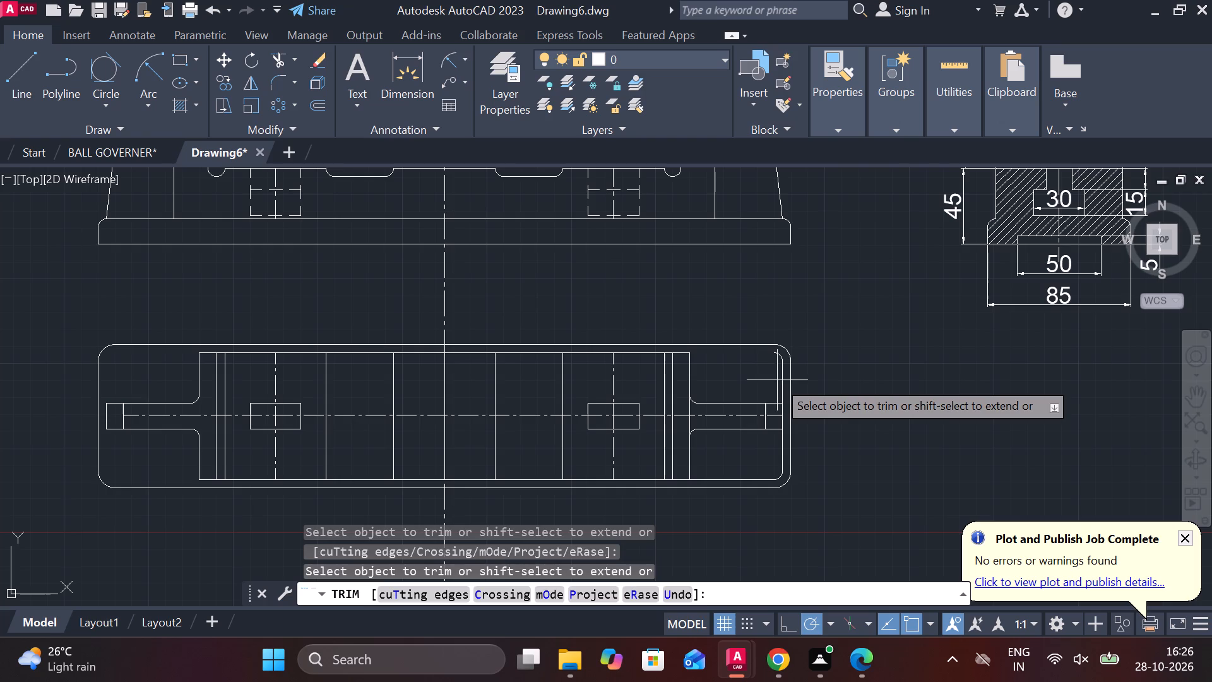
{"action": "left_click", "coordinate": [781, 385]}
{"action": "left_click", "coordinate": [778, 361]}
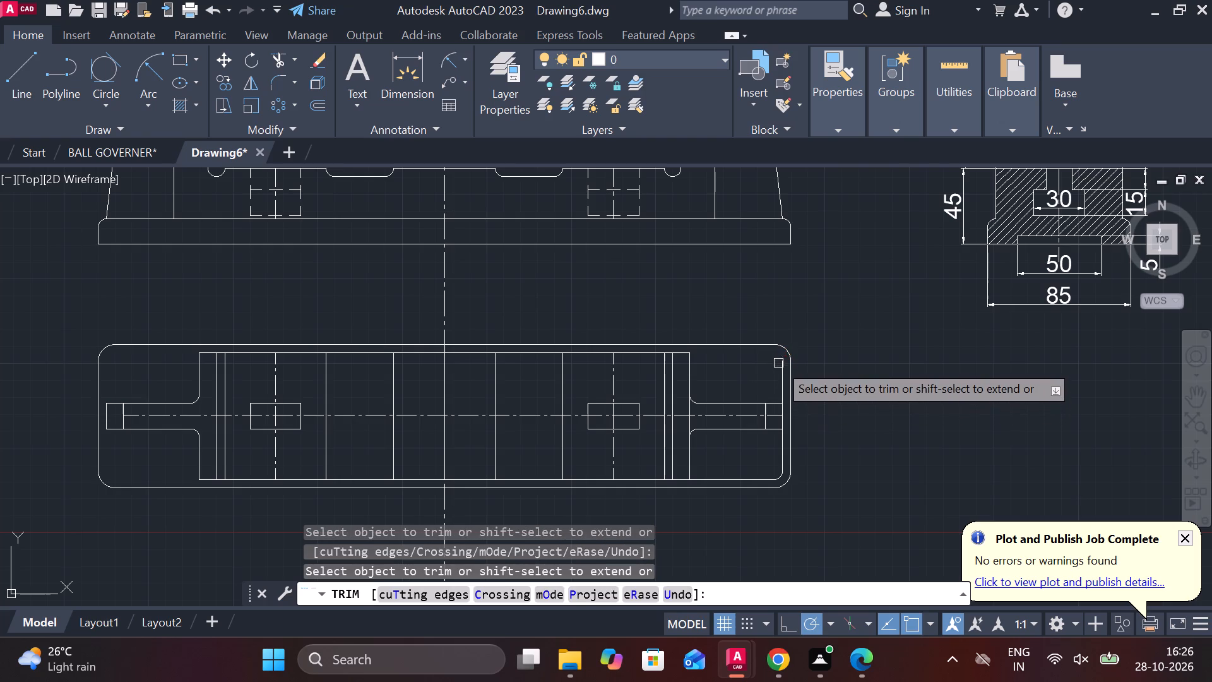
{"action": "left_click", "coordinate": [779, 395]}
{"action": "scroll", "coordinate": [784, 426], "scroll_direction": "up", "scroll_amount": 2}
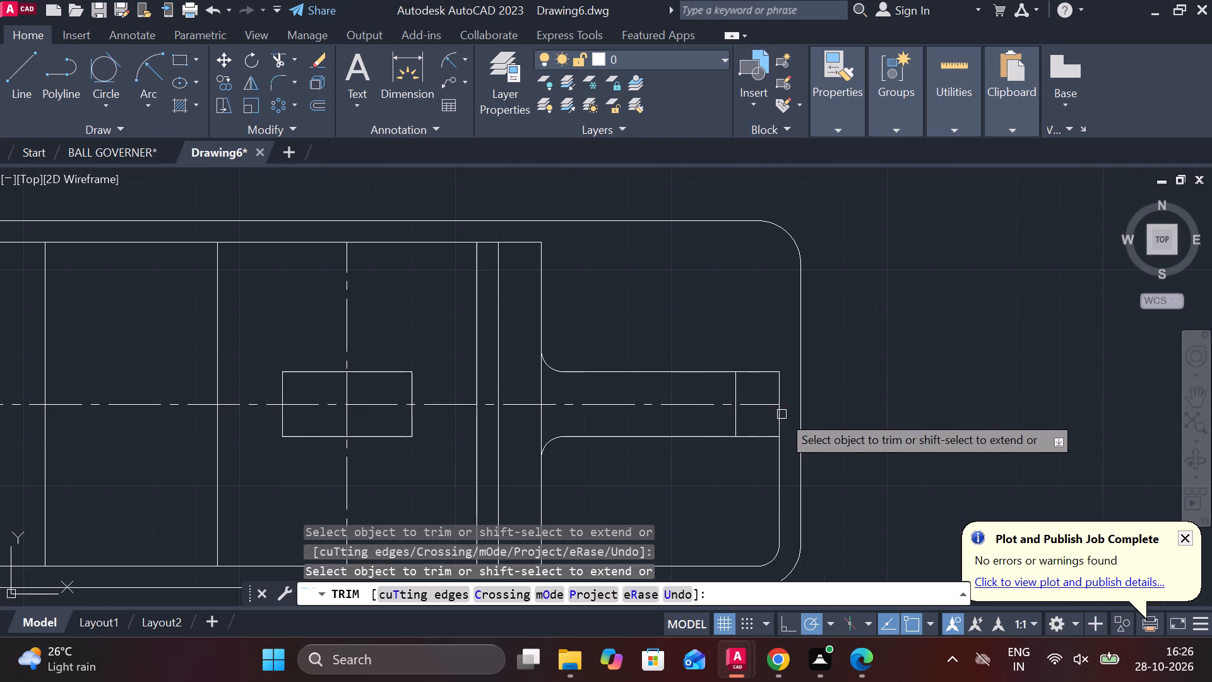
{"action": "left_click", "coordinate": [780, 416]}
{"action": "left_click", "coordinate": [779, 394]}
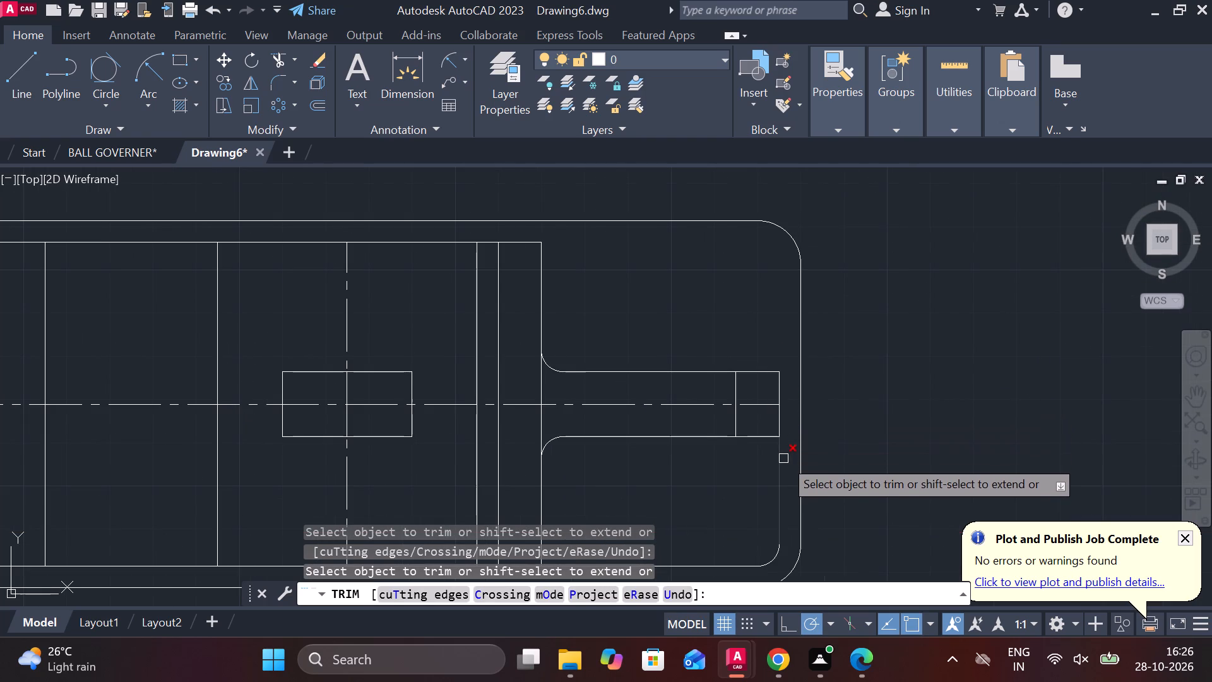
{"action": "left_click", "coordinate": [783, 458]}
{"action": "scroll", "coordinate": [768, 465], "scroll_direction": "down", "scroll_amount": 1}
{"action": "left_click", "coordinate": [750, 526]}
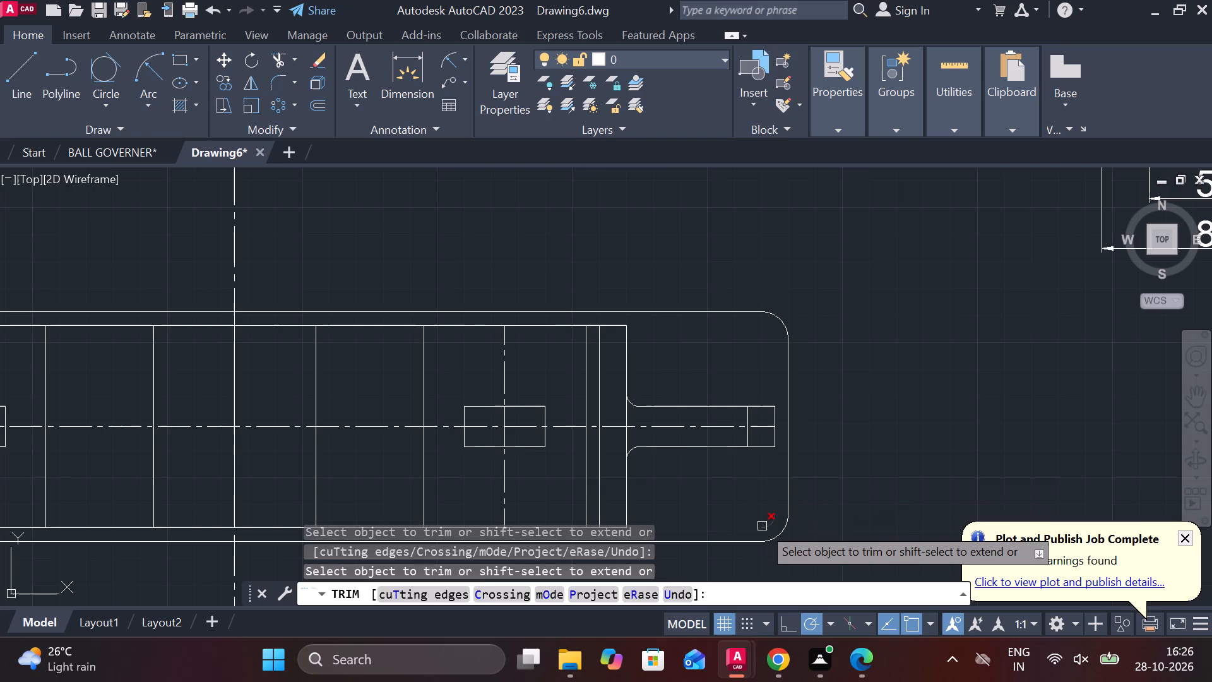
{"action": "left_click", "coordinate": [762, 526]}
{"action": "scroll", "coordinate": [775, 515], "scroll_direction": "down", "scroll_amount": 2}
{"action": "middle_click_drag", "start_coordinate": [768, 425], "coordinate": [680, 316]}
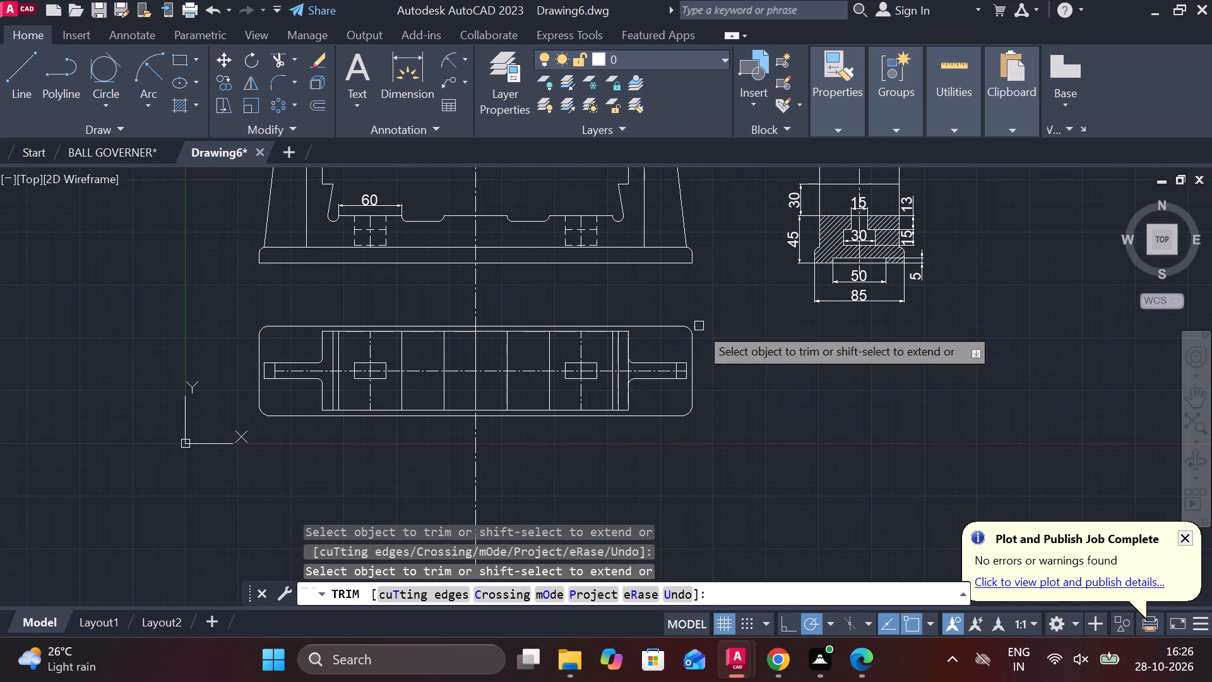
{"action": "key", "text": "Escape"}
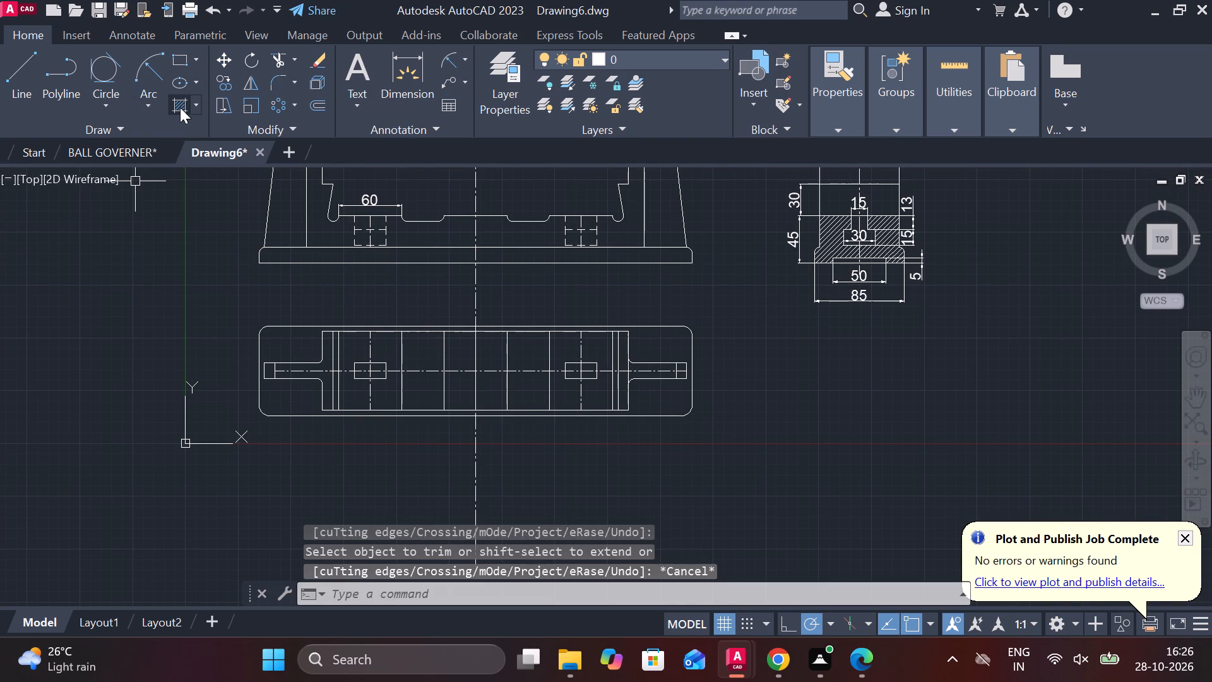
Hatch the plan's left and right webs and their adjoining flange strips on both sides of the horizontal centerline with diagonal lines.
{"action": "left_click", "coordinate": [180, 107]}
{"action": "scroll", "coordinate": [322, 369], "scroll_direction": "up", "scroll_amount": 5}
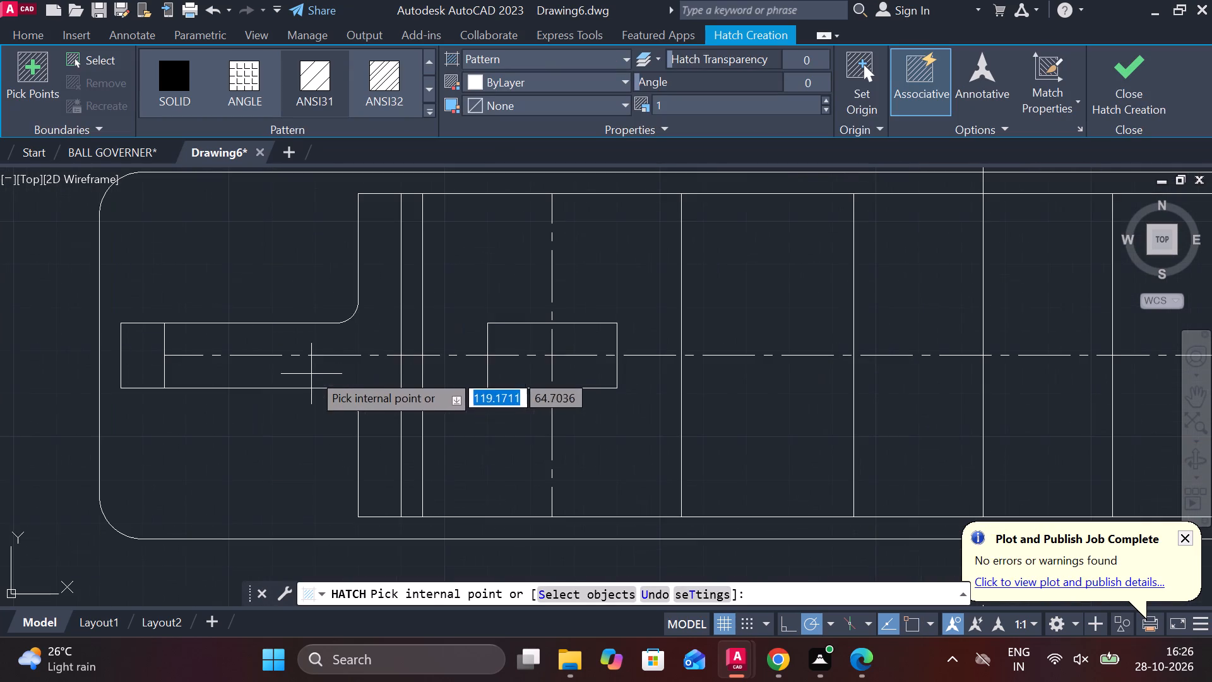
{"action": "double_click", "coordinate": [359, 327]}
{"action": "left_click", "coordinate": [331, 366]}
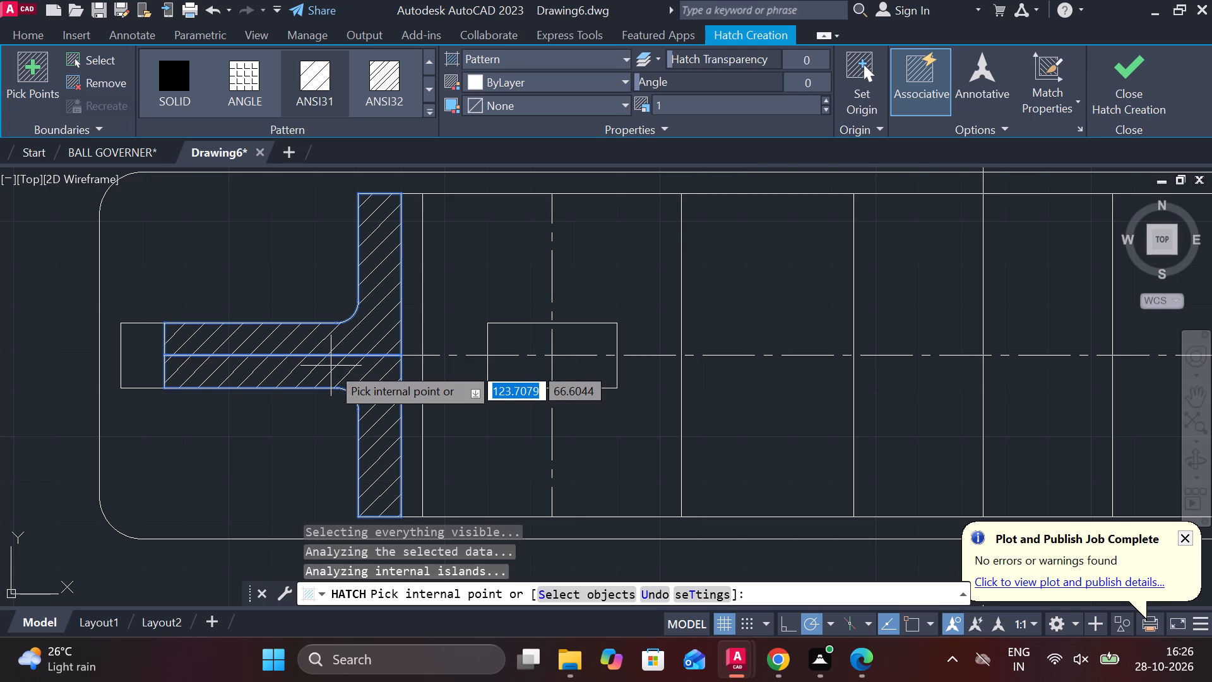
{"action": "scroll", "coordinate": [333, 366], "scroll_direction": "down", "scroll_amount": 2}
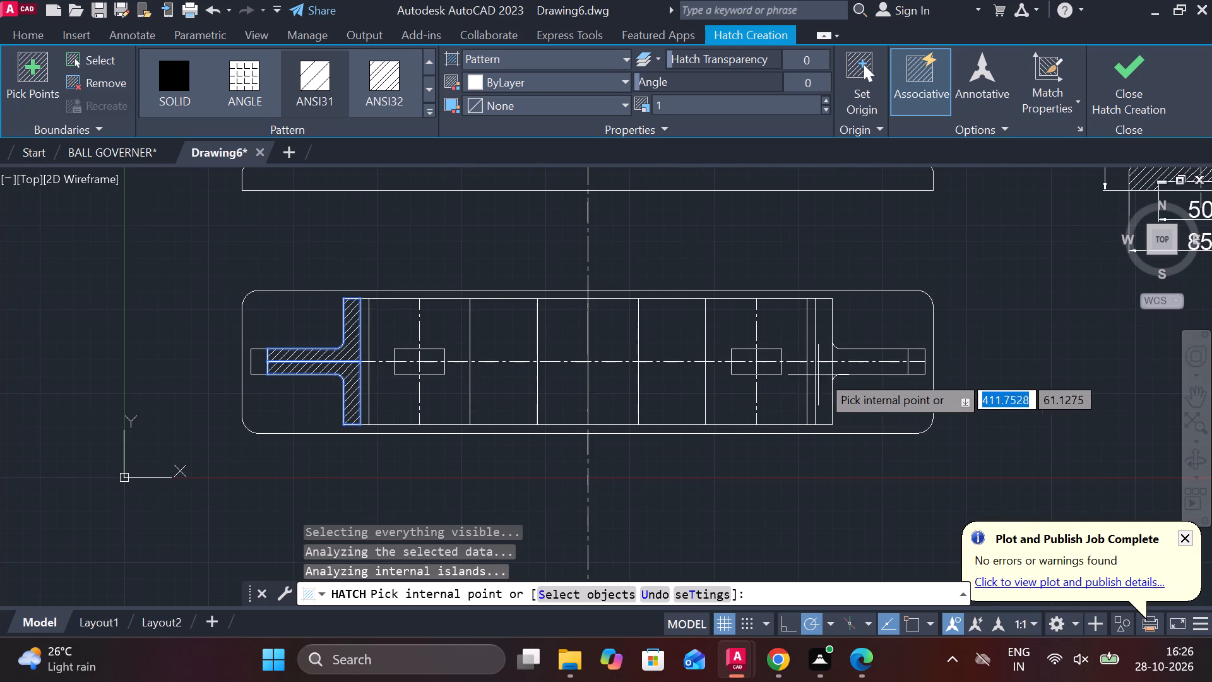
{"action": "scroll", "coordinate": [878, 392], "scroll_direction": "up", "scroll_amount": 2}
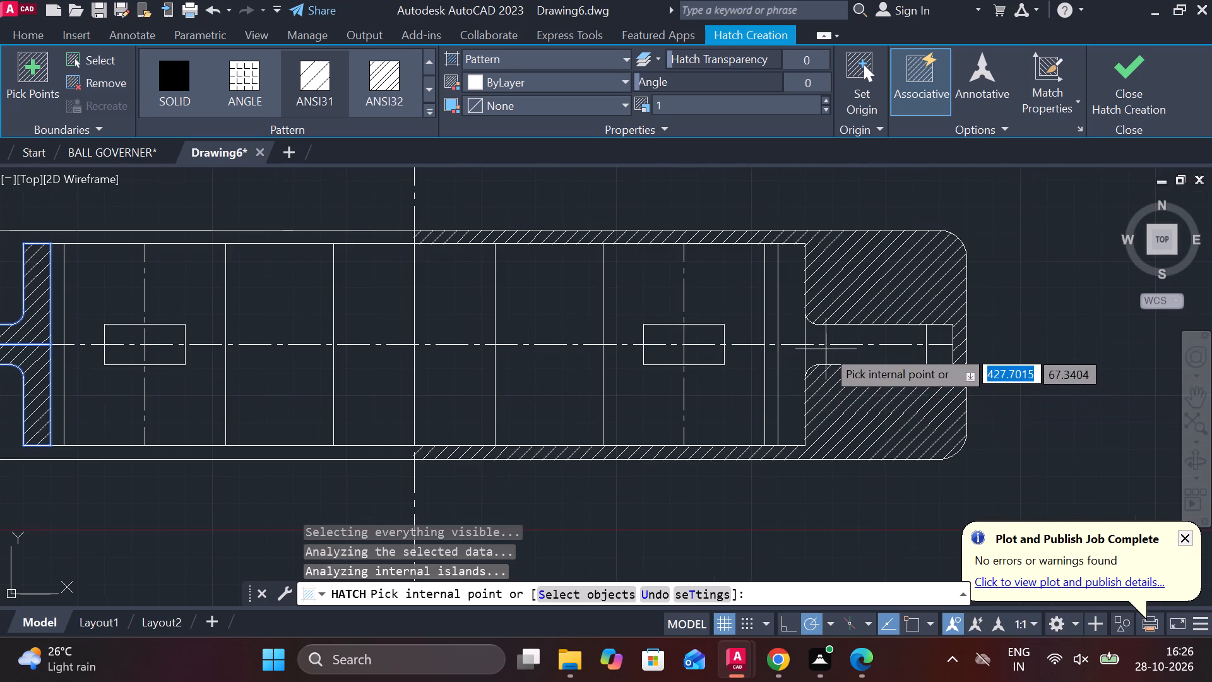
{"action": "left_click", "coordinate": [796, 328]}
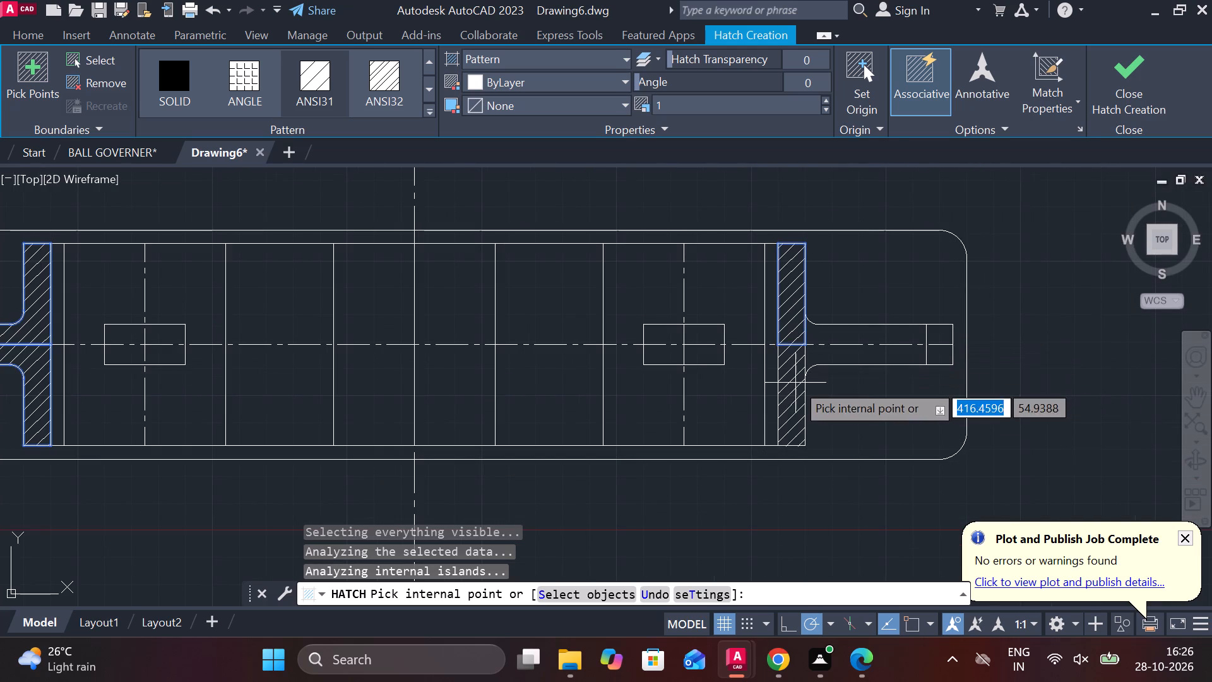
{"action": "left_click", "coordinate": [795, 383]}
{"action": "left_click", "coordinate": [843, 345]}
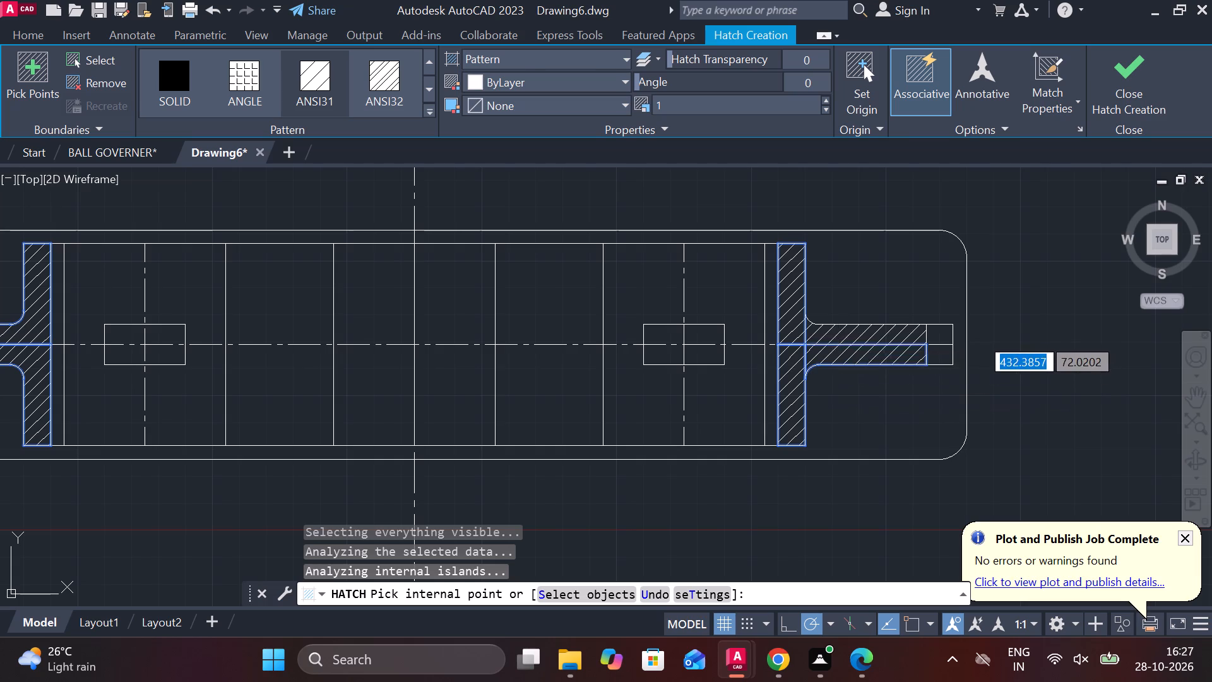
{"action": "left_click", "coordinate": [838, 337]}
{"action": "key", "text": "Escape"}
Erase the full-height vertical line that crosses the right web between its two fillets.
{"action": "left_click", "coordinate": [805, 336]}
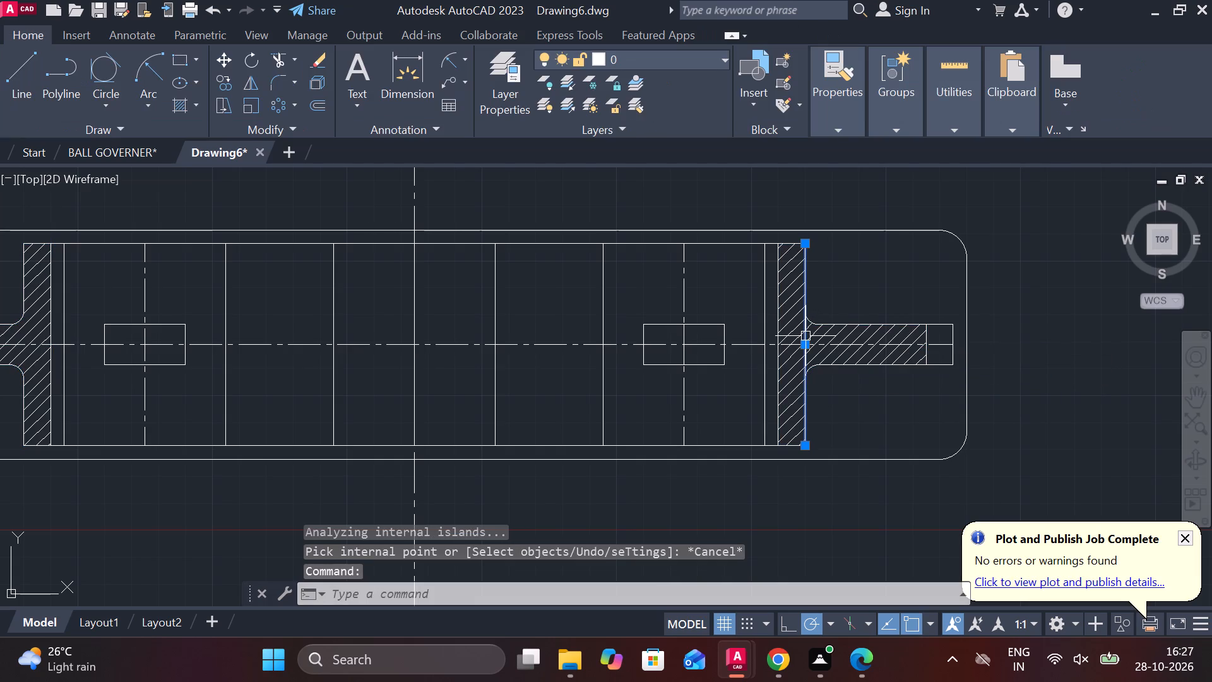
{"action": "type", "text": "E"}
{"action": "key", "text": "space"}
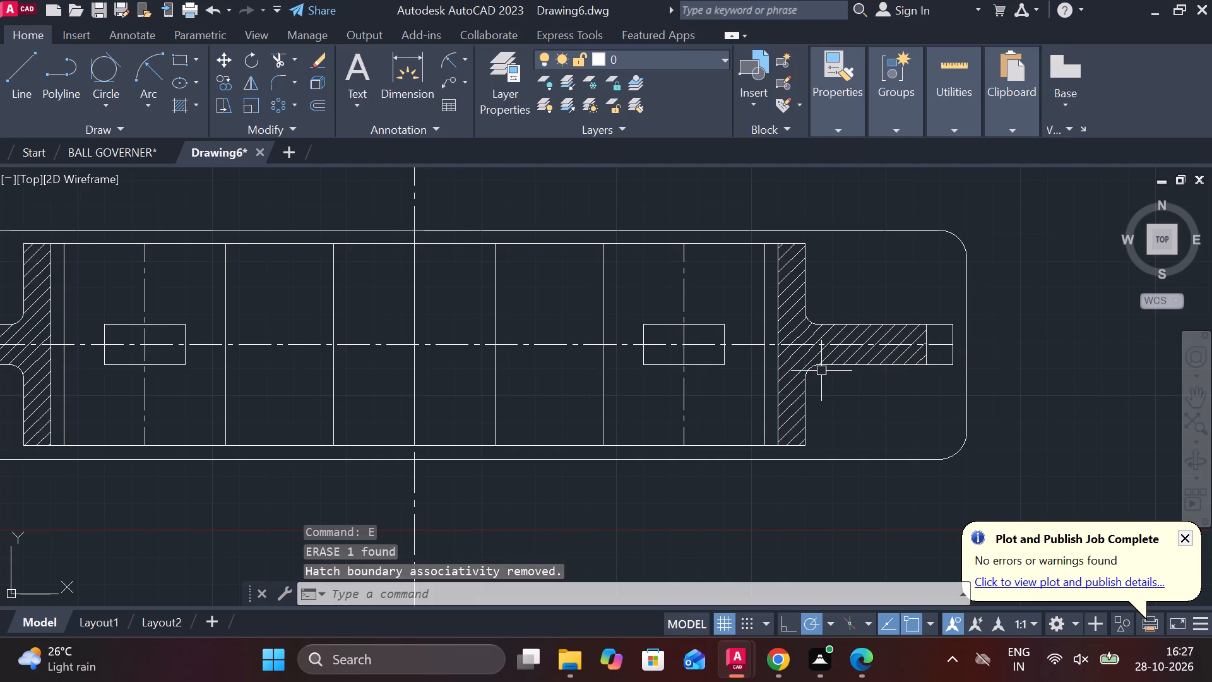
{"action": "scroll", "coordinate": [837, 373], "scroll_direction": "down", "scroll_amount": 2}
{"action": "scroll", "coordinate": [559, 360], "scroll_direction": "up", "scroll_amount": 1}
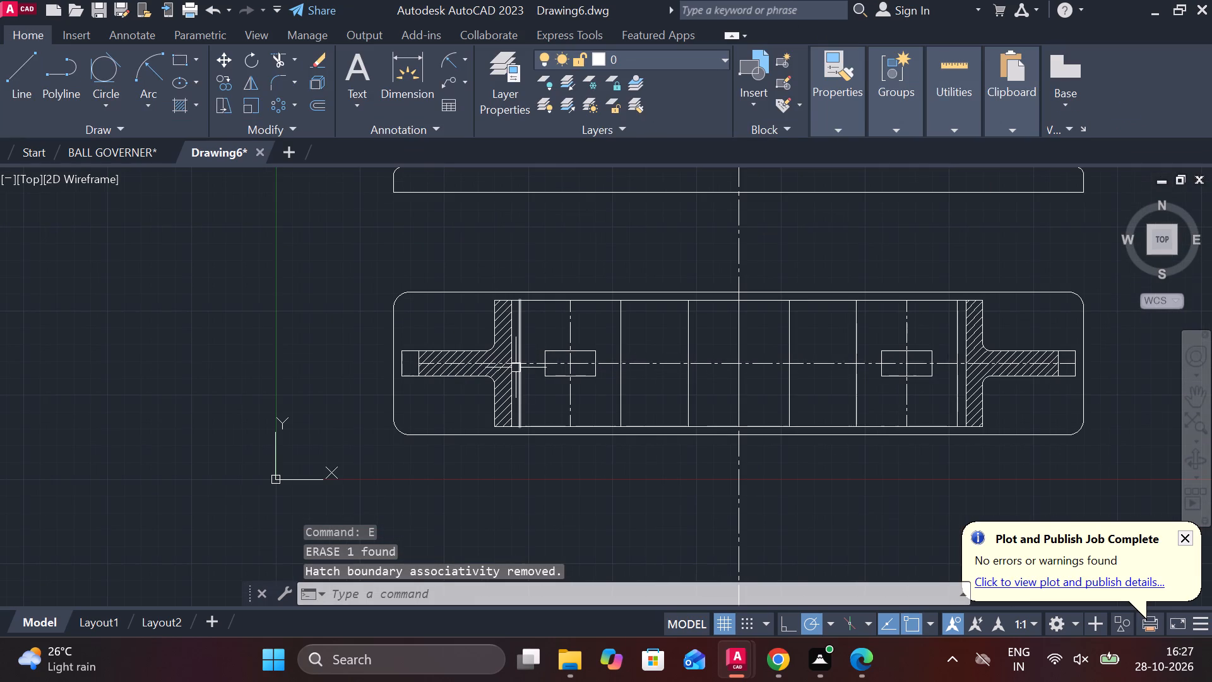
{"action": "key", "text": "Escape"}
Lengthen the plan's horizontal centerline at both ends so it extends past the outer base outline.
{"action": "left_click", "coordinate": [526, 364]}
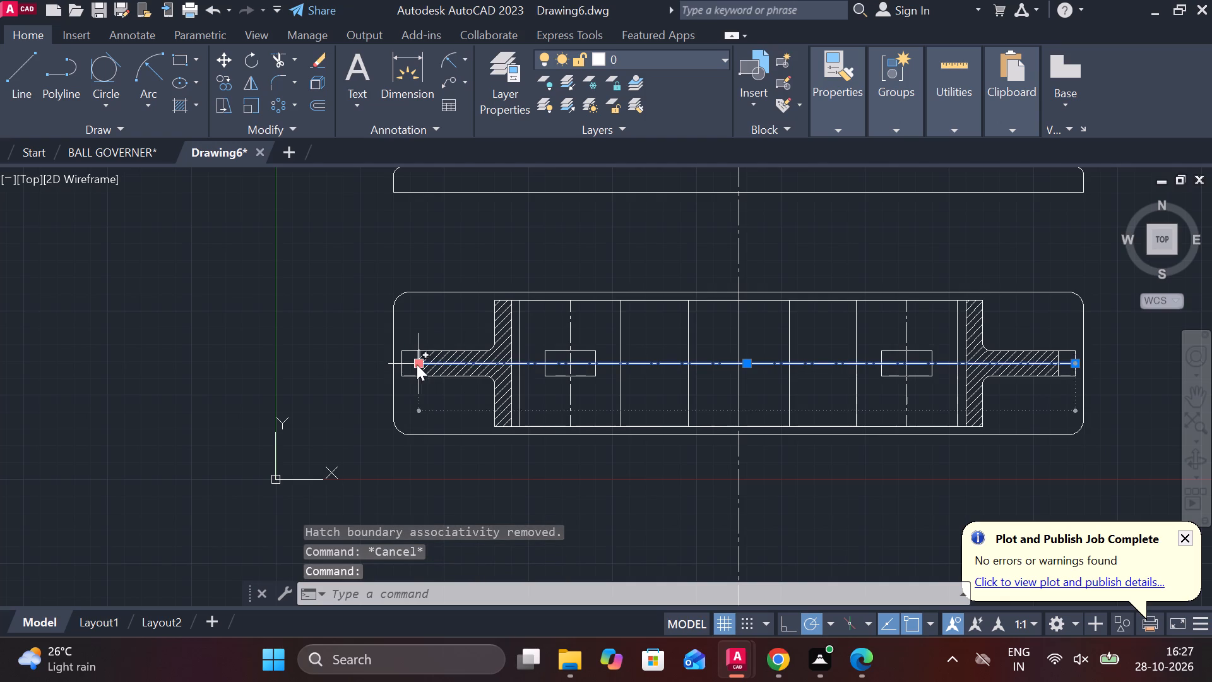
{"action": "double_click", "coordinate": [487, 409]}
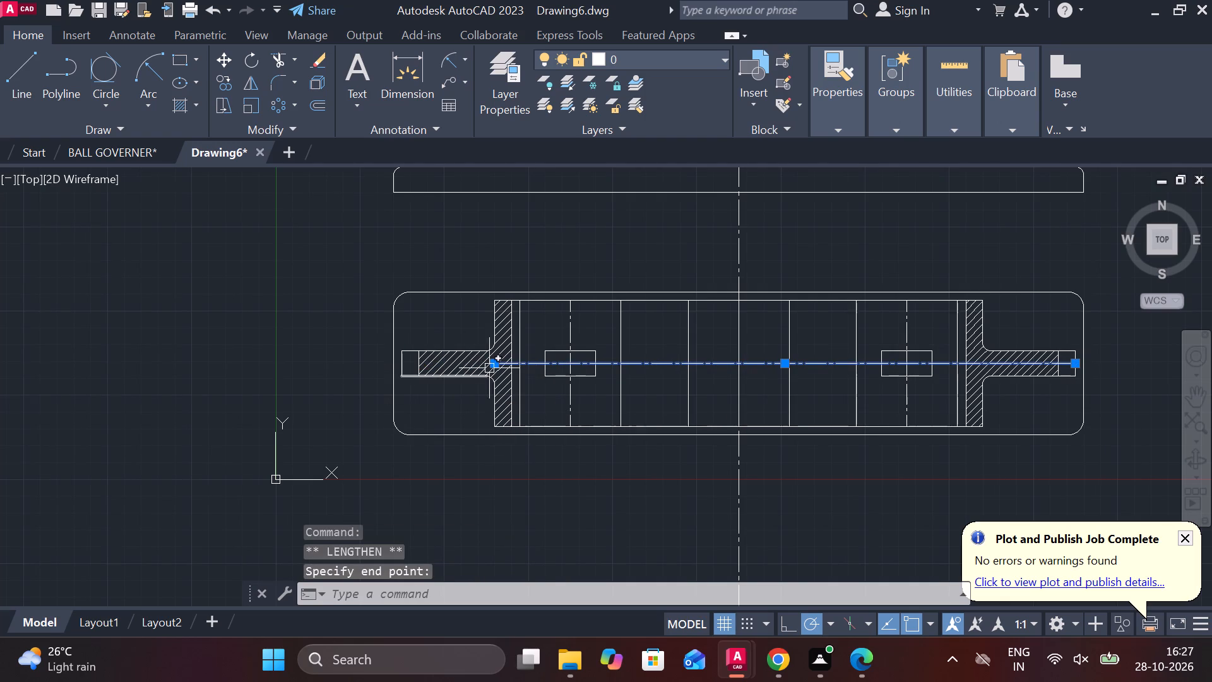
{"action": "left_click", "coordinate": [554, 410]}
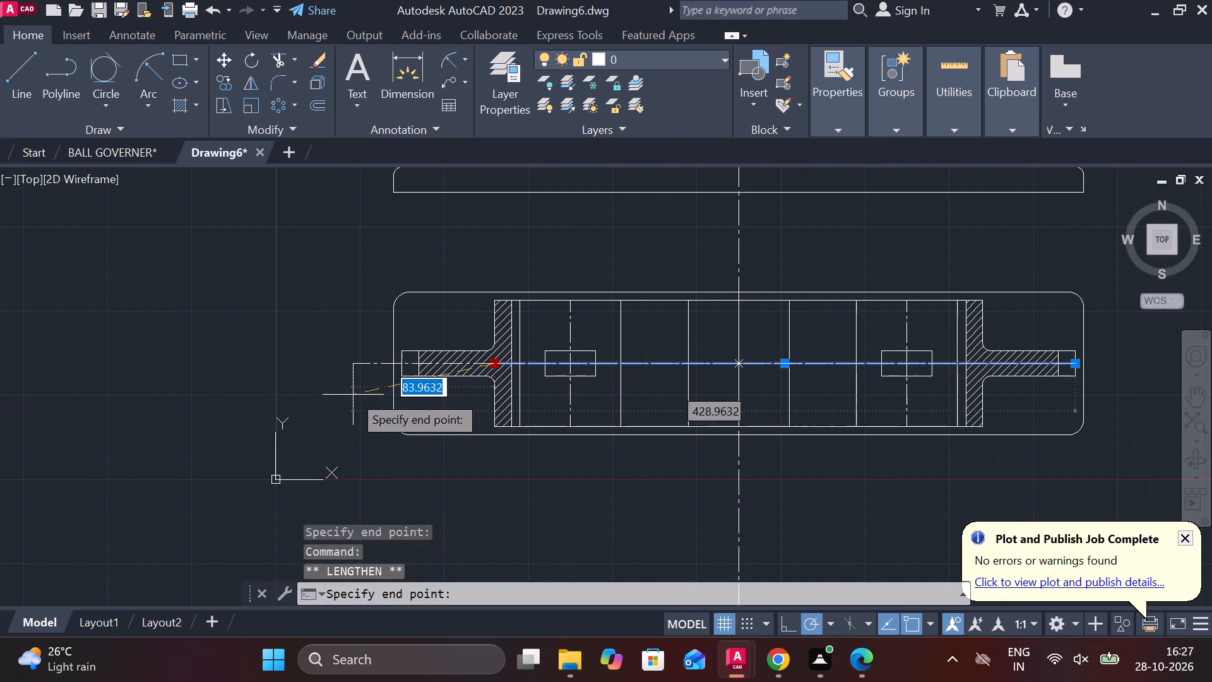
{"action": "left_click", "coordinate": [352, 394]}
{"action": "key", "text": "Escape"}
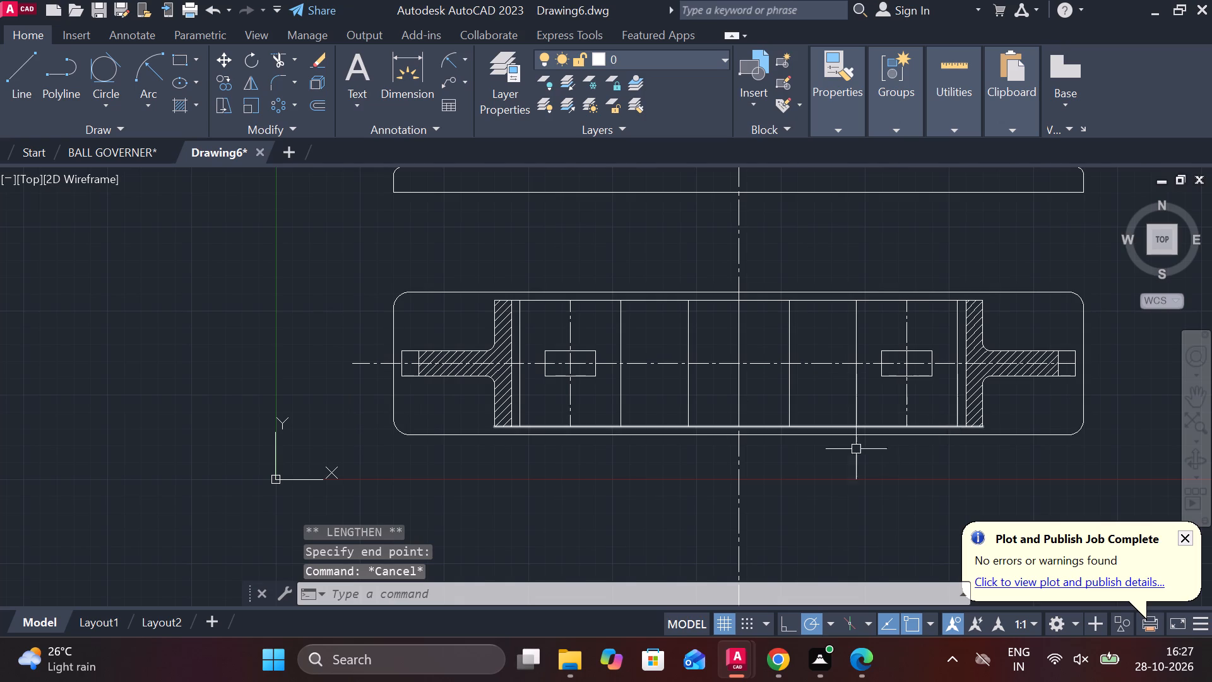
{"action": "middle_click_drag", "start_coordinate": [1096, 435], "coordinate": [839, 431]}
{"action": "scroll", "coordinate": [840, 371], "scroll_direction": "up", "scroll_amount": 3}
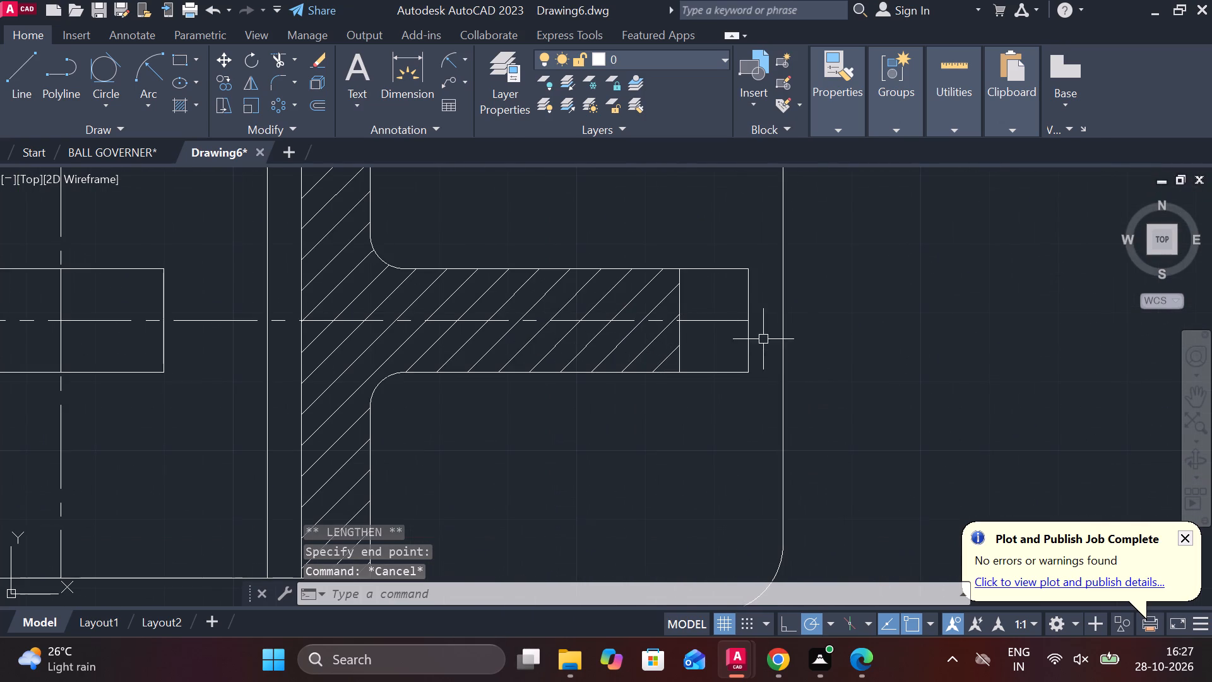
{"action": "left_click", "coordinate": [725, 323]}
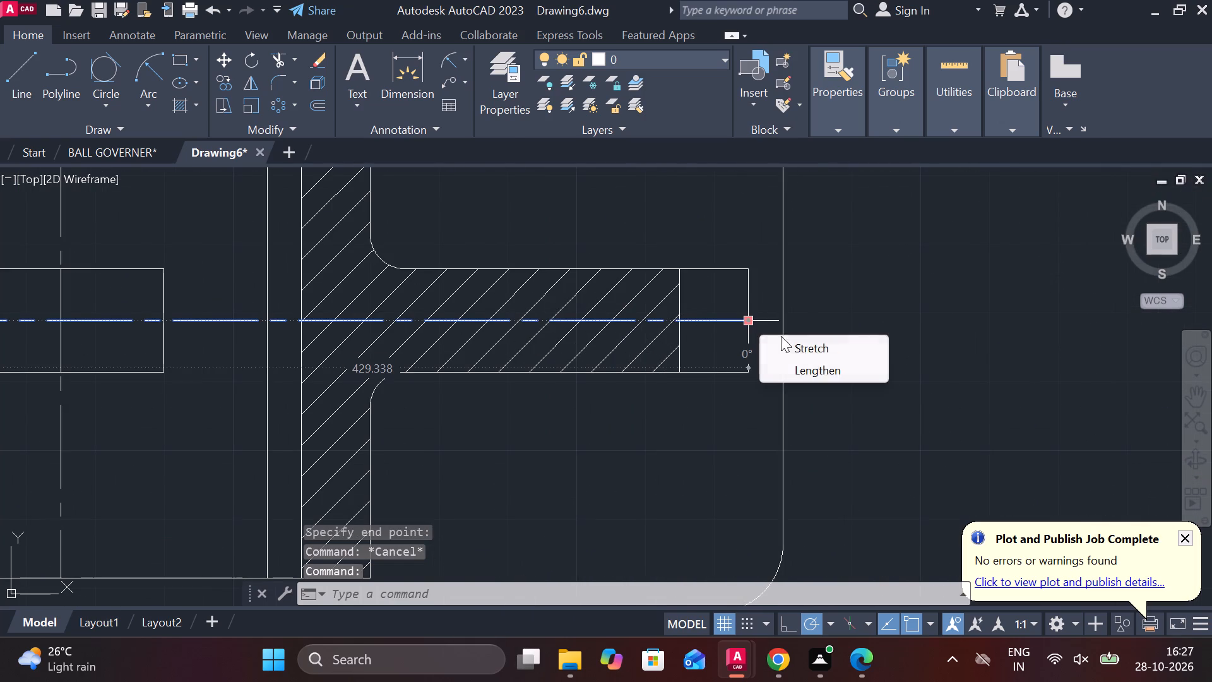
{"action": "left_click", "coordinate": [824, 364]}
{"action": "left_click", "coordinate": [909, 362]}
{"action": "scroll", "coordinate": [917, 362], "scroll_direction": "down", "scroll_amount": 4}
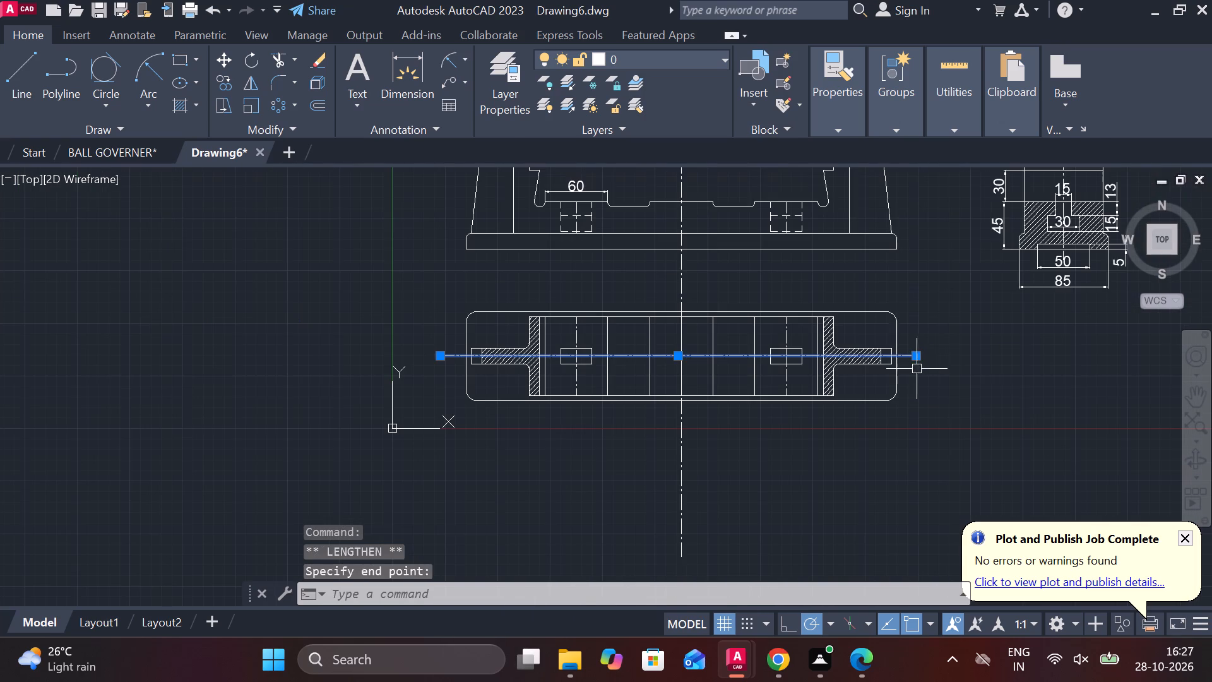
{"action": "key", "text": "Escape"}
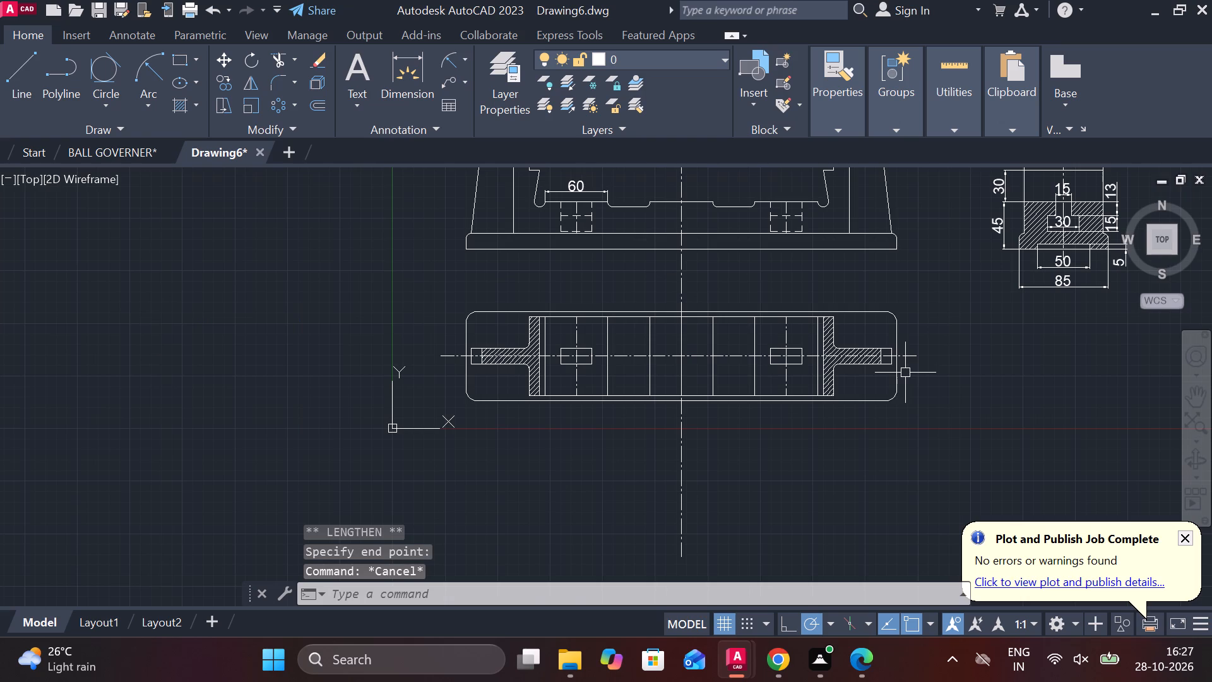
Dimension the front view's inner width between the upper ends of the two slanted edges, placing the dimension line just above them.
{"action": "scroll", "coordinate": [812, 315], "scroll_direction": "up", "scroll_amount": 2}
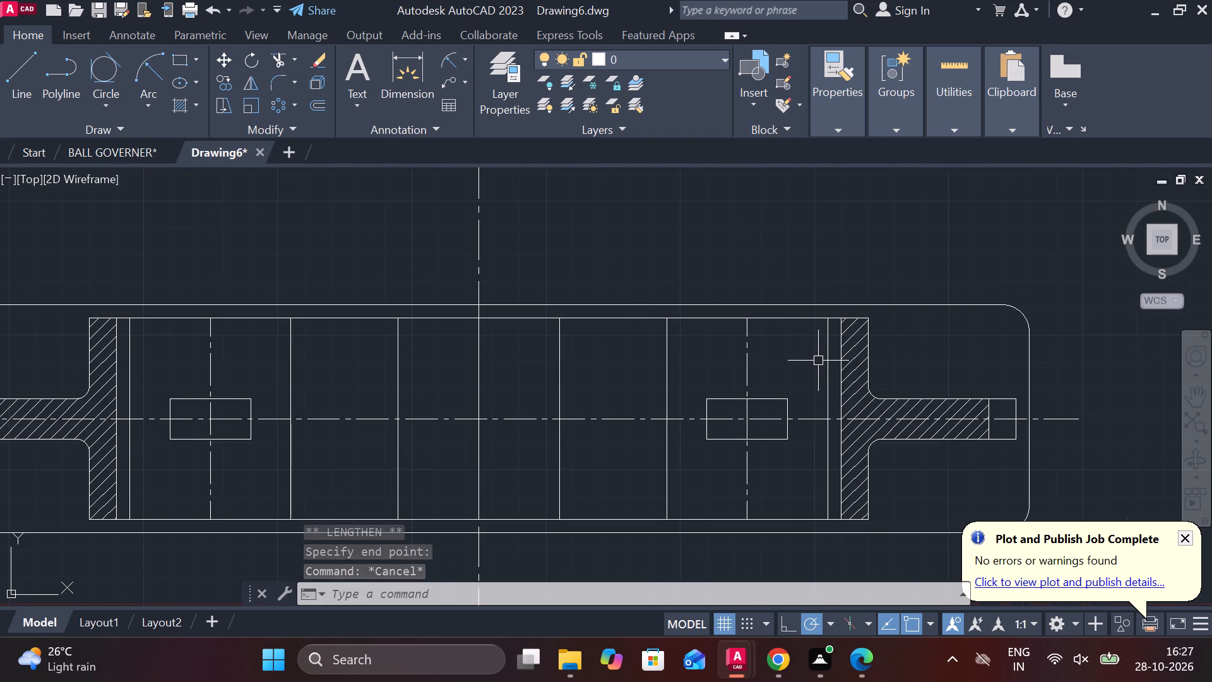
{"action": "middle_click_drag", "start_coordinate": [808, 361], "coordinate": [758, 315]}
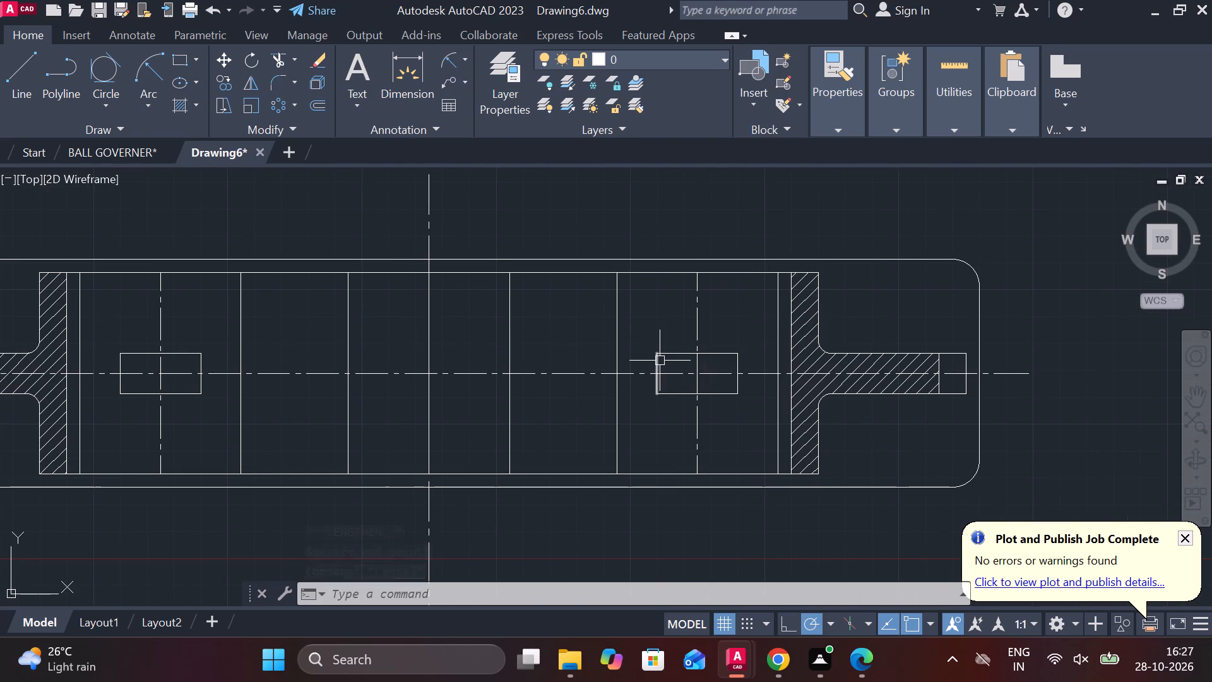
{"action": "scroll", "coordinate": [430, 169], "scroll_direction": "down", "scroll_amount": 1}
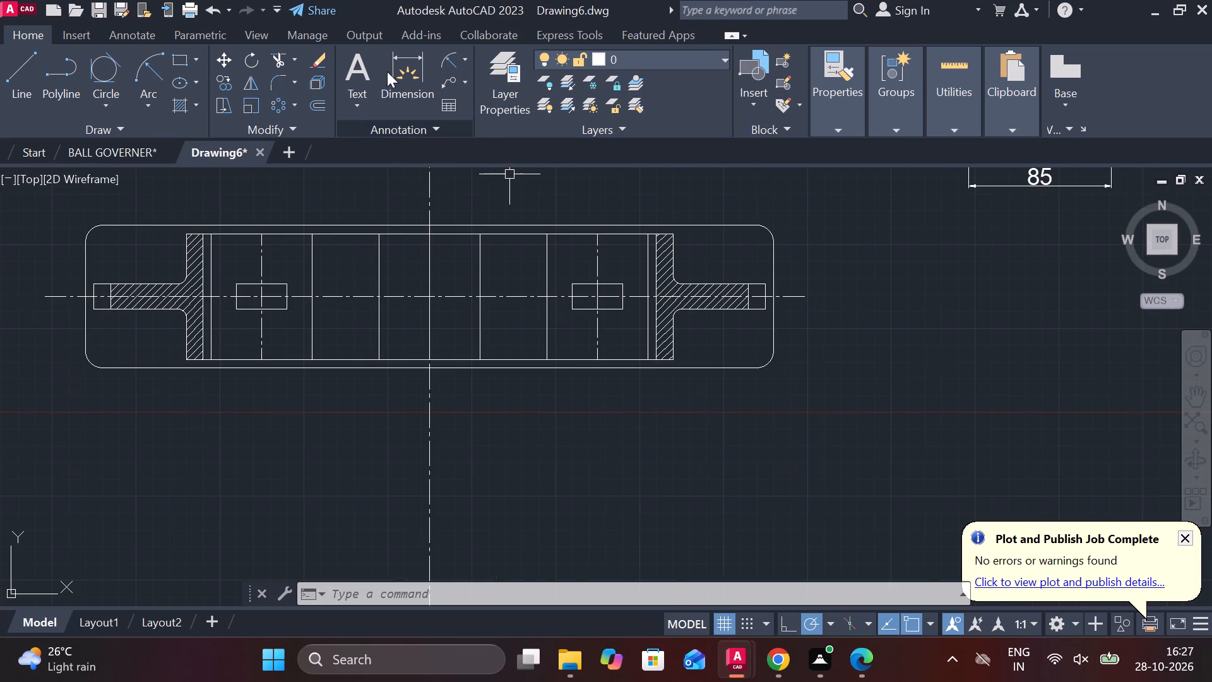
{"action": "left_click", "coordinate": [466, 61]}
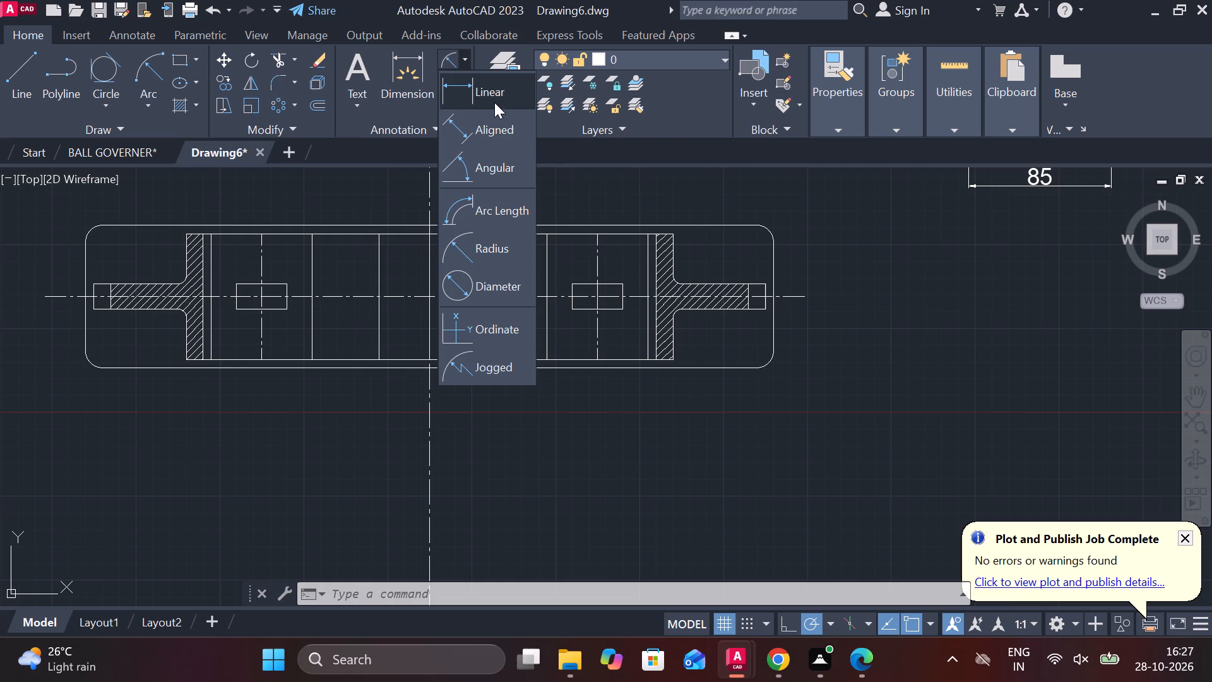
{"action": "left_click", "coordinate": [494, 102]}
{"action": "scroll", "coordinate": [547, 188], "scroll_direction": "down", "scroll_amount": 1}
{"action": "middle_click_drag", "start_coordinate": [510, 208], "coordinate": [526, 388]}
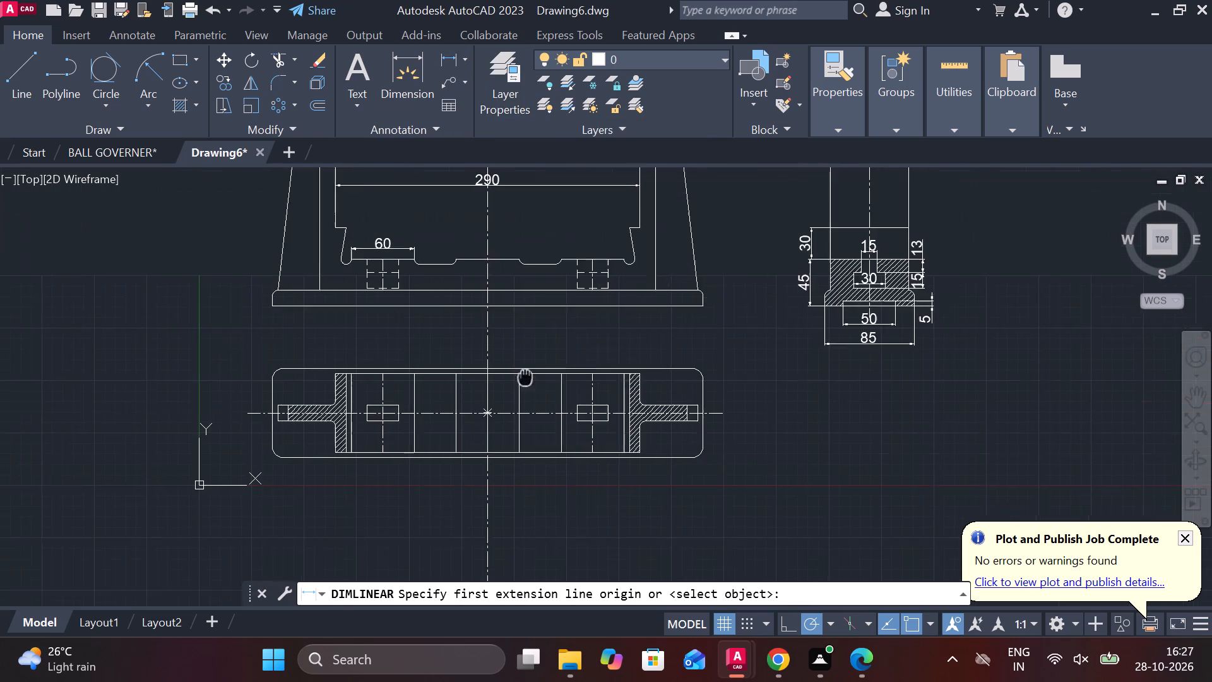
{"action": "middle_click_drag", "start_coordinate": [526, 388], "coordinate": [526, 398]}
{"action": "scroll", "coordinate": [461, 289], "scroll_direction": "up", "scroll_amount": 1}
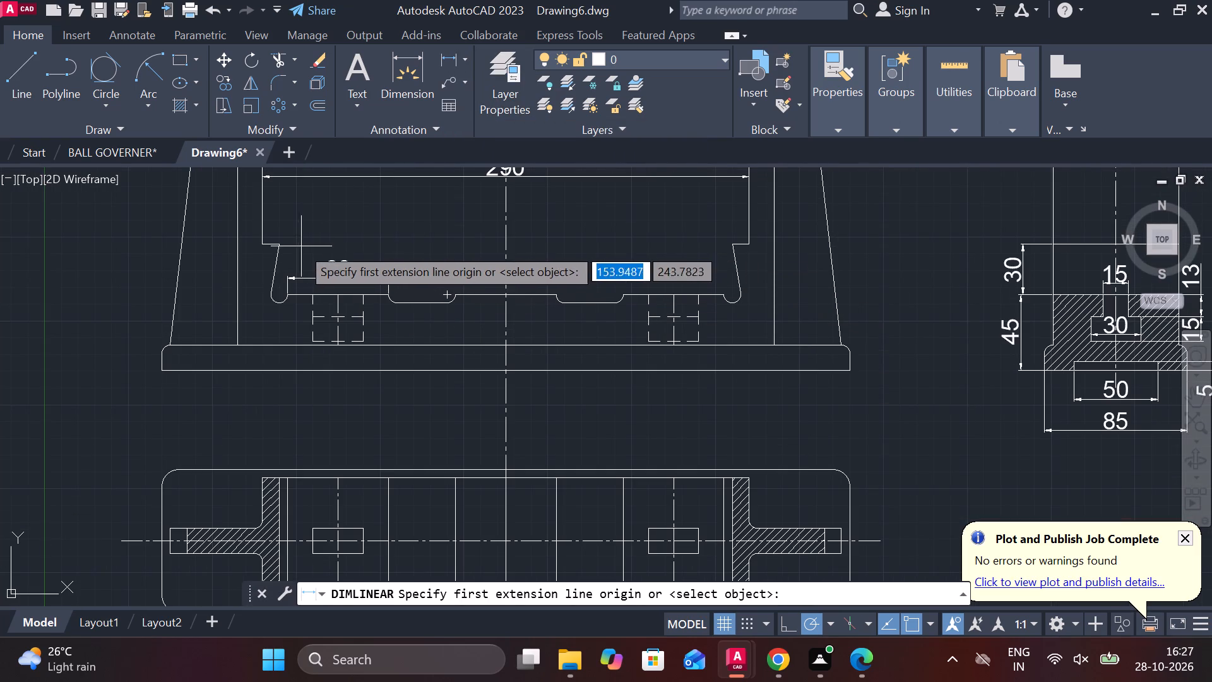
{"action": "left_click", "coordinate": [293, 245]}
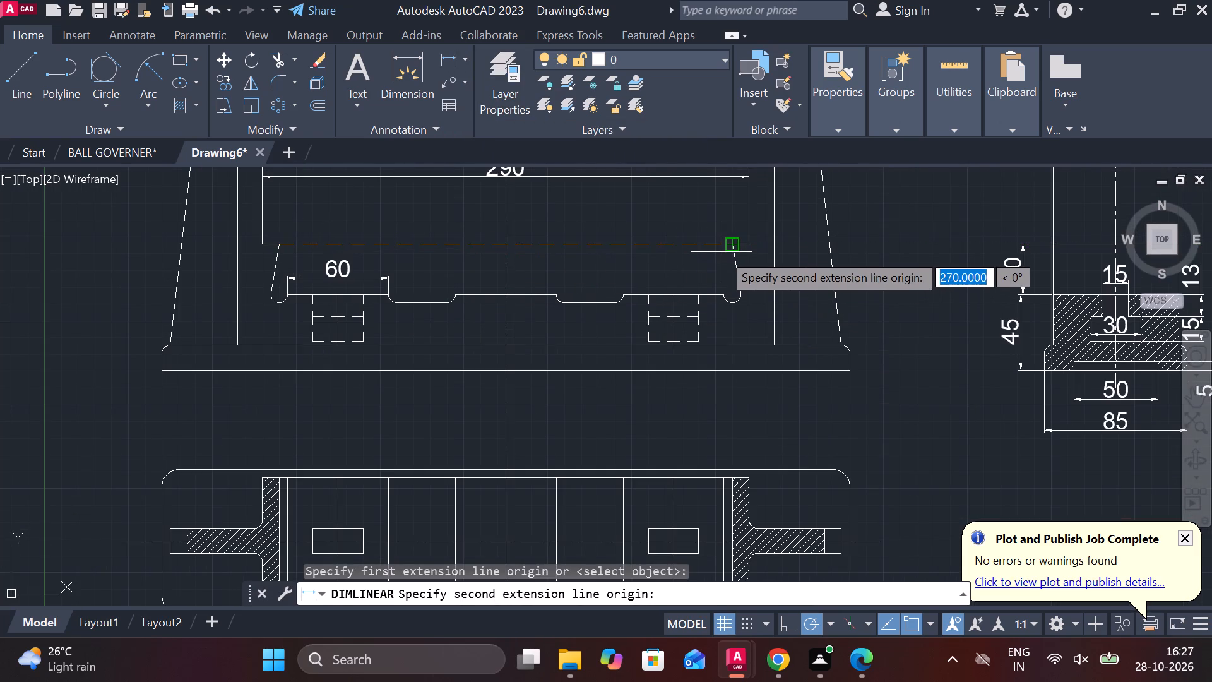
{"action": "left_click", "coordinate": [722, 252]}
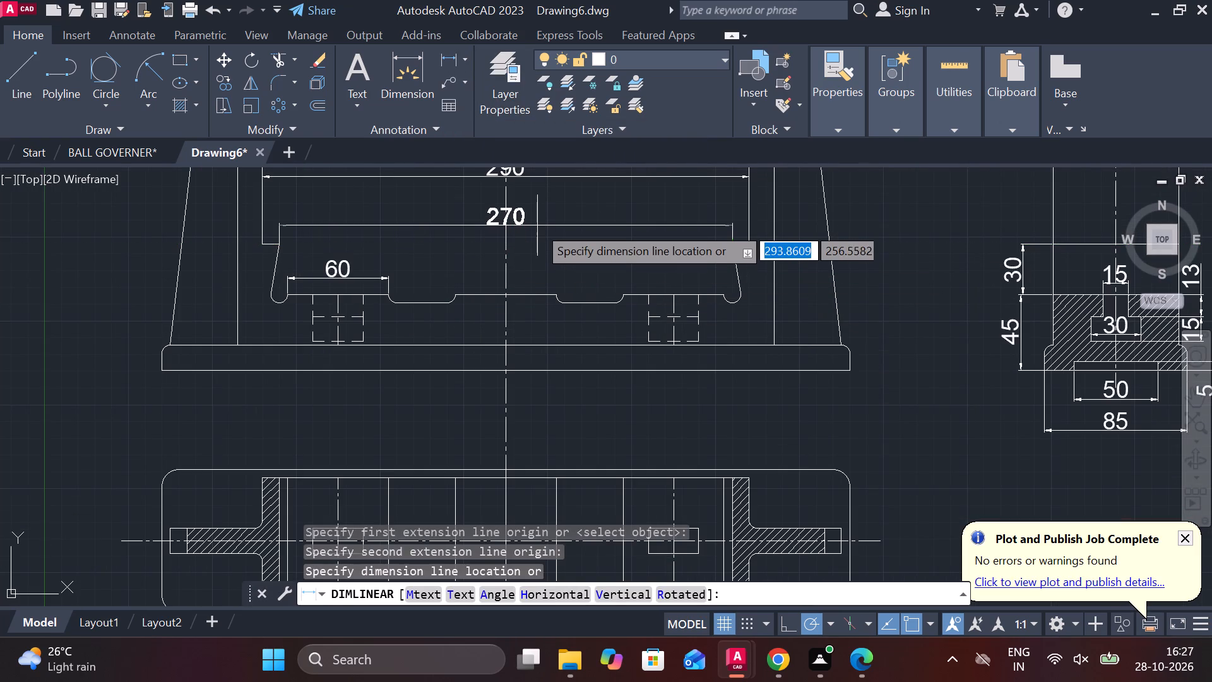
{"action": "left_click", "coordinate": [537, 225]}
Dimension the width of the front view's right raised pad above the dashed hole, placing the dimension just above the pad.
{"action": "scroll", "coordinate": [654, 322], "scroll_direction": "up", "scroll_amount": 2}
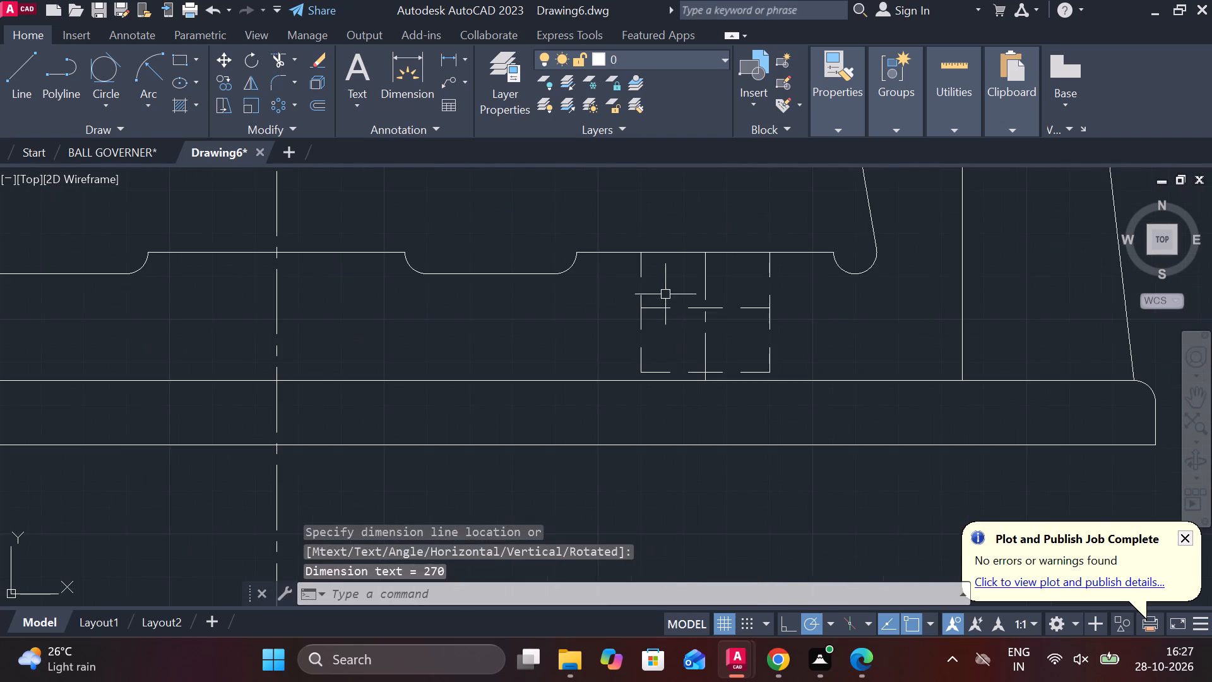
{"action": "key", "text": "space"}
{"action": "left_click", "coordinate": [588, 250]}
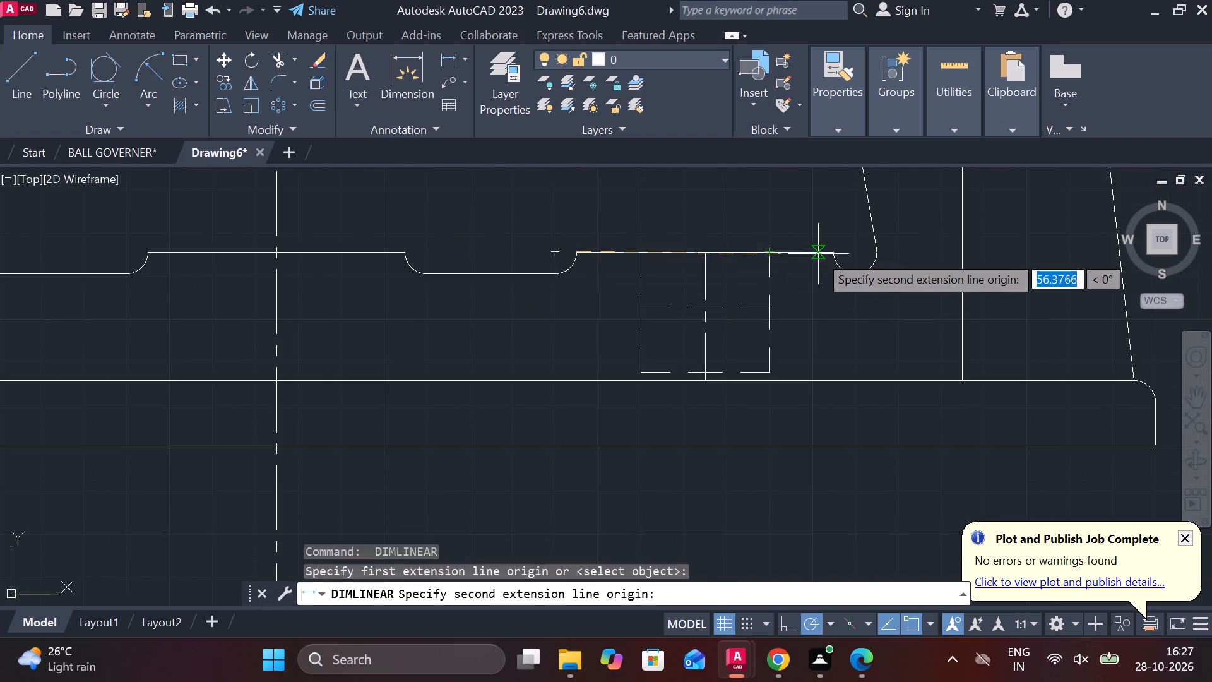
{"action": "left_click", "coordinate": [832, 255]}
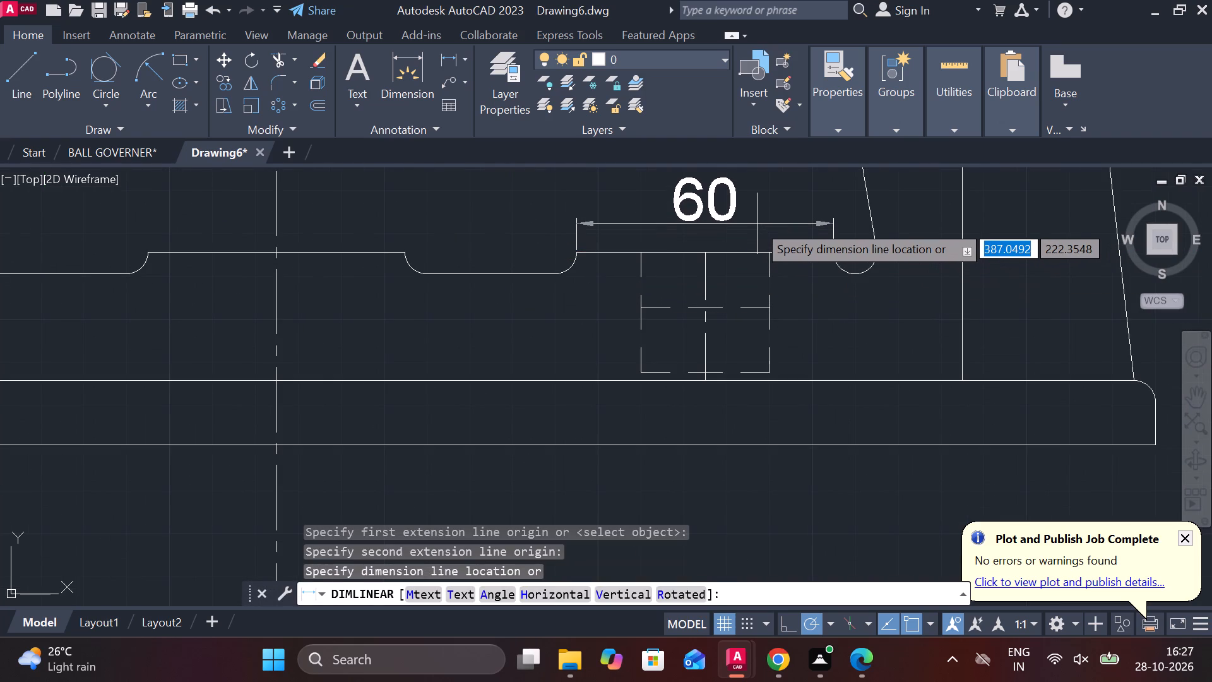
{"action": "left_click", "coordinate": [757, 213]}
Dimension the width of the front view's central raised pad, aligning its dimension line with the left pad's dimension.
{"action": "scroll", "coordinate": [756, 212], "scroll_direction": "down", "scroll_amount": 2}
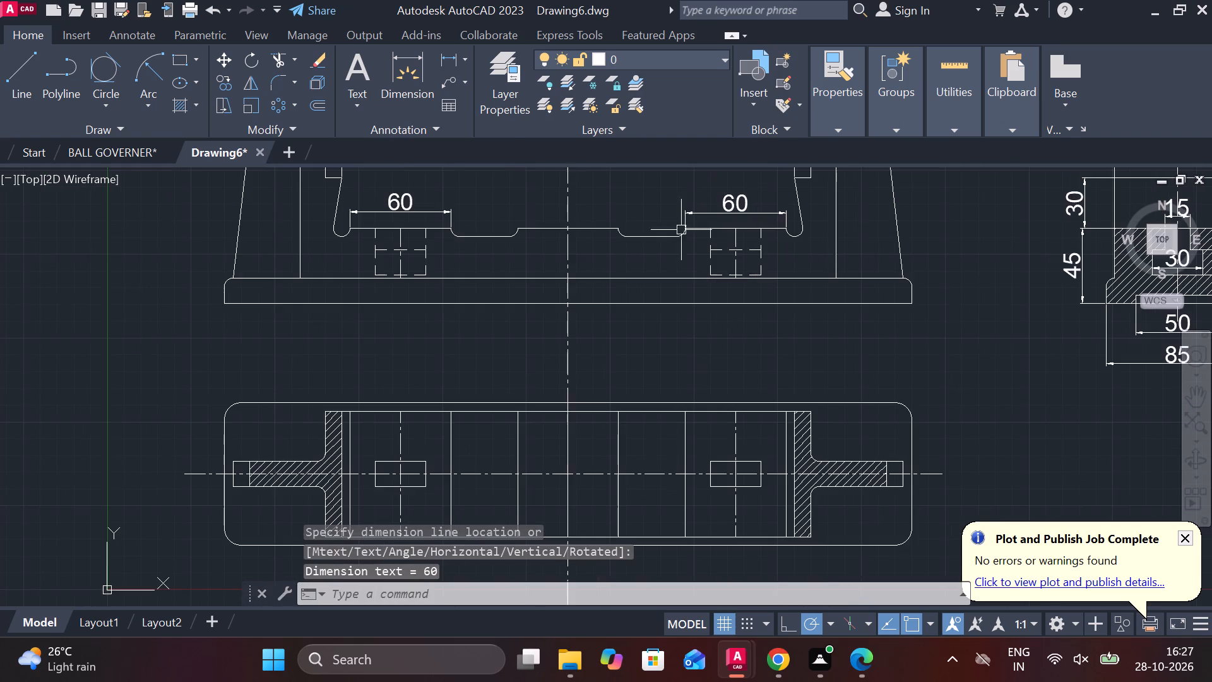
{"action": "scroll", "coordinate": [526, 217], "scroll_direction": "up", "scroll_amount": 1}
{"action": "key", "text": "space"}
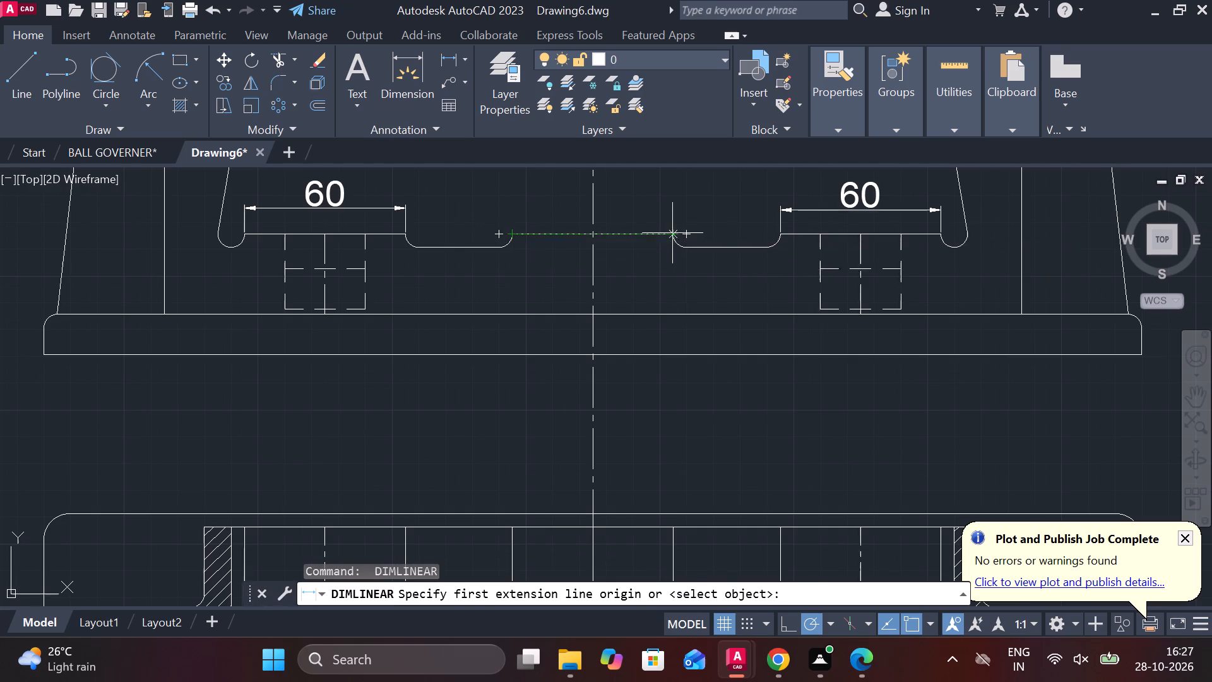
{"action": "left_click", "coordinate": [675, 234]}
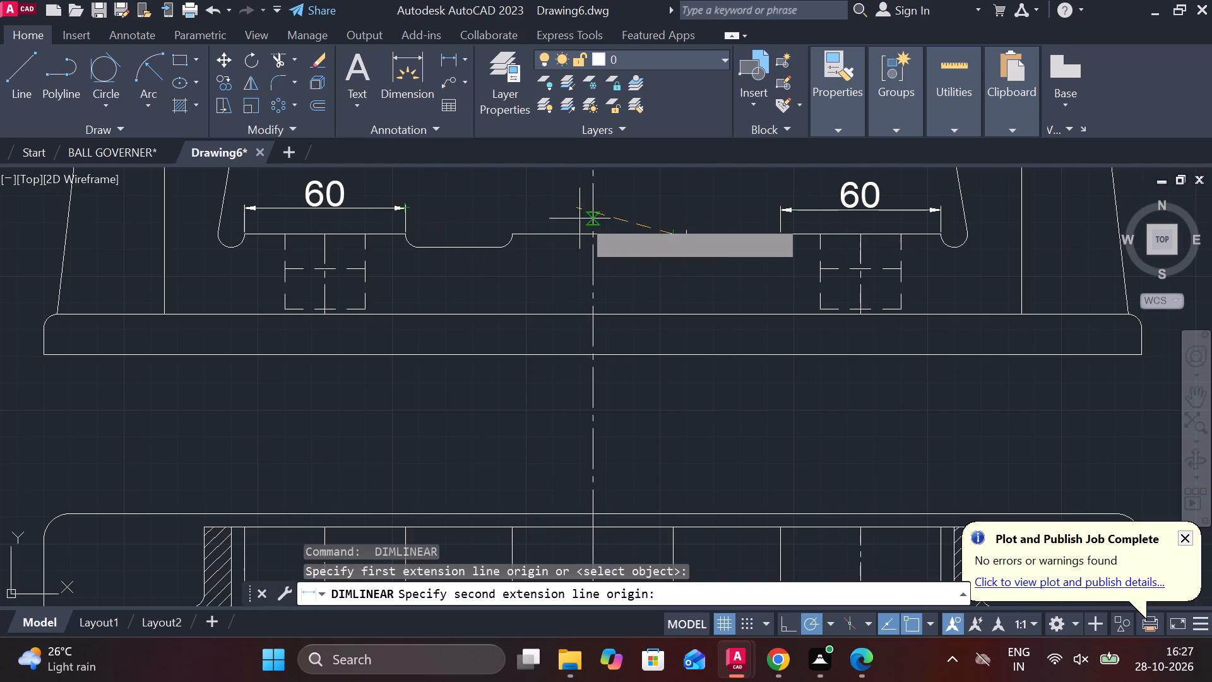
{"action": "key", "text": "Escape"}
{"action": "key", "text": "space"}
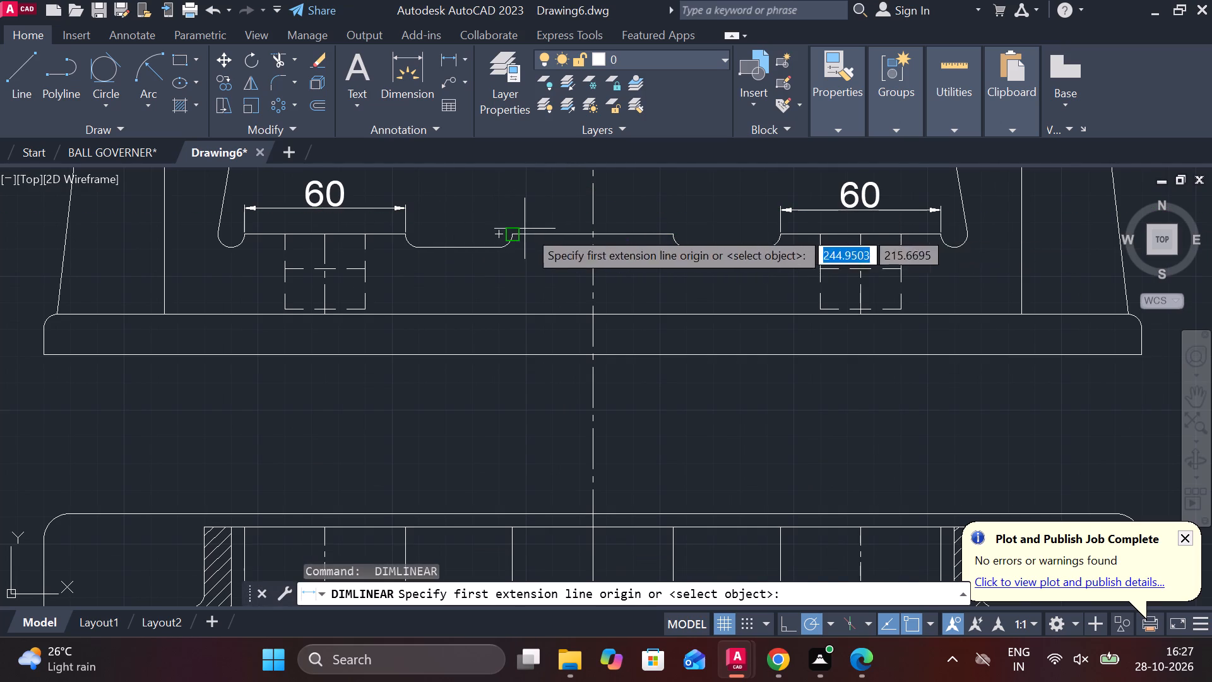
{"action": "left_click", "coordinate": [675, 233]}
{"action": "left_click", "coordinate": [517, 234]}
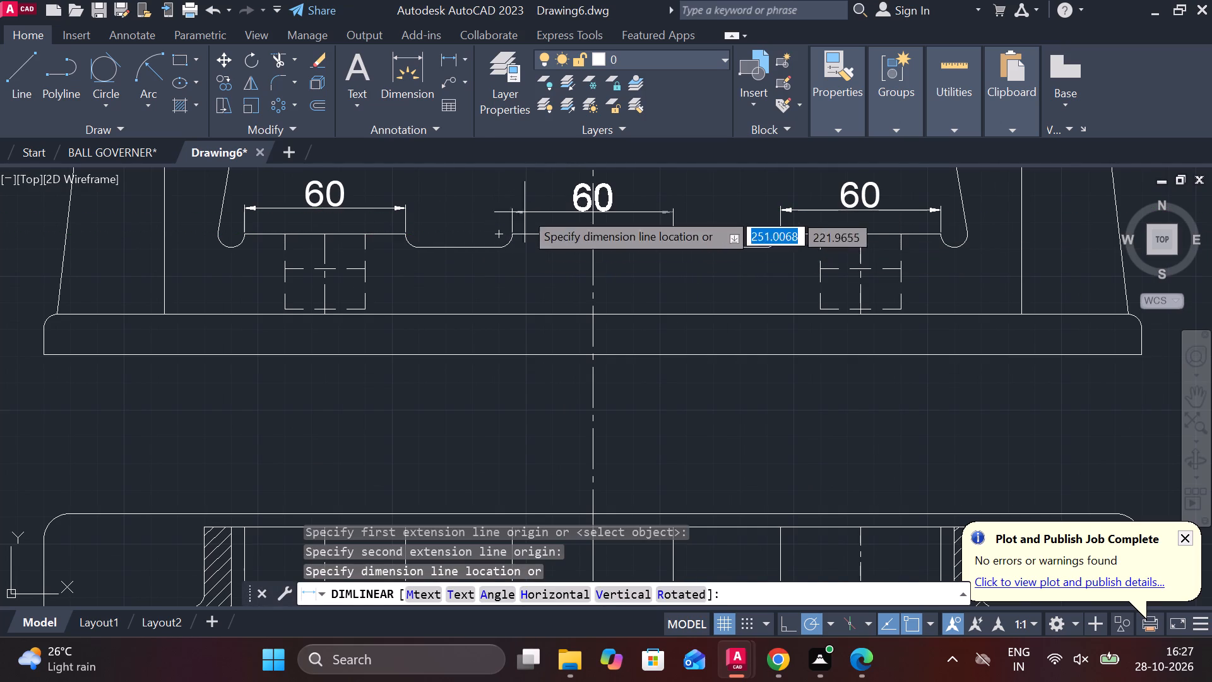
{"action": "left_click", "coordinate": [401, 209]}
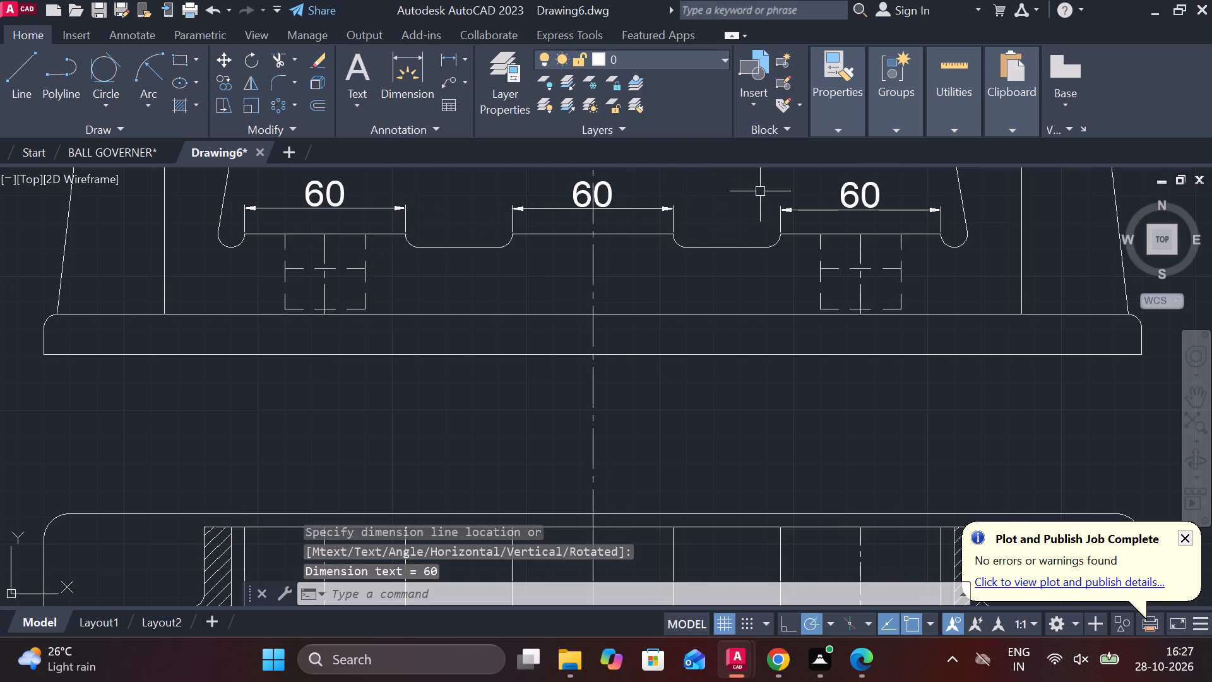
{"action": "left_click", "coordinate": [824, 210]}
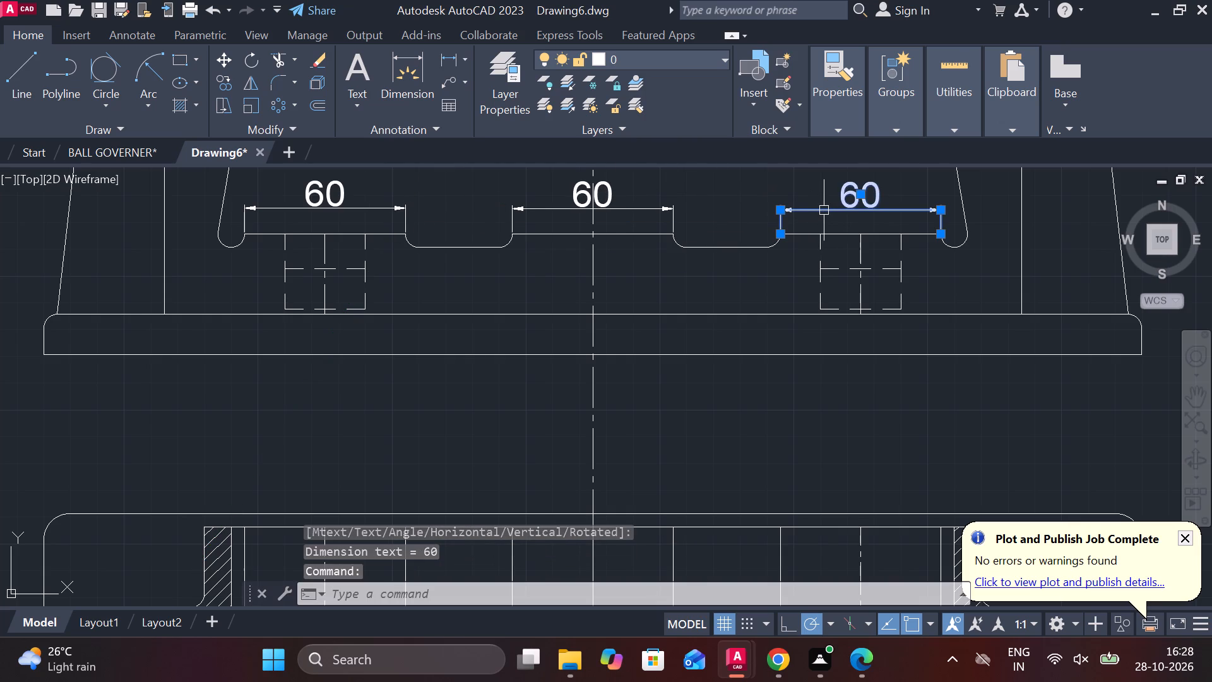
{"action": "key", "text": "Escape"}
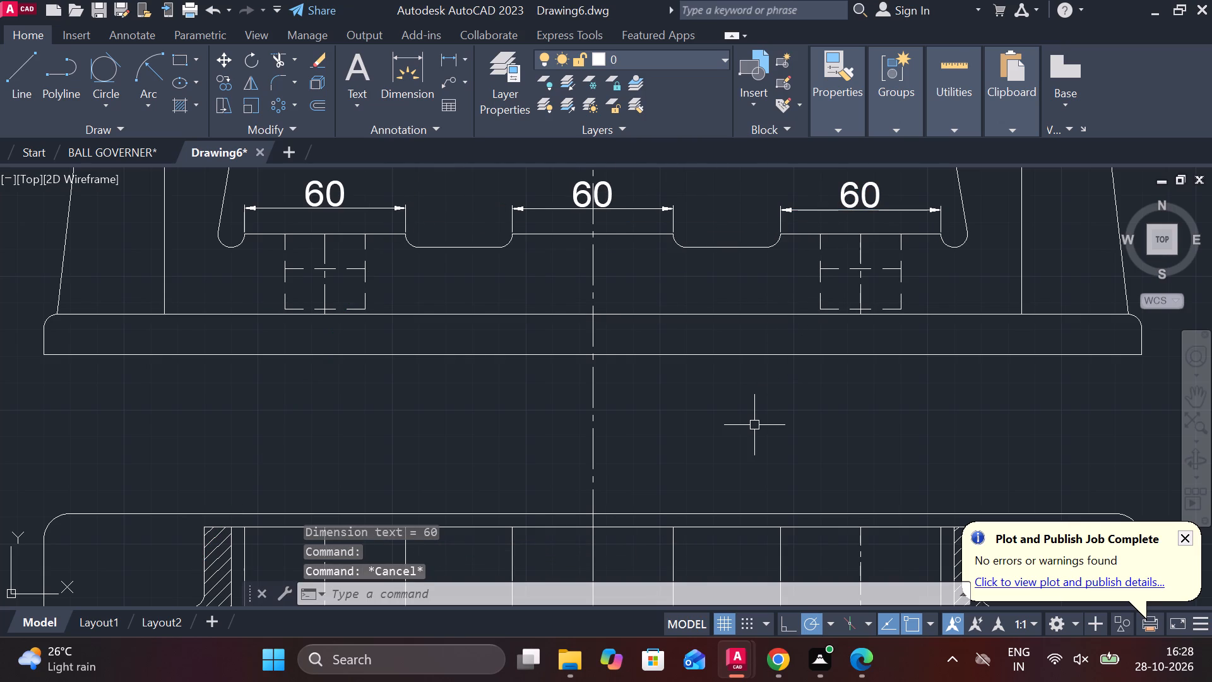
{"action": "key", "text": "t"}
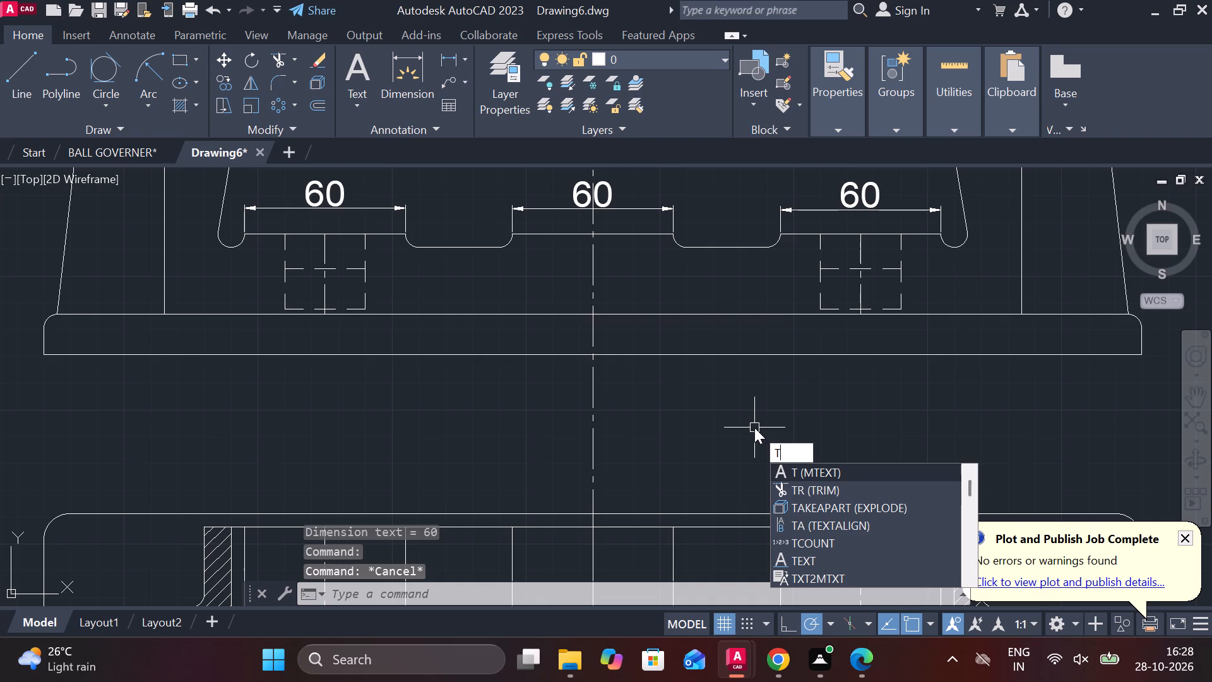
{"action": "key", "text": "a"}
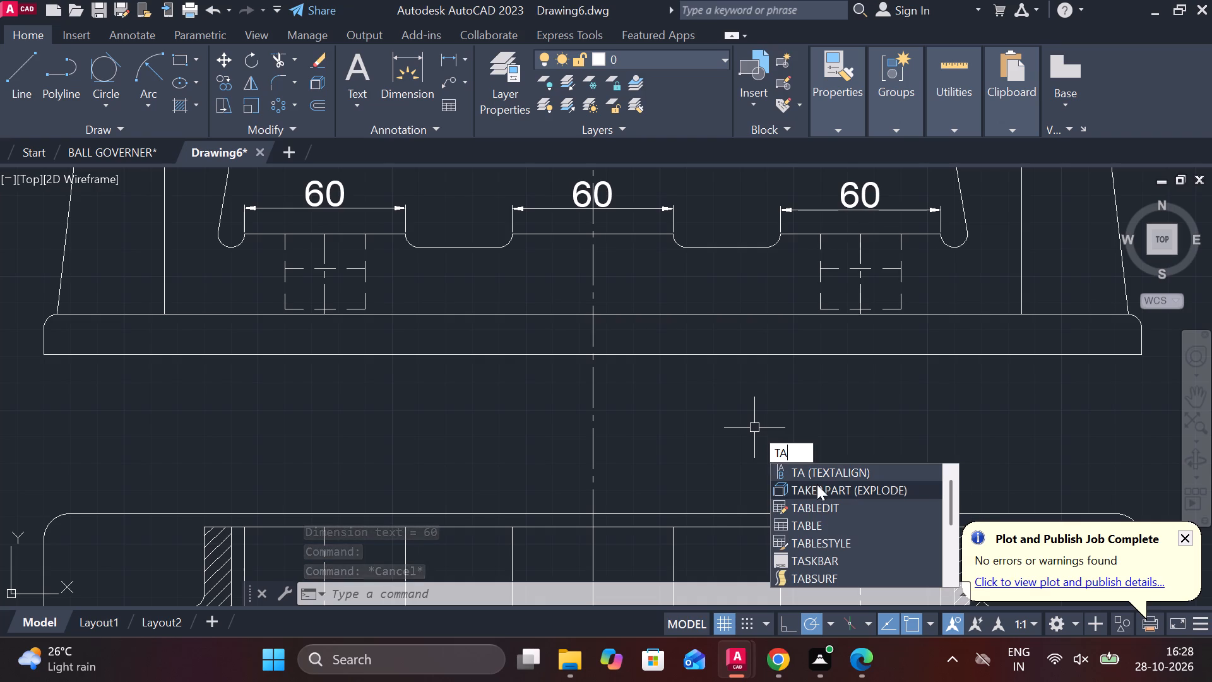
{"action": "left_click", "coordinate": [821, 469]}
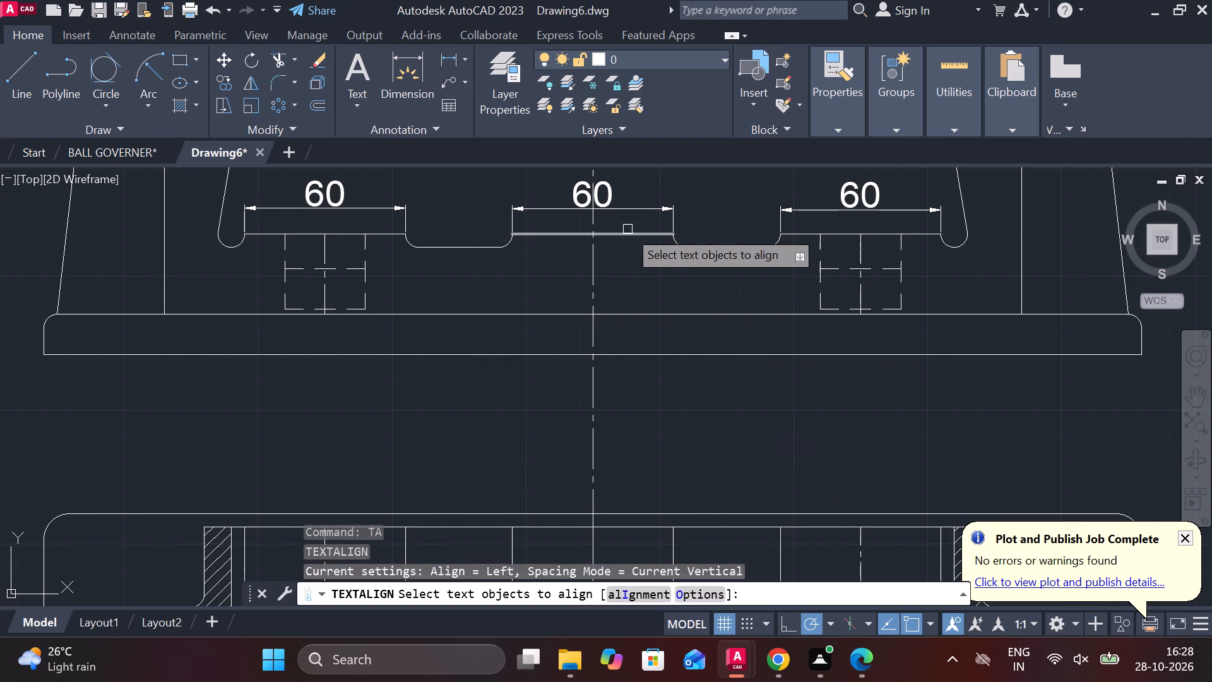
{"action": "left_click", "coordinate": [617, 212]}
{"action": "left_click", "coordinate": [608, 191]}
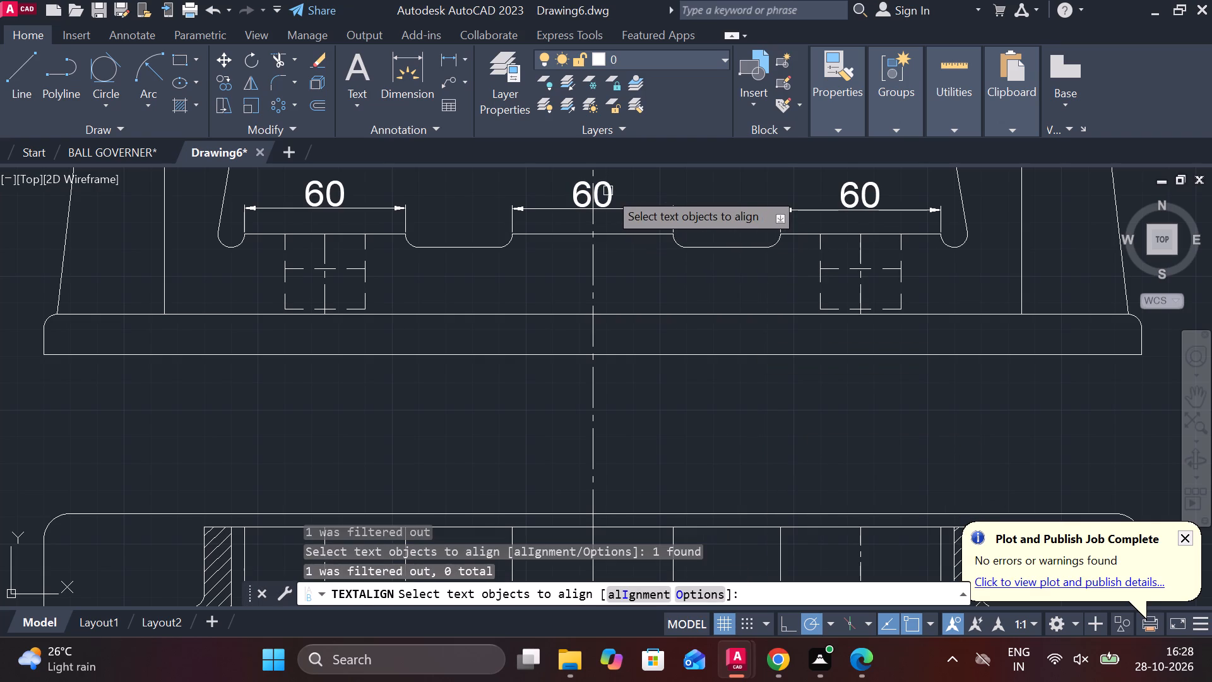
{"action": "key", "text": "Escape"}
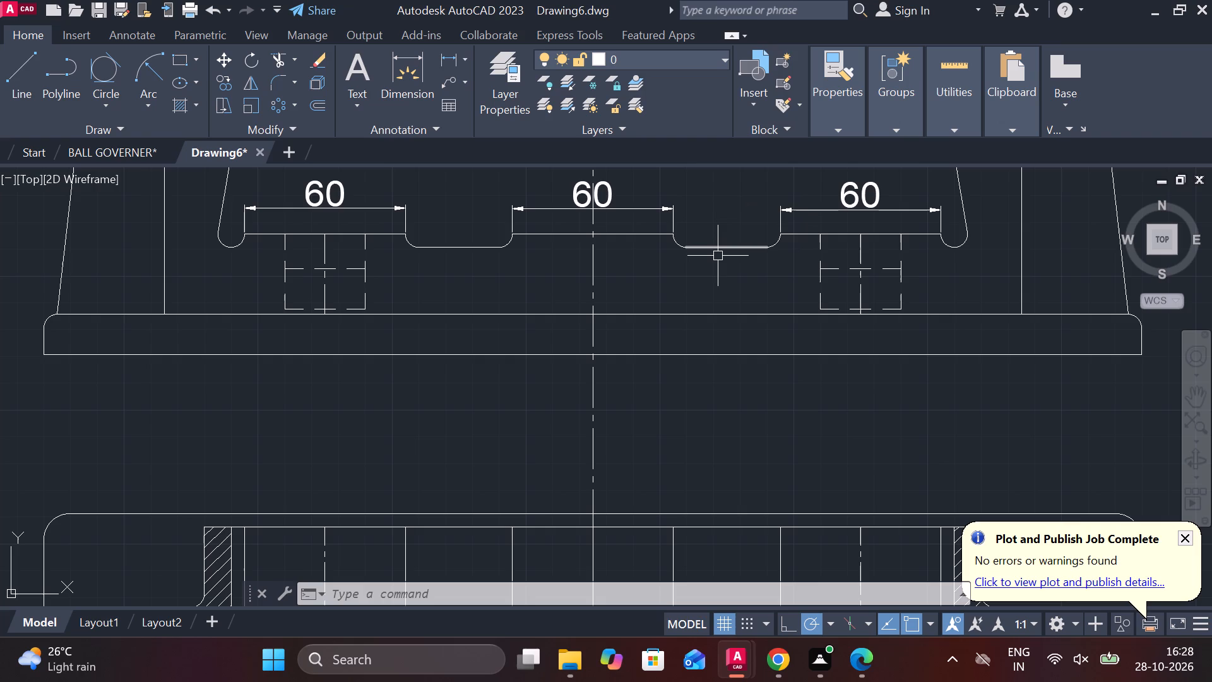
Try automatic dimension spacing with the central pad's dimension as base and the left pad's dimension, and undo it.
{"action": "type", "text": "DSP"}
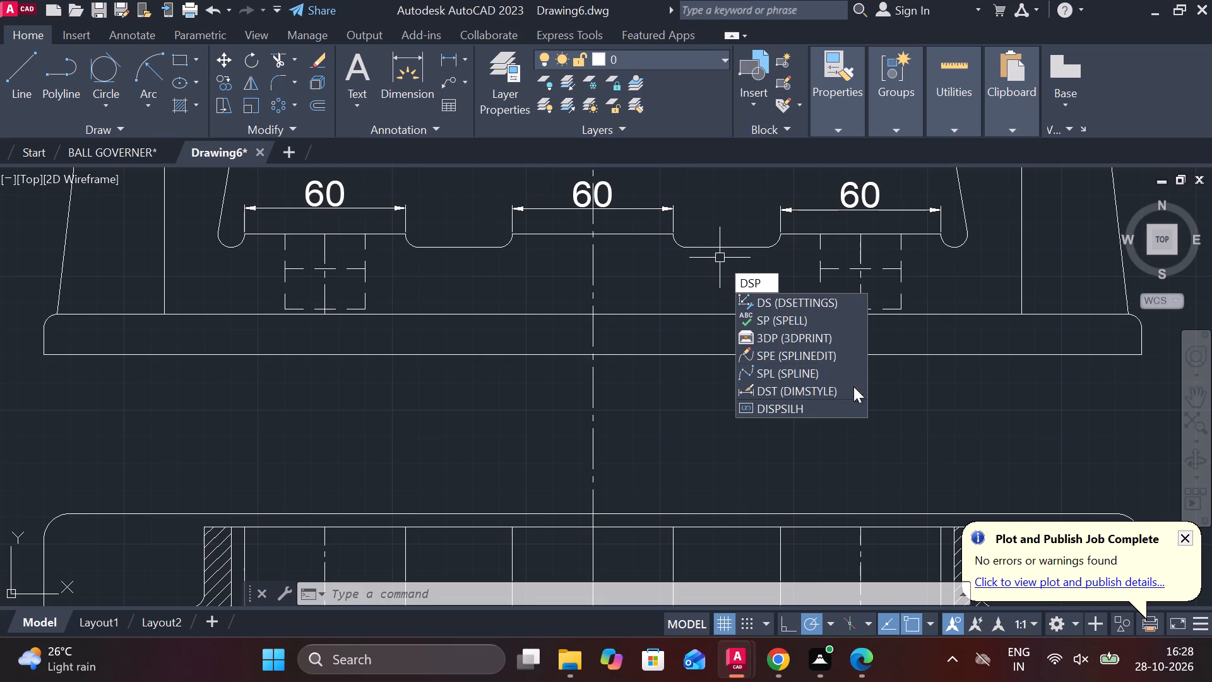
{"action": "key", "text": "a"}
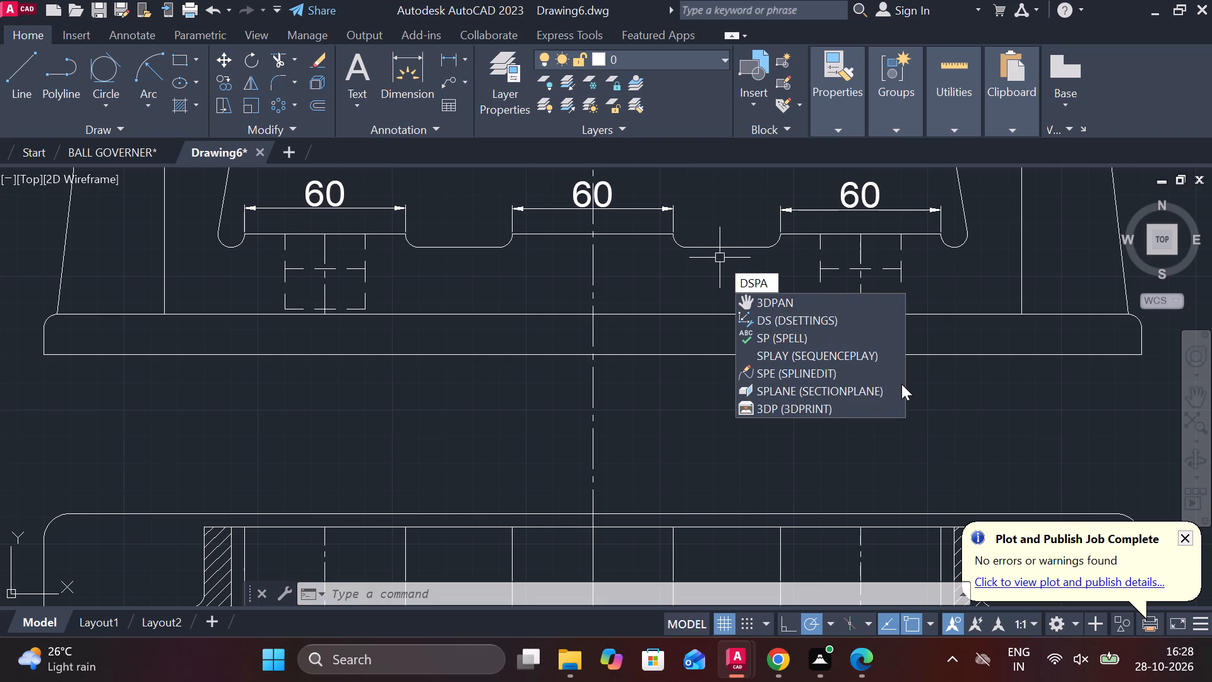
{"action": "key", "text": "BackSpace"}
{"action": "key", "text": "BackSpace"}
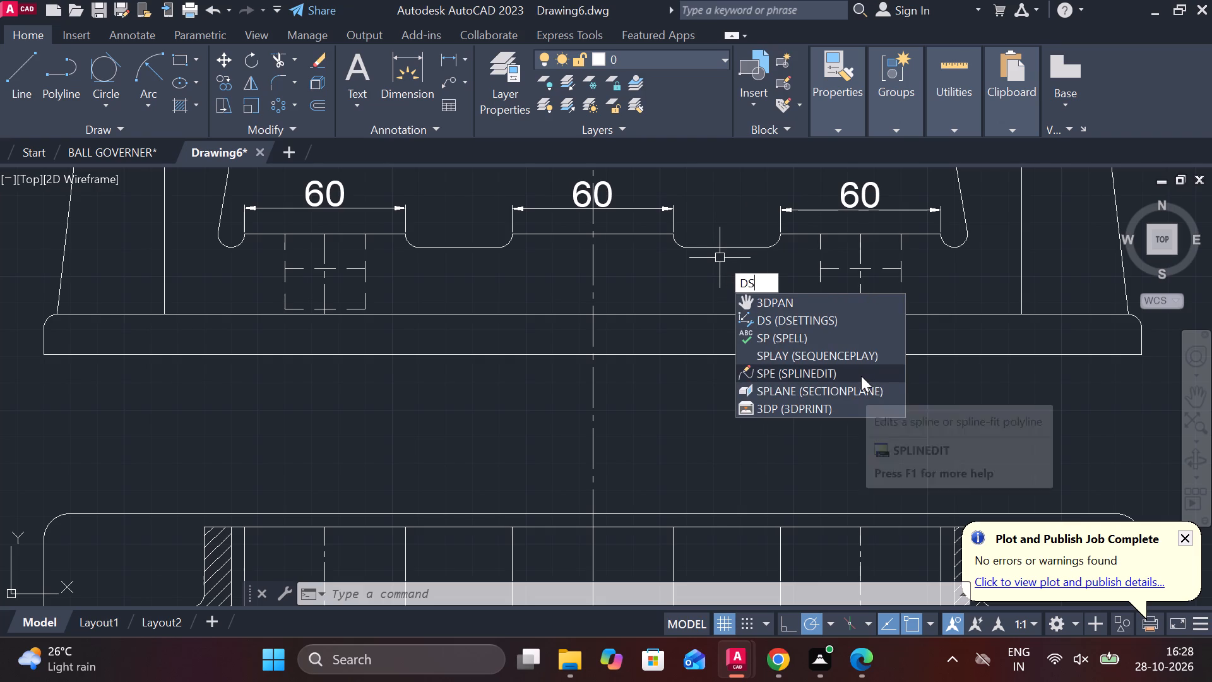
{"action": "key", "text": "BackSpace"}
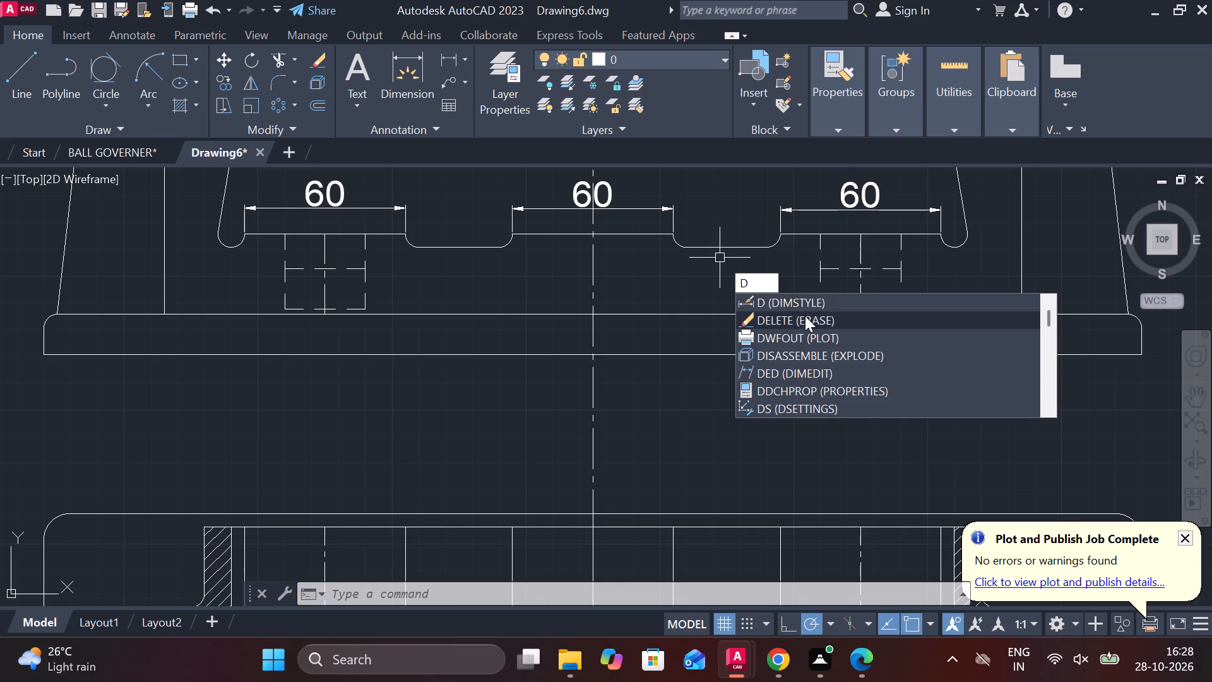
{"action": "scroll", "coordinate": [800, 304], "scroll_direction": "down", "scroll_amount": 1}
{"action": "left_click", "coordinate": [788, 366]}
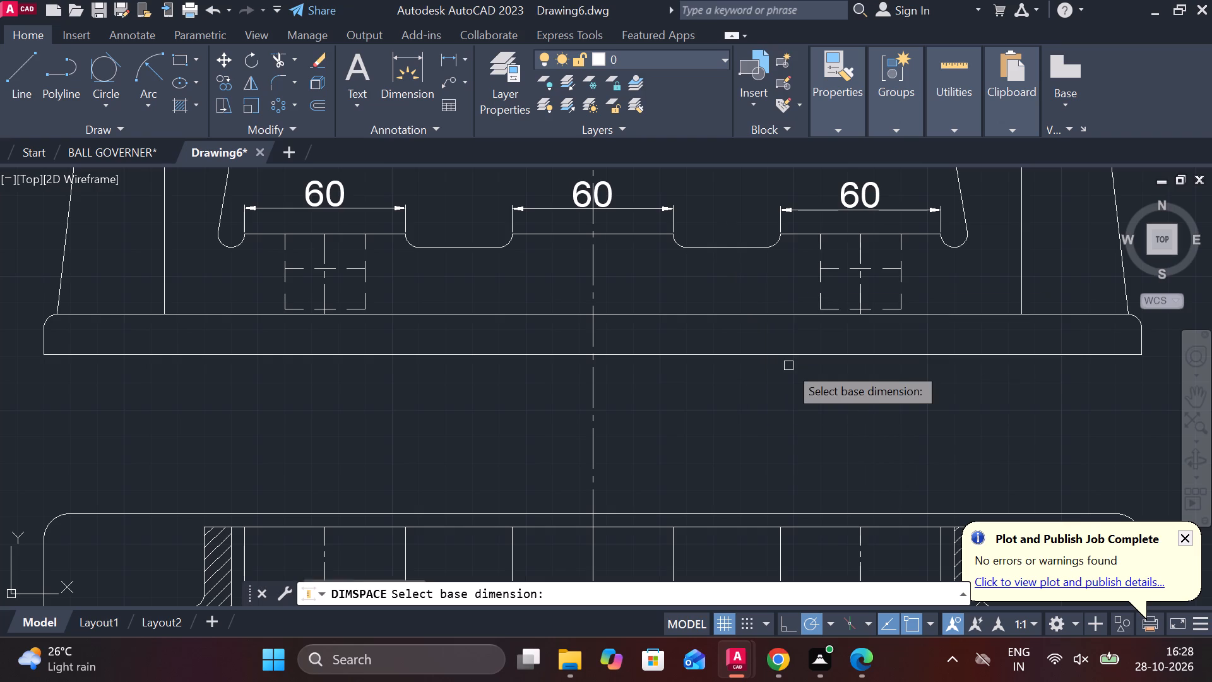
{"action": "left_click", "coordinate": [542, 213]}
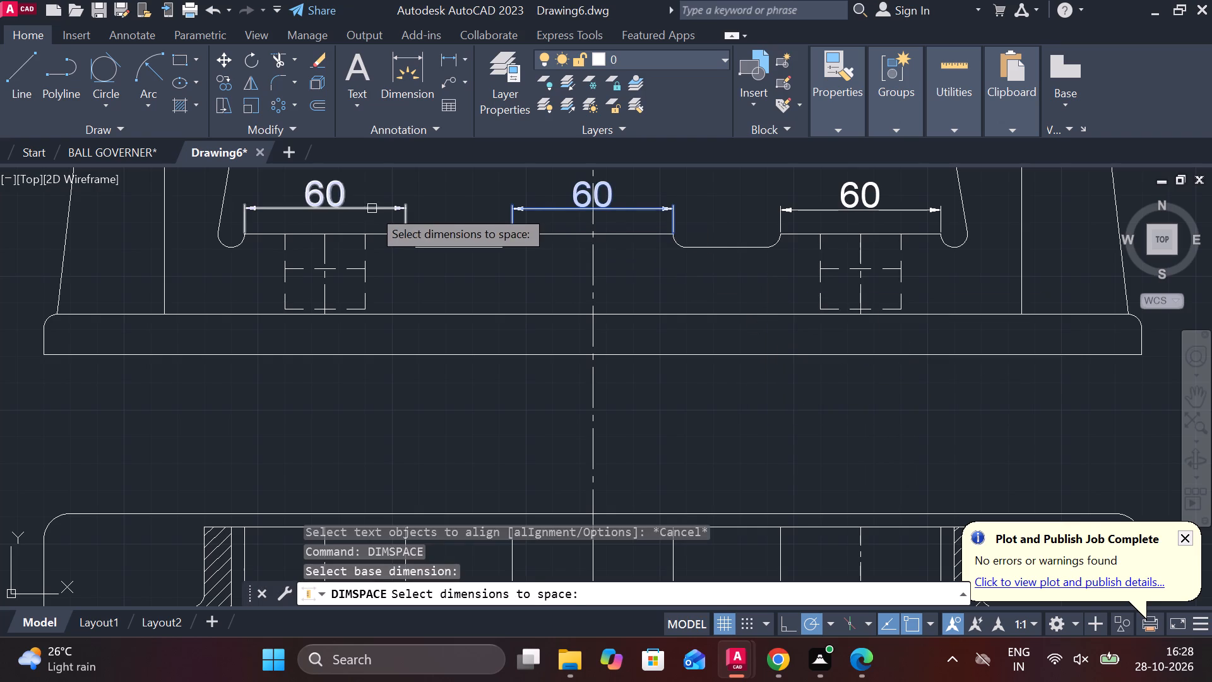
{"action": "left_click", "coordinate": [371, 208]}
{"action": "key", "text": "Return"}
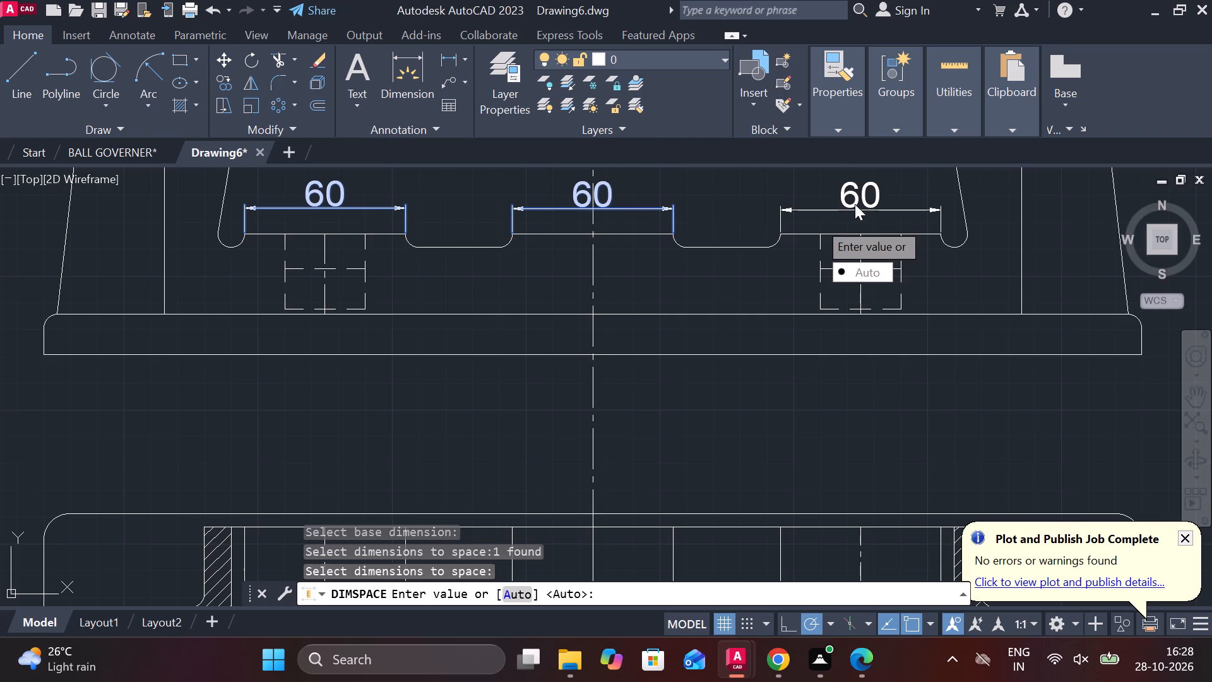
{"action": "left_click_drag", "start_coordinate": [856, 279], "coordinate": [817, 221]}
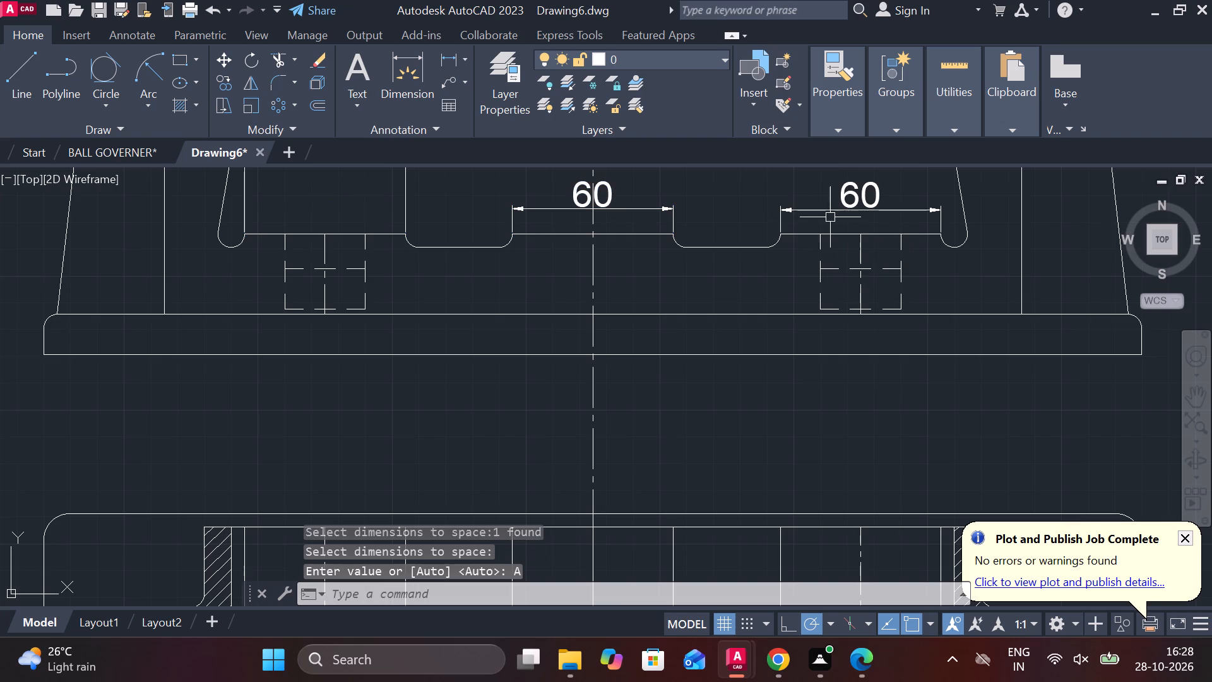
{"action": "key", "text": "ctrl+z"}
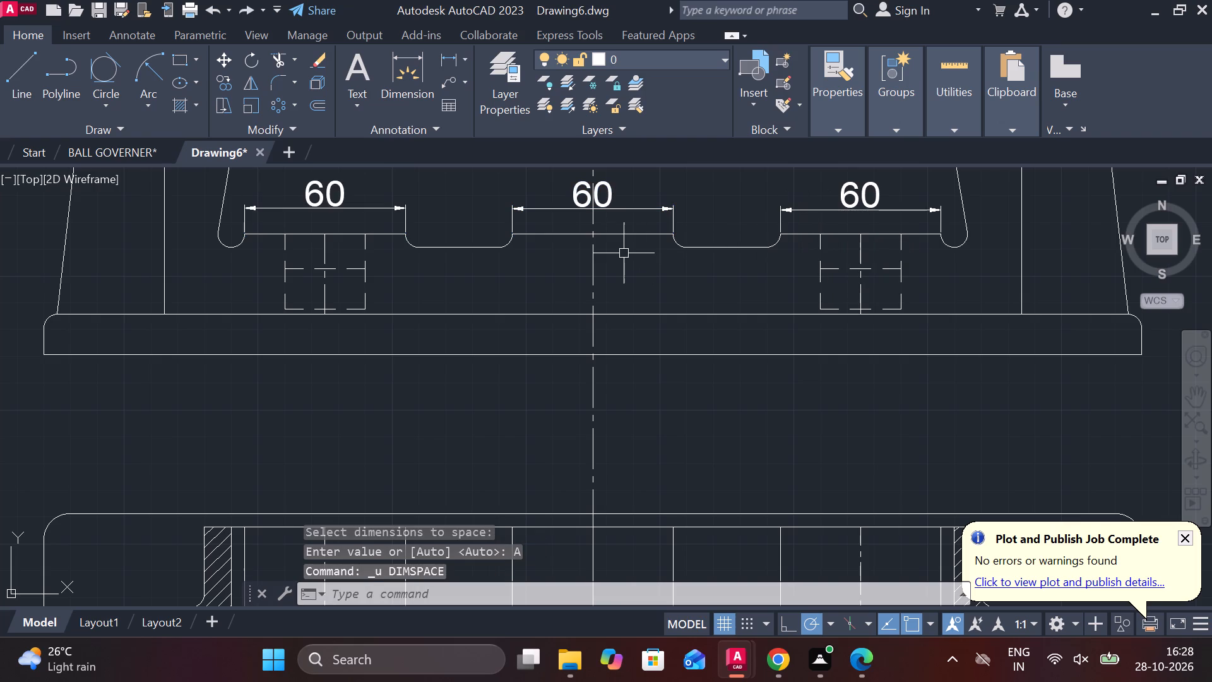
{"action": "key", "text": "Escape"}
Line up the central and right pad dimensions with the left pad's dimension as base, using dimension spacing.
{"action": "key", "text": "d"}
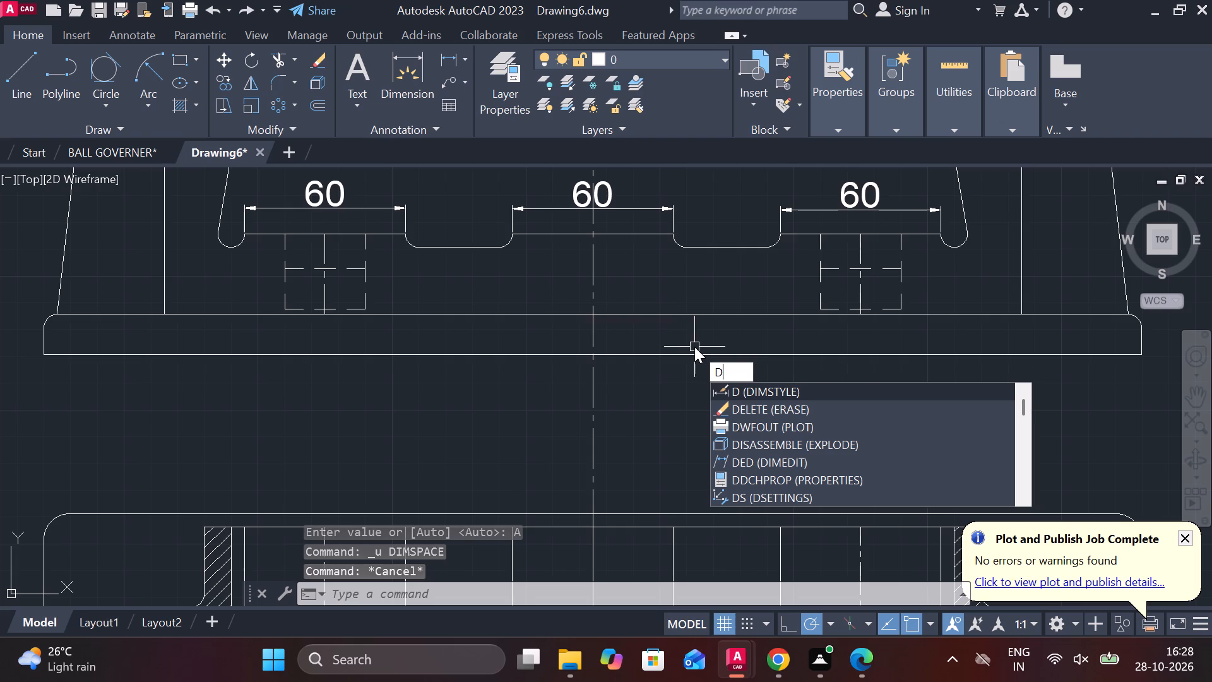
{"action": "key", "text": "i"}
{"action": "left_click", "coordinate": [783, 458]}
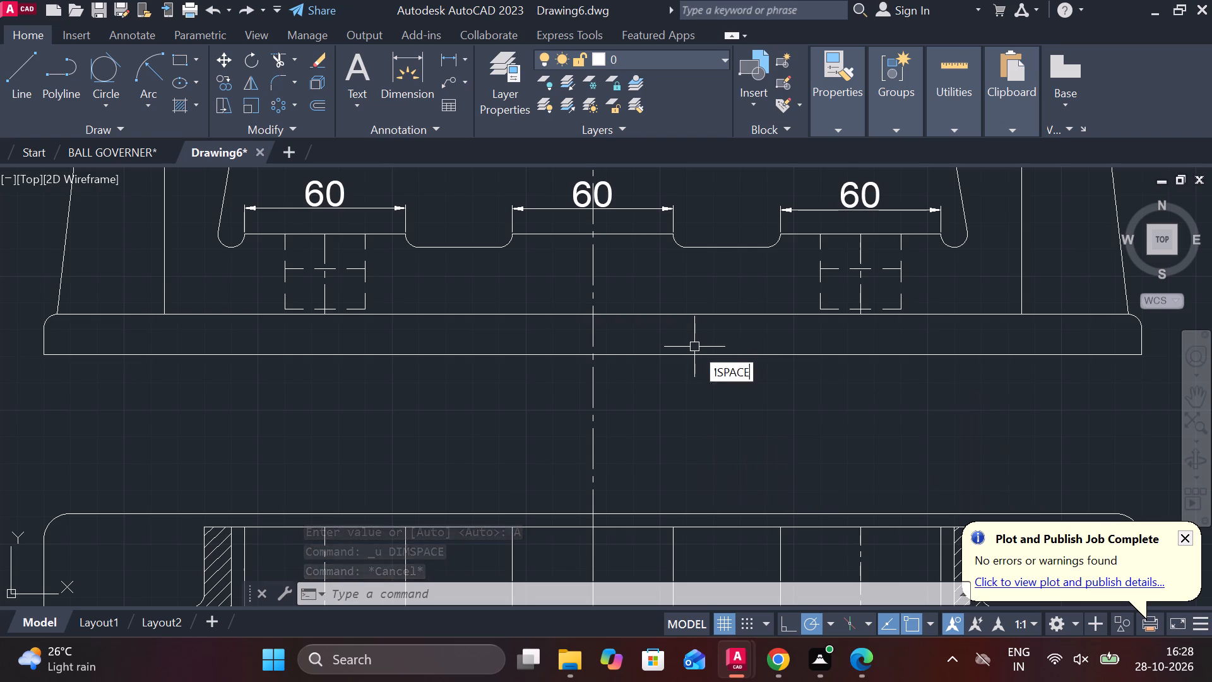
{"action": "left_click", "coordinate": [366, 206]}
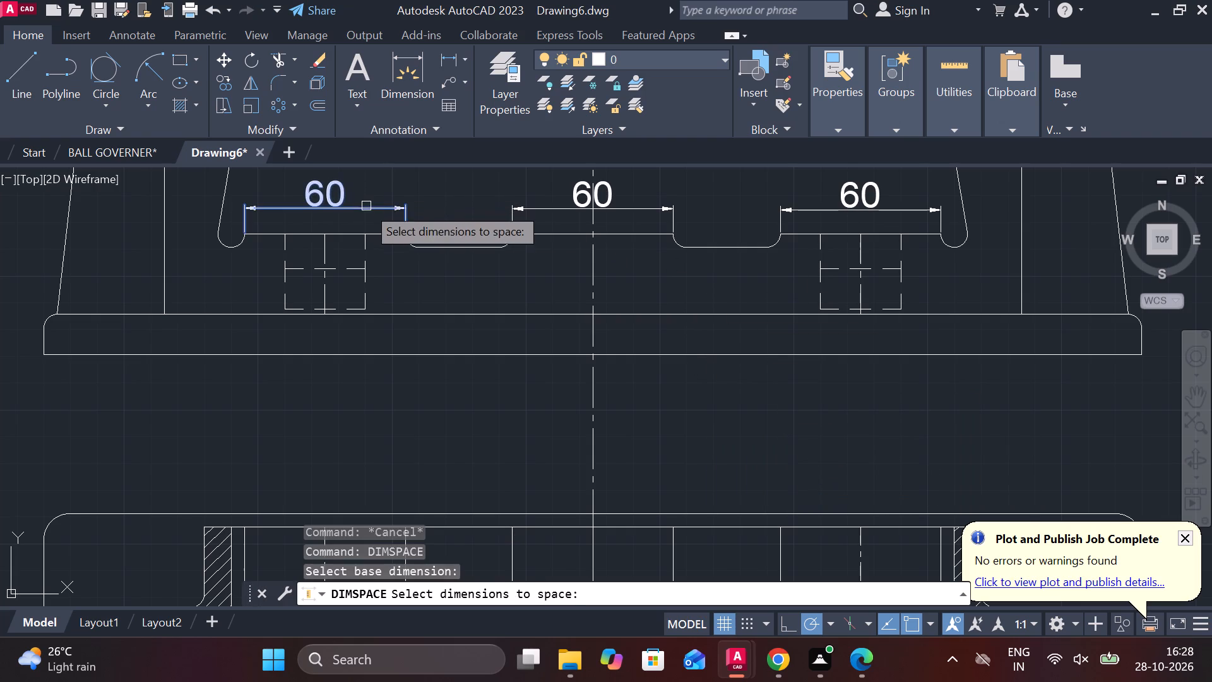
{"action": "left_click", "coordinate": [610, 212]}
{"action": "left_click", "coordinate": [877, 213]}
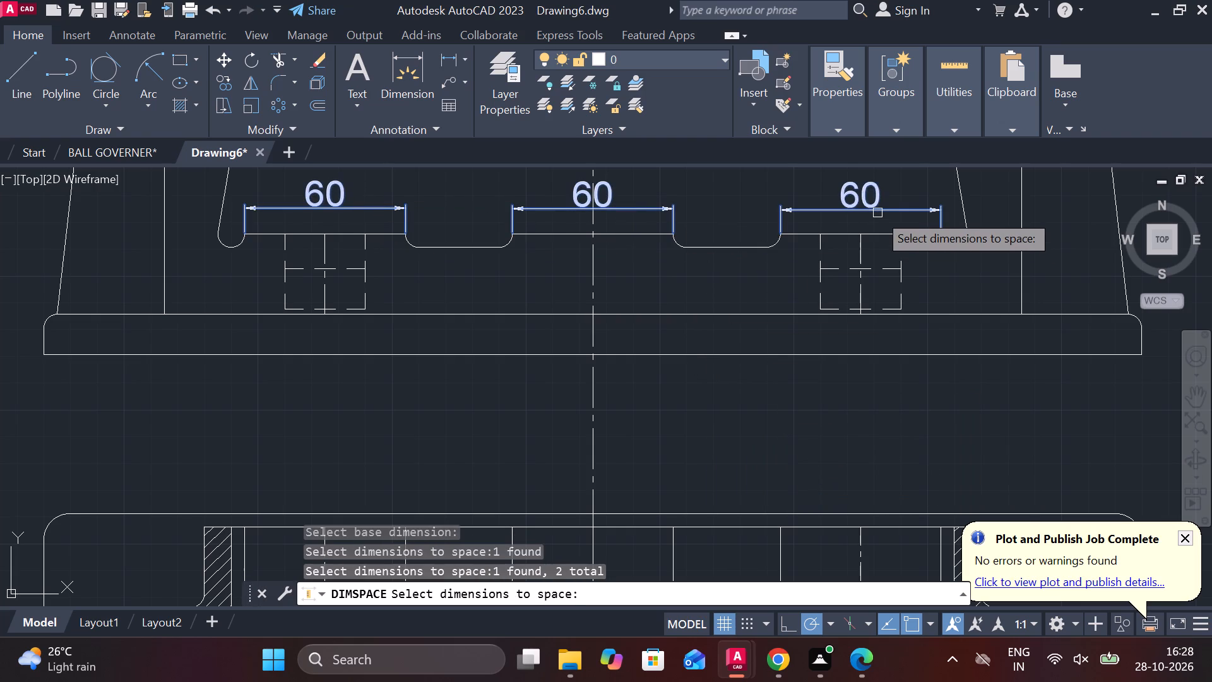
{"action": "key", "text": "Return"}
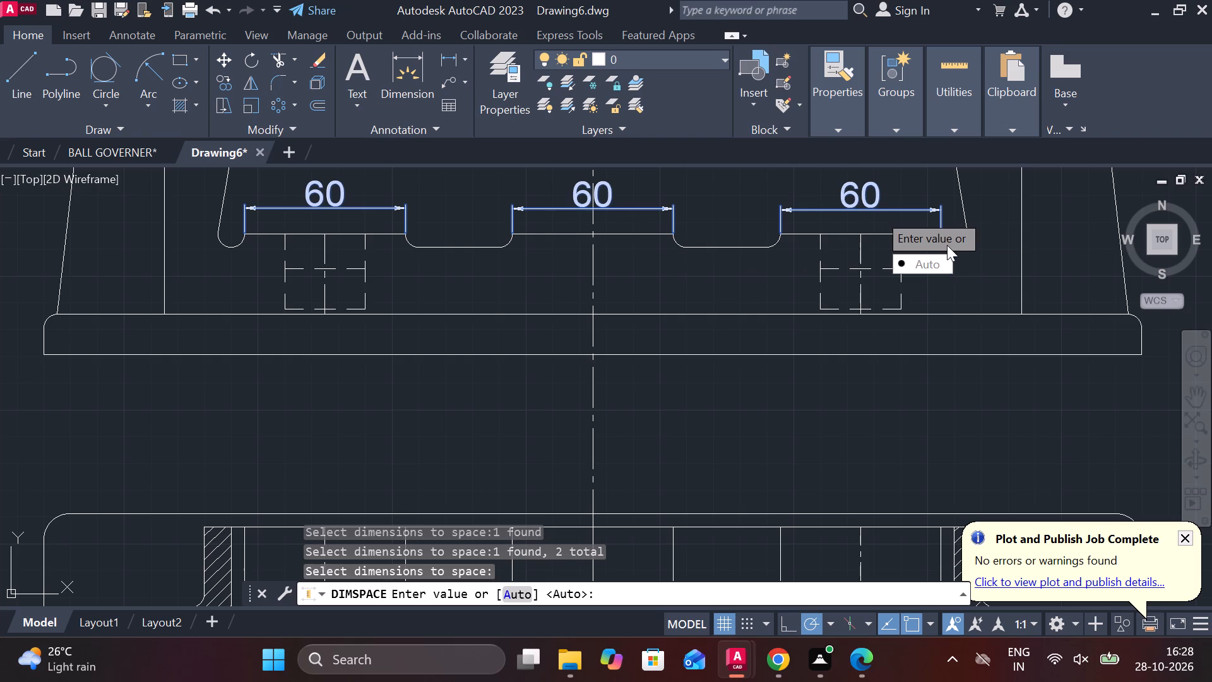
{"action": "key", "text": "o"}
{"action": "key", "text": "Return"}
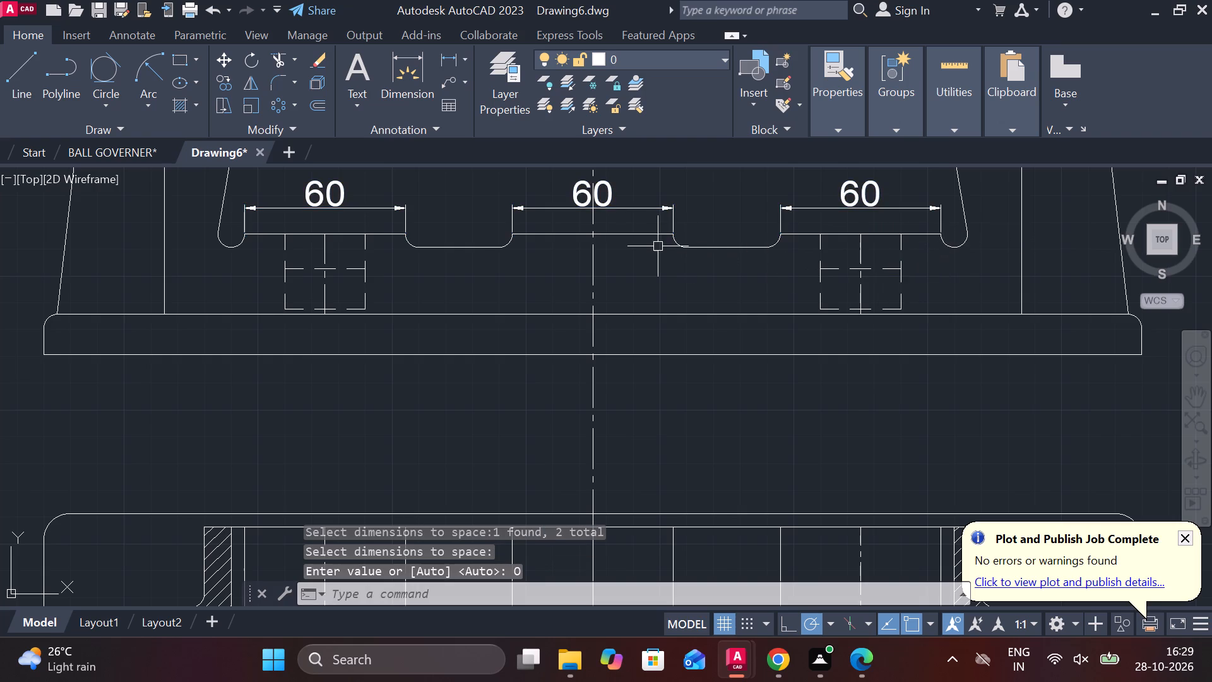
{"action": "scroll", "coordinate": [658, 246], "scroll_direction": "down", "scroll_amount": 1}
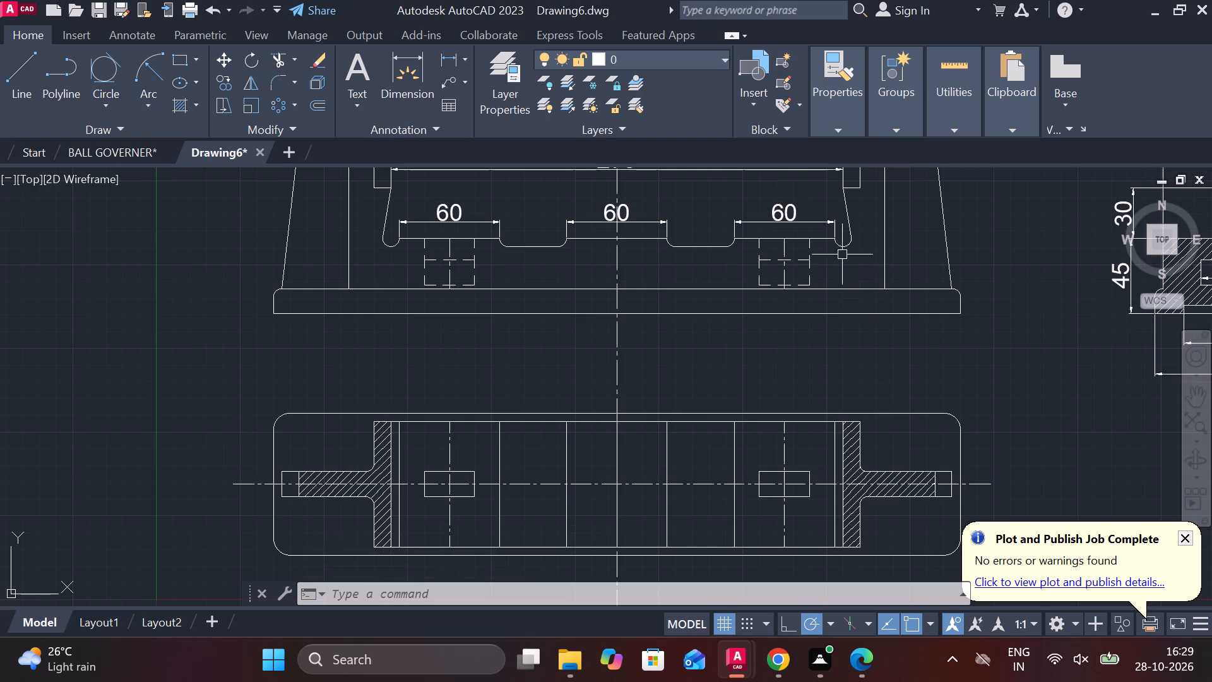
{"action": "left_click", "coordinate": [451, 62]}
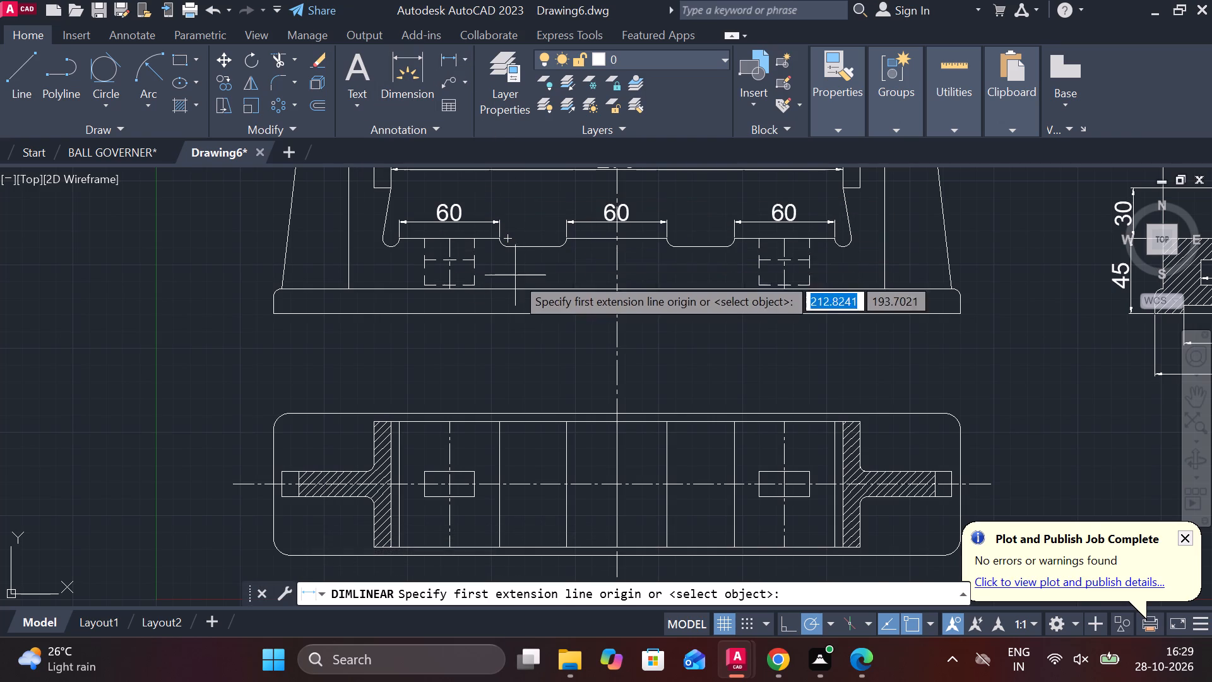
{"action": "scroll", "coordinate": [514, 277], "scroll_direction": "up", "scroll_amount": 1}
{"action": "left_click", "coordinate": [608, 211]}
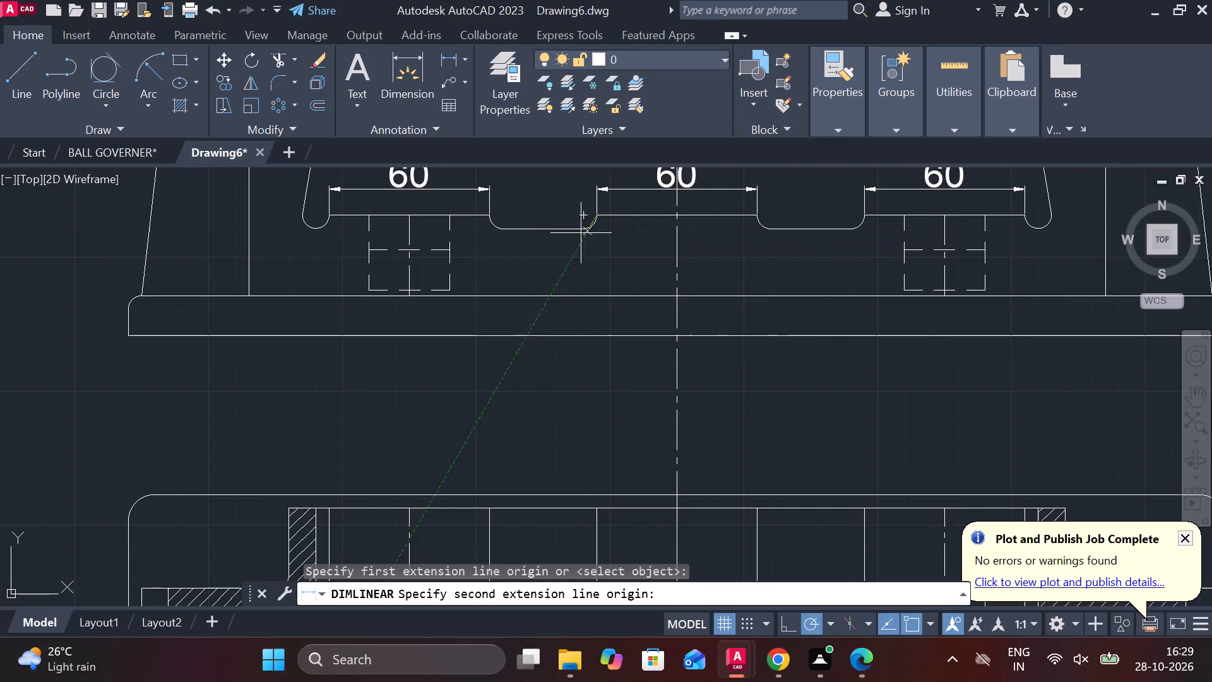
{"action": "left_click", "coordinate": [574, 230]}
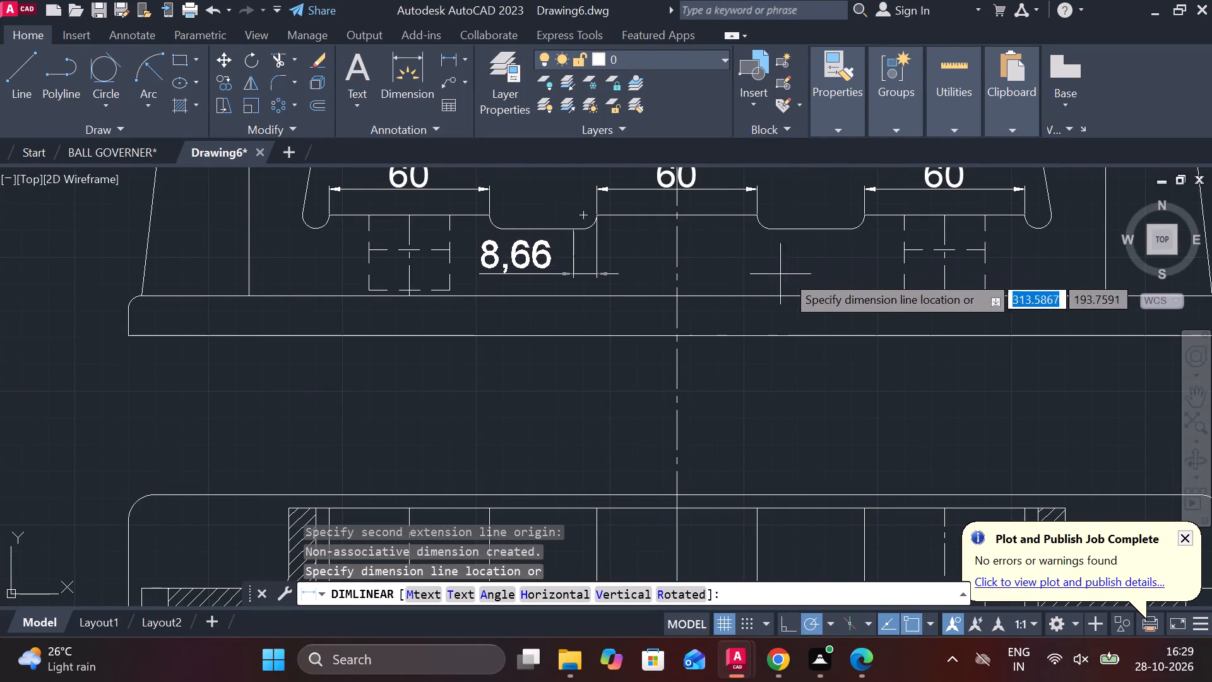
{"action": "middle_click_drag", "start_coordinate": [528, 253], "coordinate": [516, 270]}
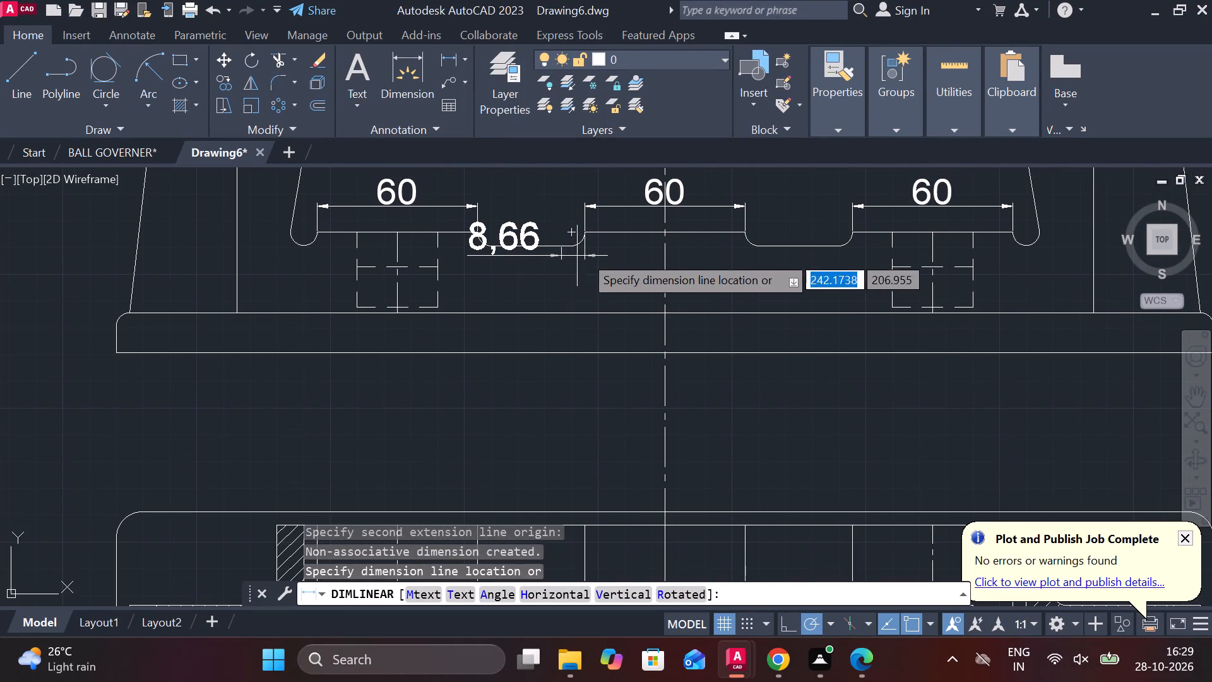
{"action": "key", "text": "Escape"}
Dimension the depth of the front view's recess between the left and central pads, placing the vertical dimension inside the recess.
{"action": "scroll", "coordinate": [538, 231], "scroll_direction": "up", "scroll_amount": 2}
{"action": "left_click", "coordinate": [450, 58]}
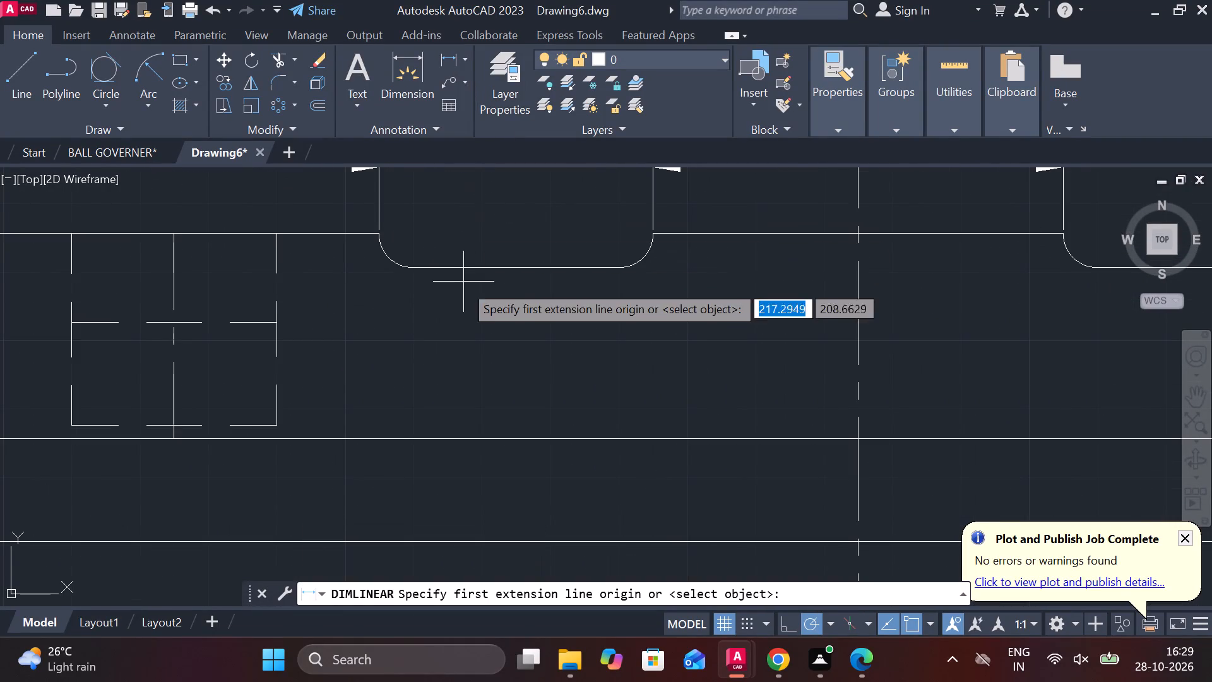
{"action": "left_click", "coordinate": [513, 269]}
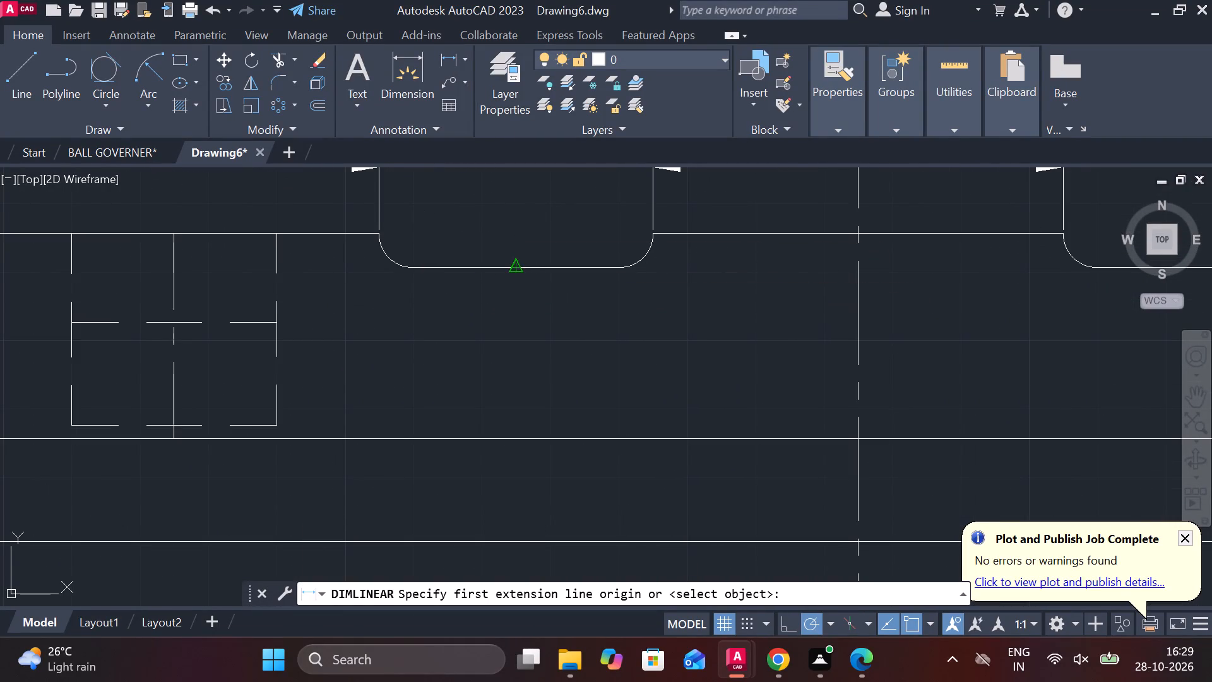
{"action": "left_click", "coordinate": [707, 231]}
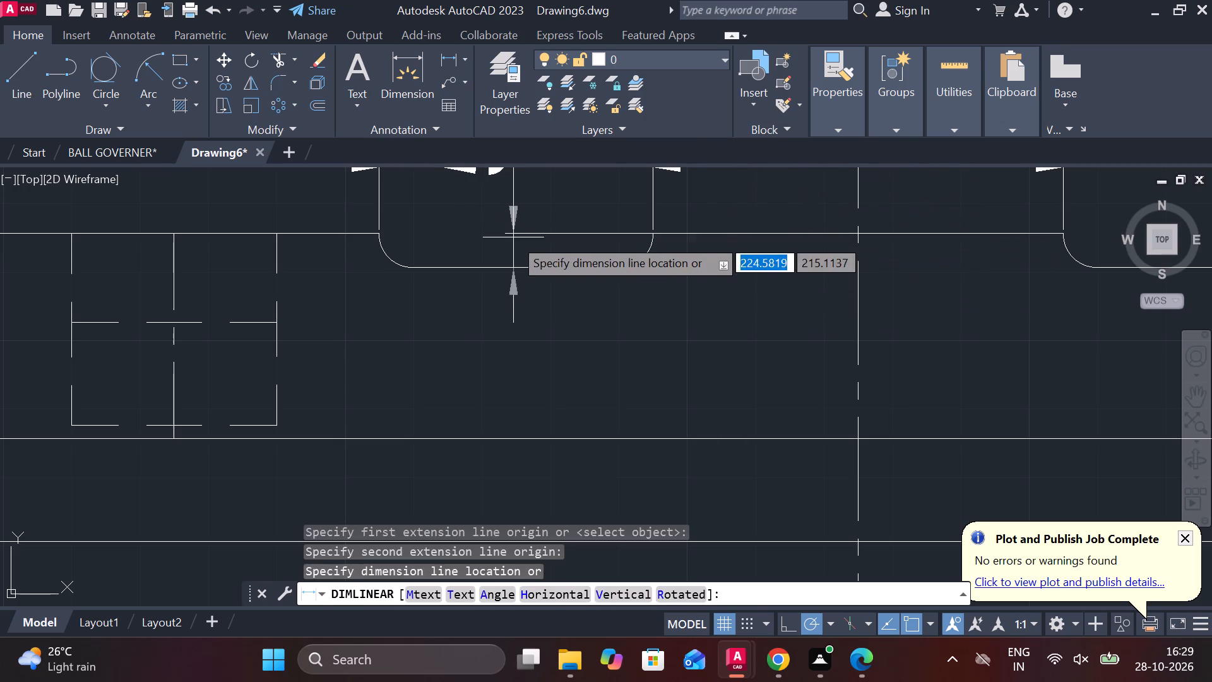
{"action": "middle_click_drag", "start_coordinate": [527, 284], "coordinate": [535, 352]}
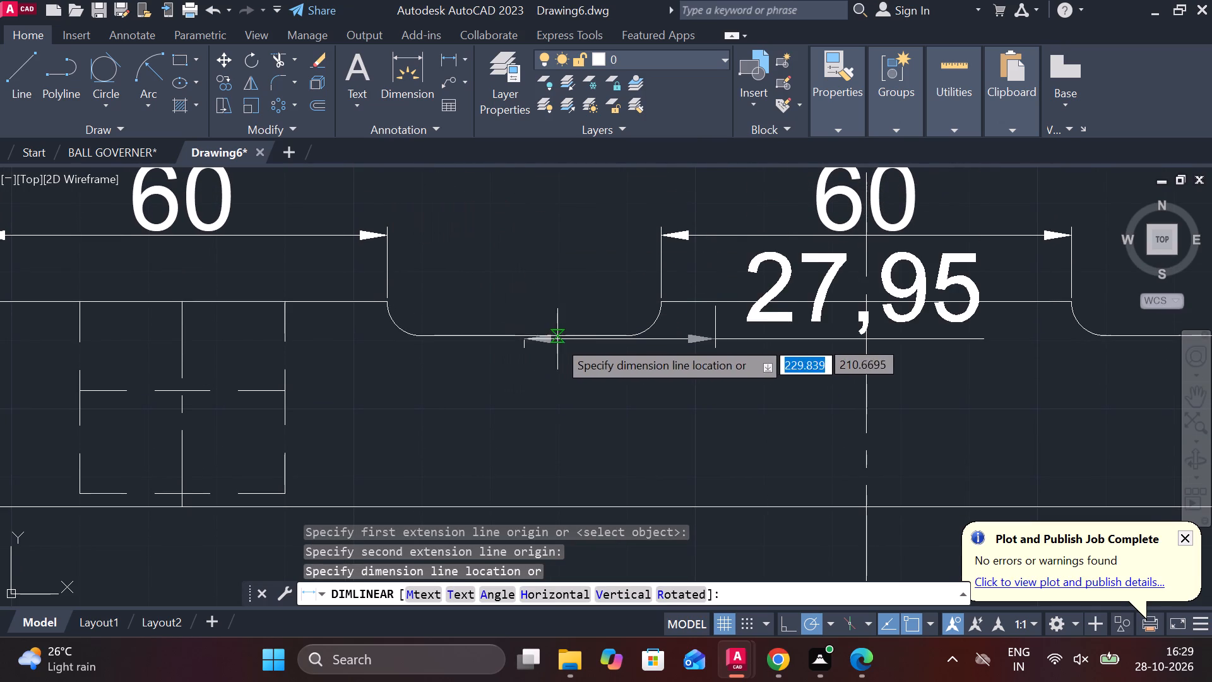
{"action": "left_click", "coordinate": [508, 340]}
Dimension the distance between the centre lines of the two dashed holes, placing it above the three pad dimensions.
{"action": "scroll", "coordinate": [522, 333], "scroll_direction": "down", "scroll_amount": 2}
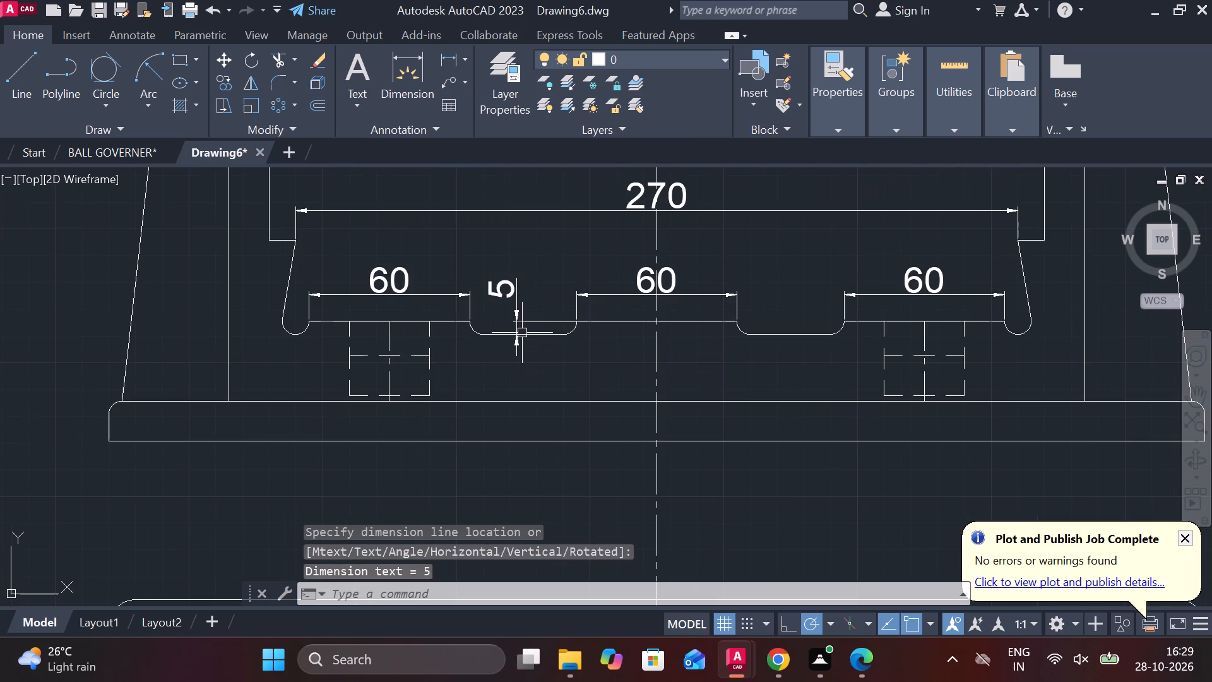
{"action": "middle_click_drag", "start_coordinate": [567, 270], "coordinate": [514, 268]}
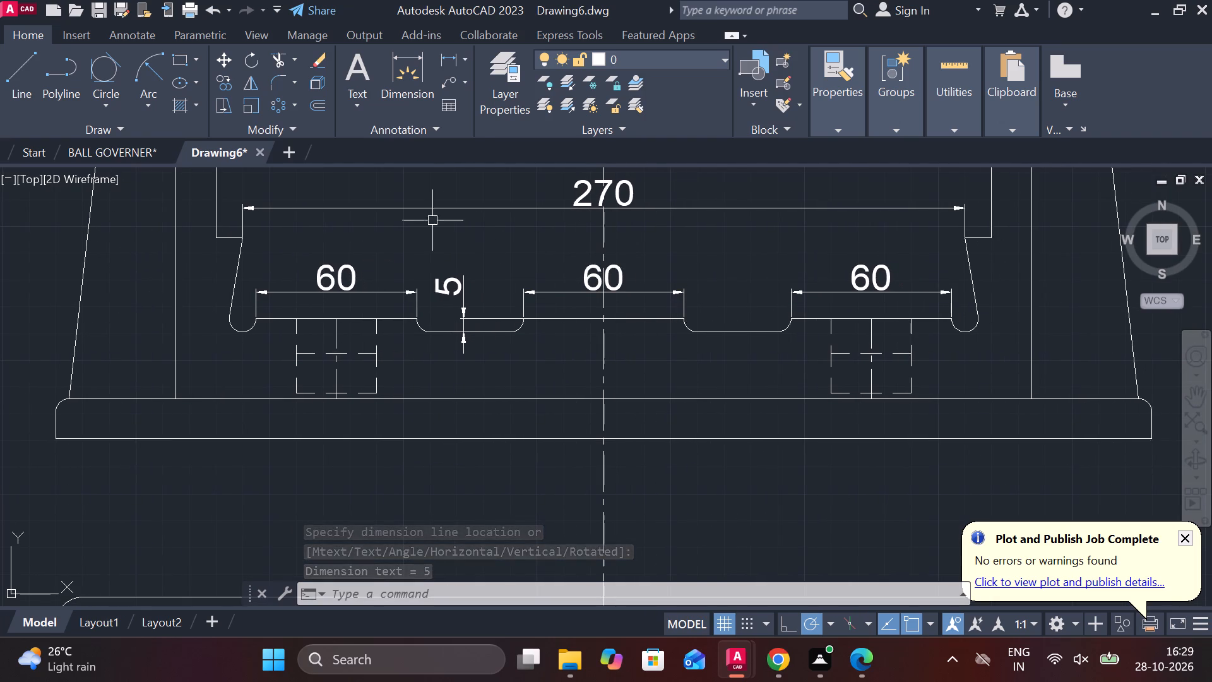
{"action": "left_click", "coordinate": [444, 58]}
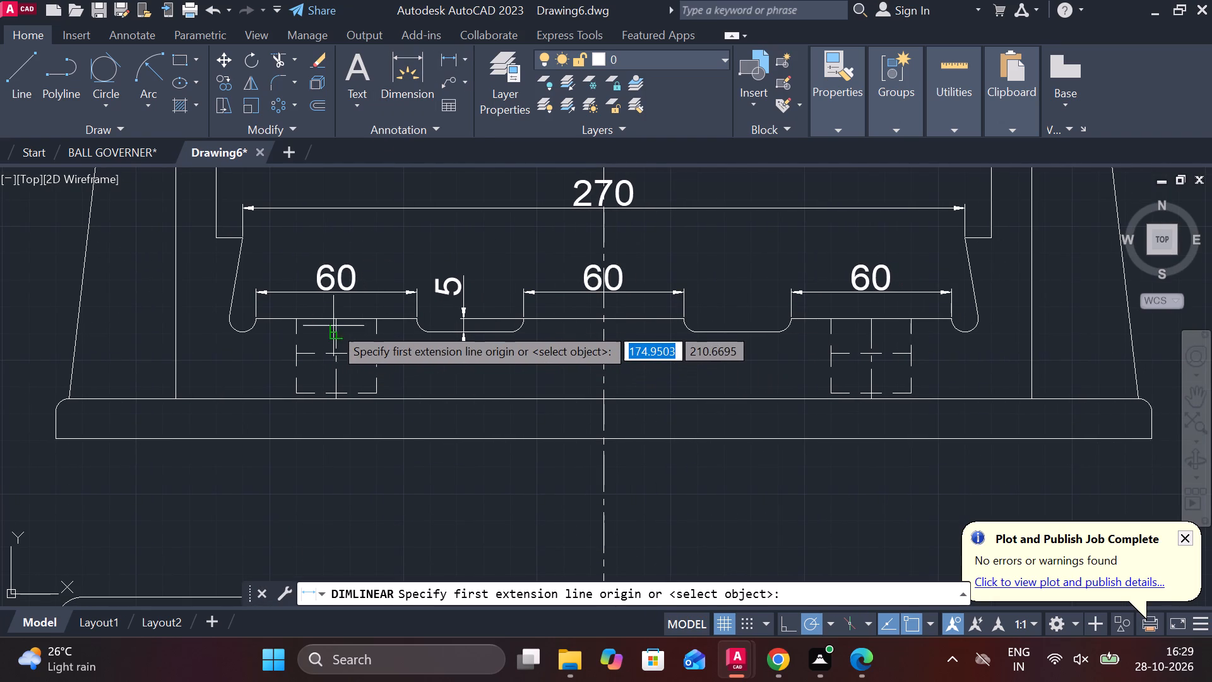
{"action": "left_click", "coordinate": [336, 314]}
{"action": "left_click", "coordinate": [871, 325]}
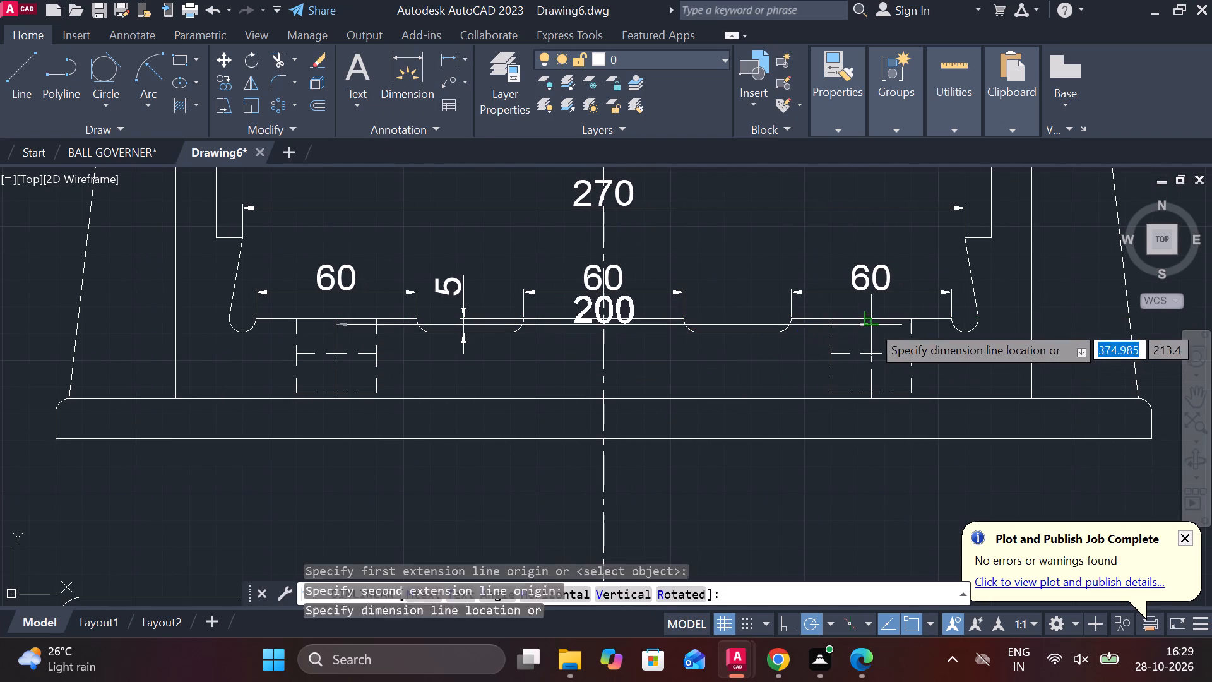
{"action": "scroll", "coordinate": [624, 246], "scroll_direction": "up", "scroll_amount": 2}
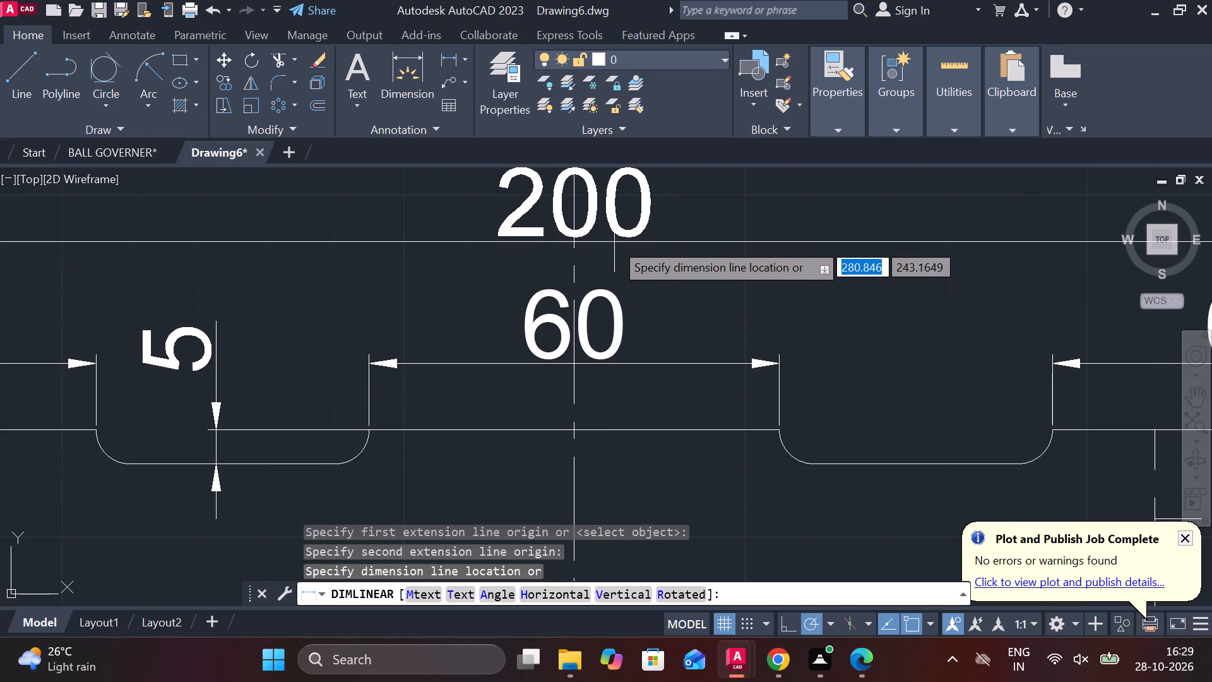
{"action": "left_click", "coordinate": [614, 242]}
Move only the text of the left pad's width dimension to the right, clear of the hole-spacing dimension's extension line.
{"action": "scroll", "coordinate": [614, 242], "scroll_direction": "down", "scroll_amount": 1}
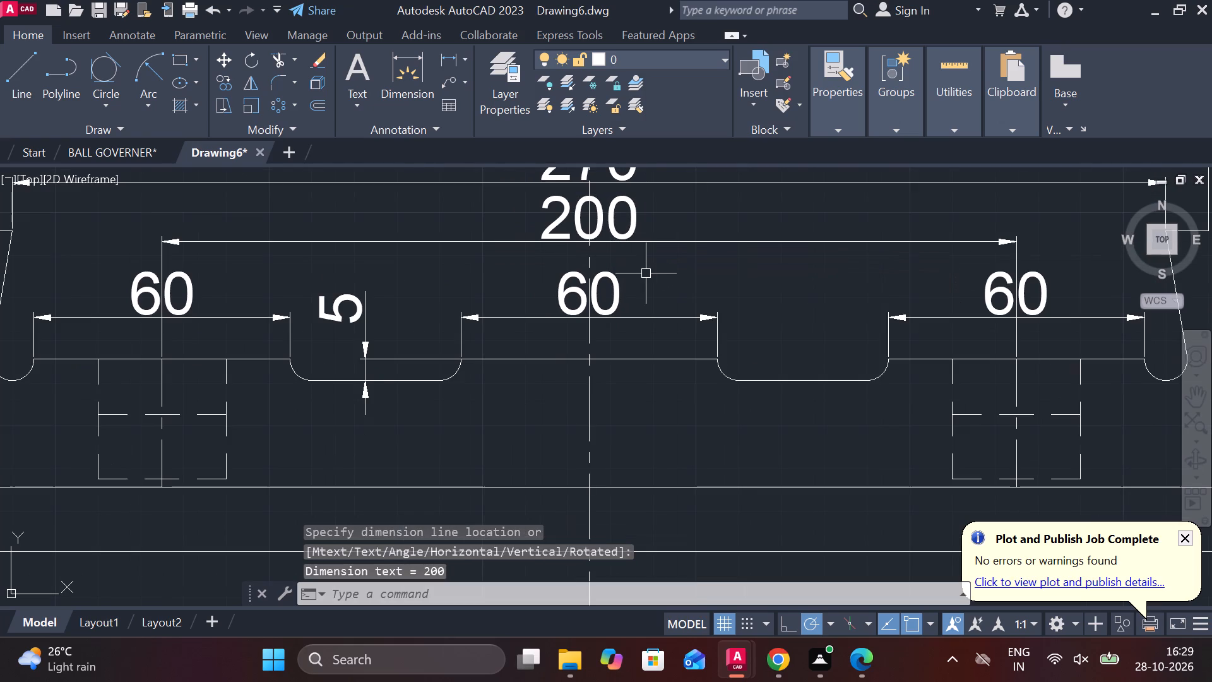
{"action": "middle_click_drag", "start_coordinate": [369, 302], "coordinate": [684, 302]}
{"action": "left_click", "coordinate": [487, 280]}
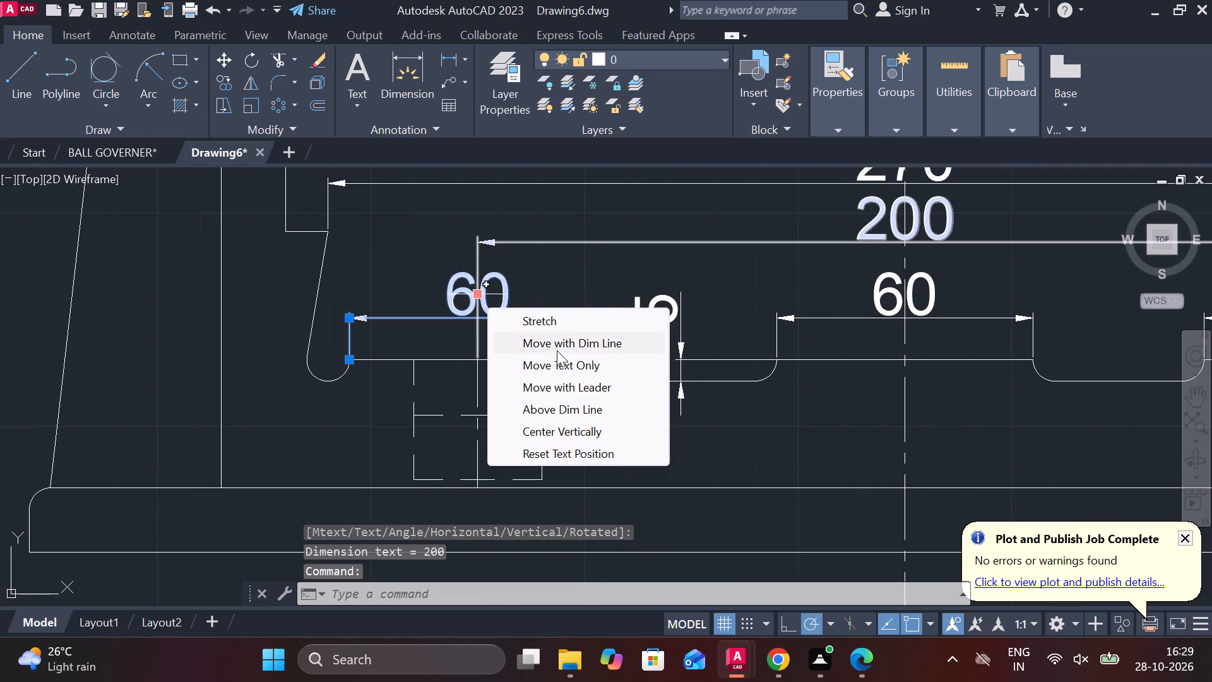
{"action": "left_click", "coordinate": [558, 365]}
{"action": "scroll", "coordinate": [533, 297], "scroll_direction": "up", "scroll_amount": 2}
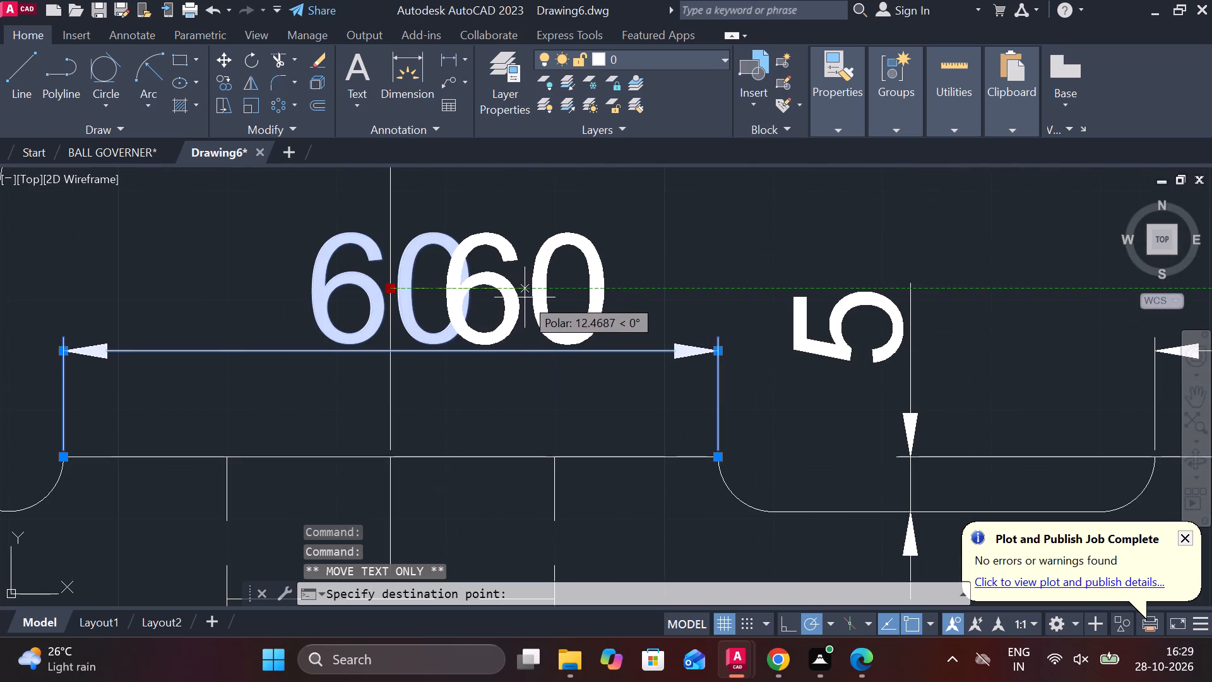
{"action": "left_click", "coordinate": [532, 292]}
{"action": "scroll", "coordinate": [552, 292], "scroll_direction": "down", "scroll_amount": 1}
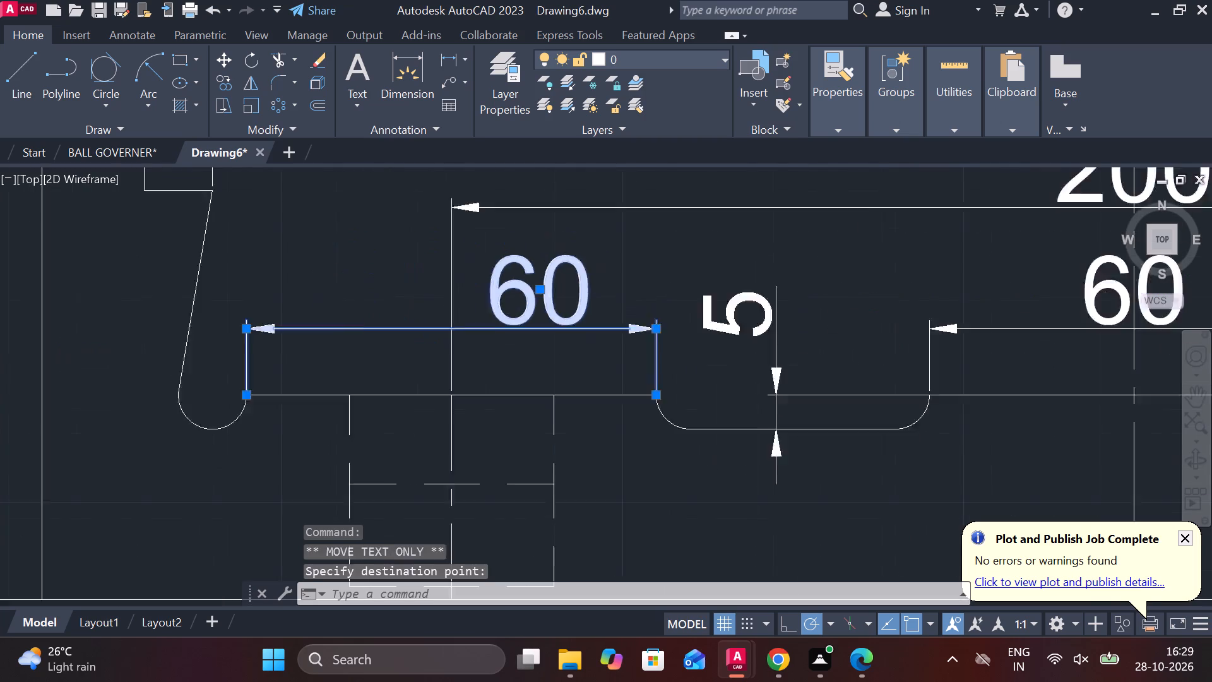
{"action": "scroll", "coordinate": [552, 292], "scroll_direction": "down", "scroll_amount": 1}
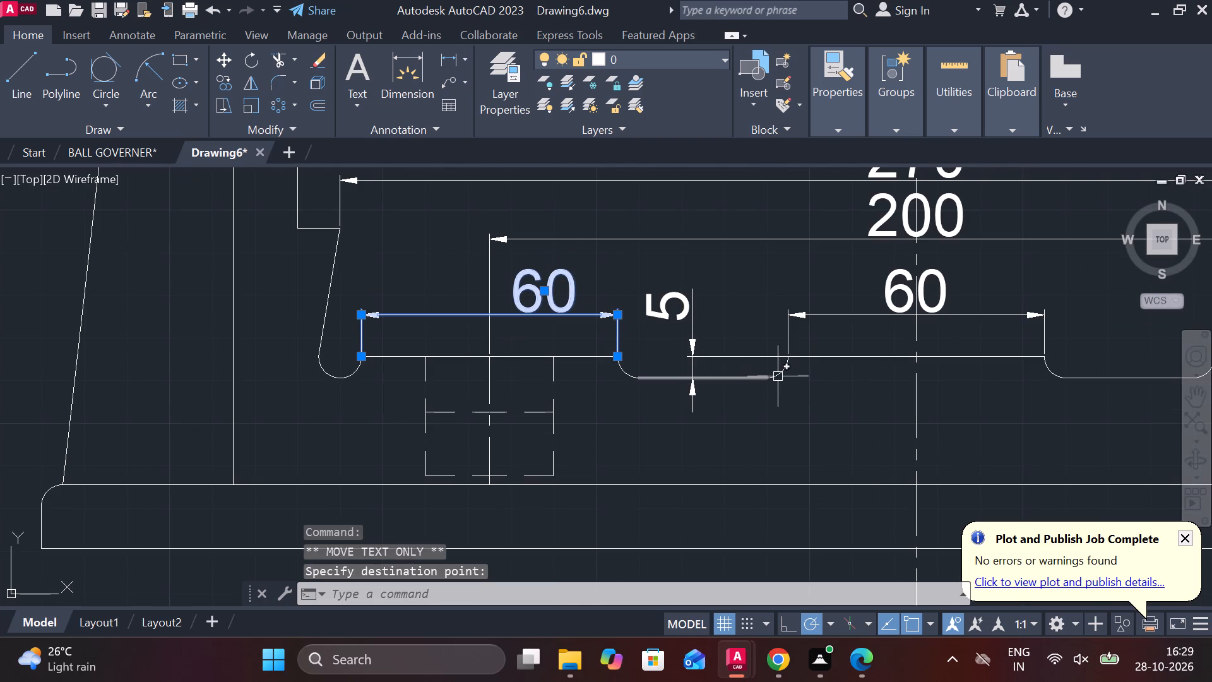
{"action": "key", "text": "Escape"}
Move only the text of the right pad's width dimension to the right, clear of the hole-spacing extension line.
{"action": "scroll", "coordinate": [891, 326], "scroll_direction": "down", "scroll_amount": 1}
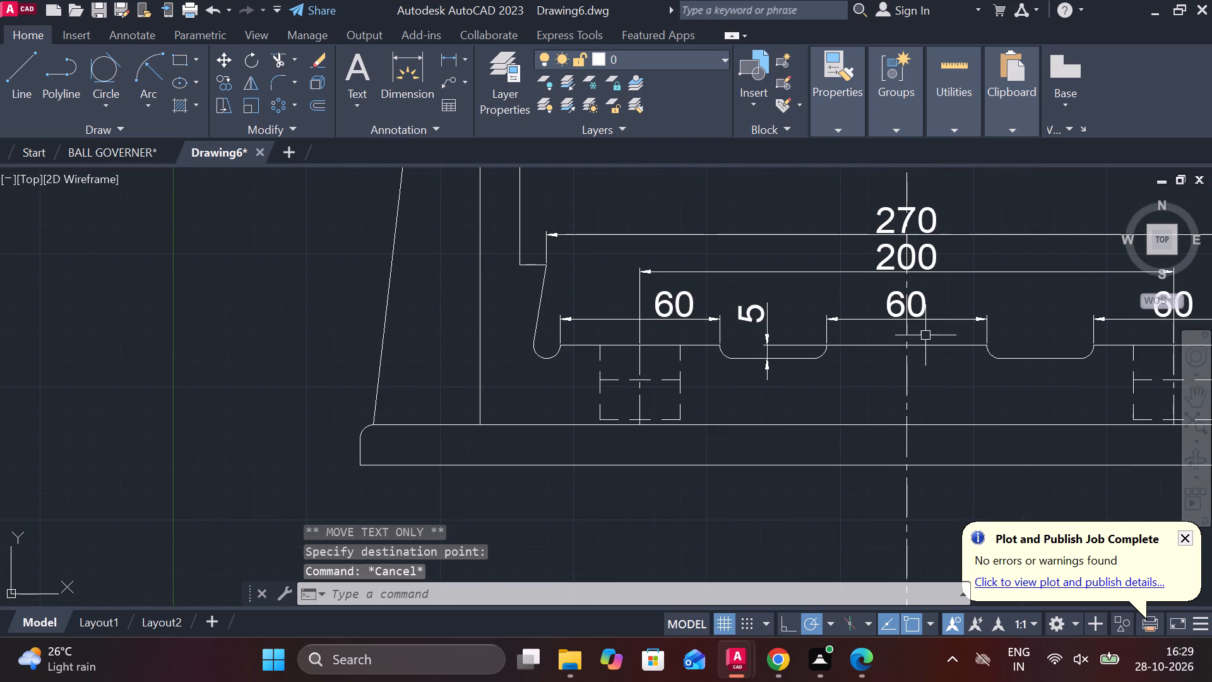
{"action": "middle_click_drag", "start_coordinate": [921, 349], "coordinate": [651, 364]}
{"action": "scroll", "coordinate": [936, 321], "scroll_direction": "up", "scroll_amount": 1}
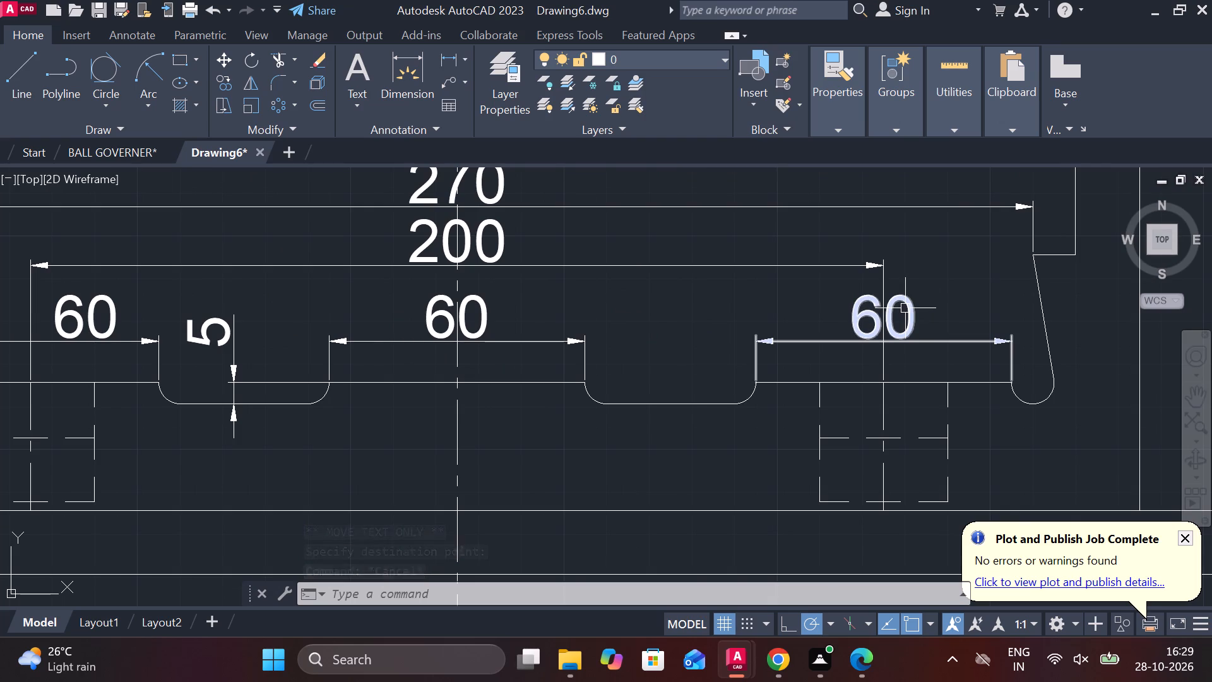
{"action": "left_click", "coordinate": [911, 306]}
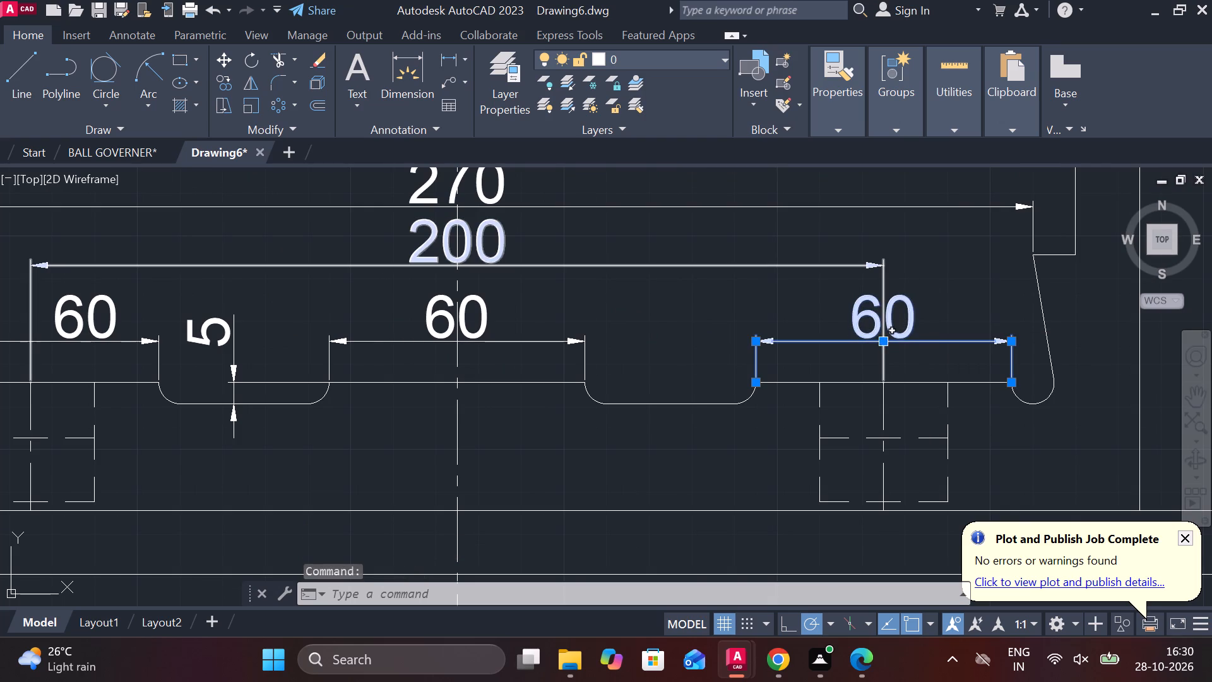
{"action": "left_click", "coordinate": [961, 404]}
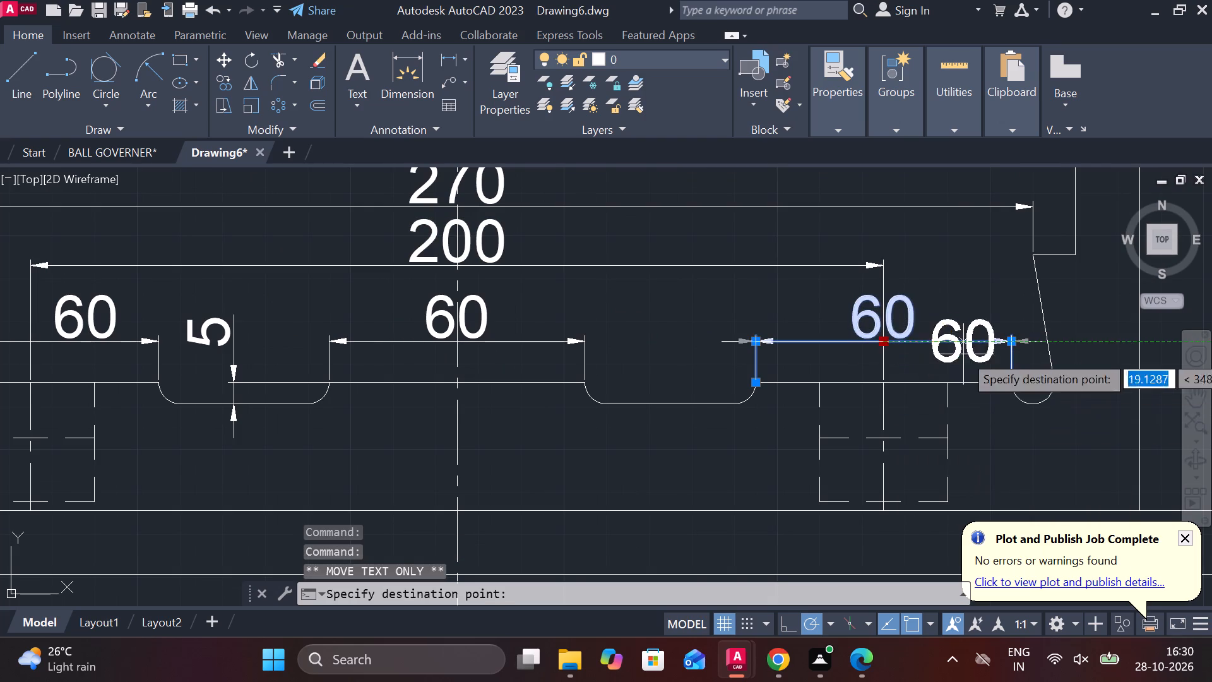
{"action": "scroll", "coordinate": [929, 317], "scroll_direction": "up", "scroll_amount": 2}
{"action": "left_click", "coordinate": [930, 308]}
{"action": "scroll", "coordinate": [937, 310], "scroll_direction": "down", "scroll_amount": 2}
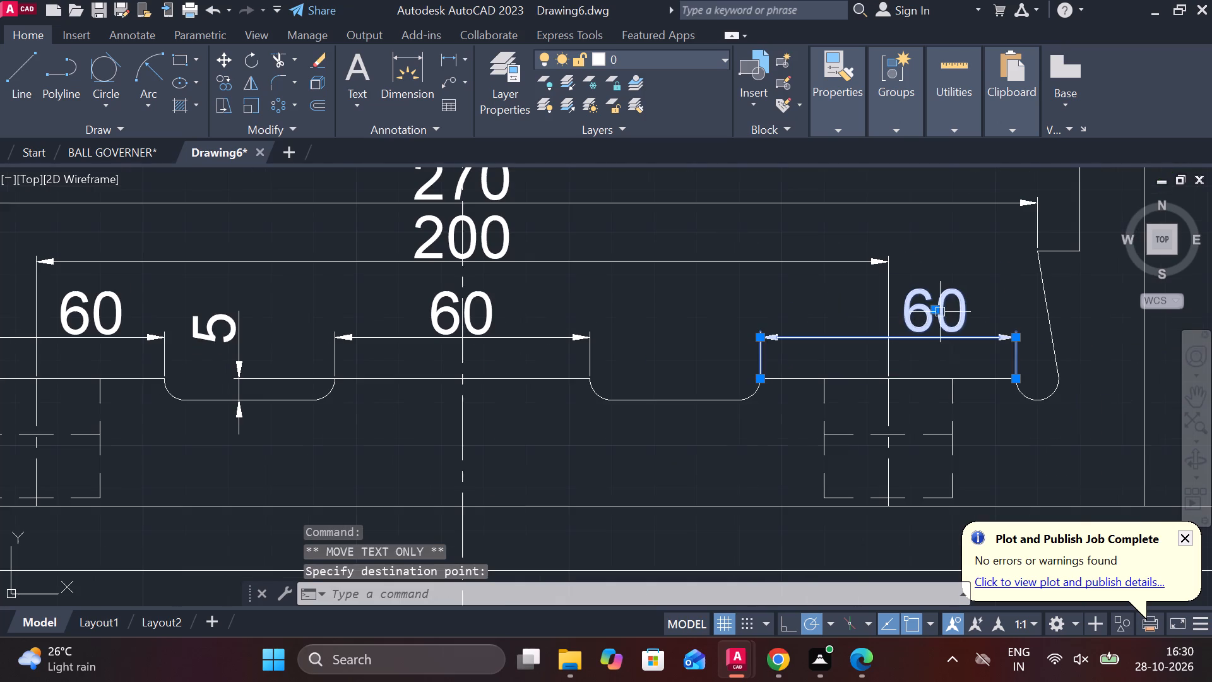
{"action": "key", "text": "Escape"}
Dimension the overall width of the front view's base, placing the dimension between the front view and the plan.
{"action": "scroll", "coordinate": [886, 405], "scroll_direction": "down", "scroll_amount": 1}
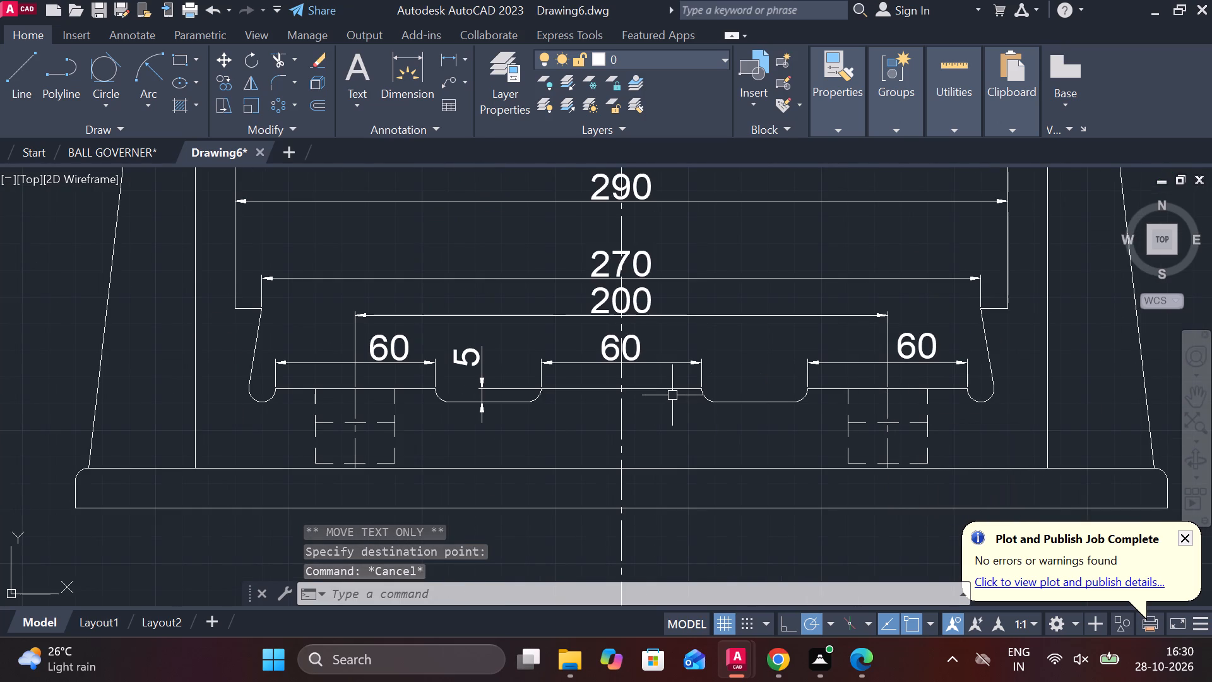
{"action": "middle_click_drag", "start_coordinate": [622, 443], "coordinate": [630, 373]}
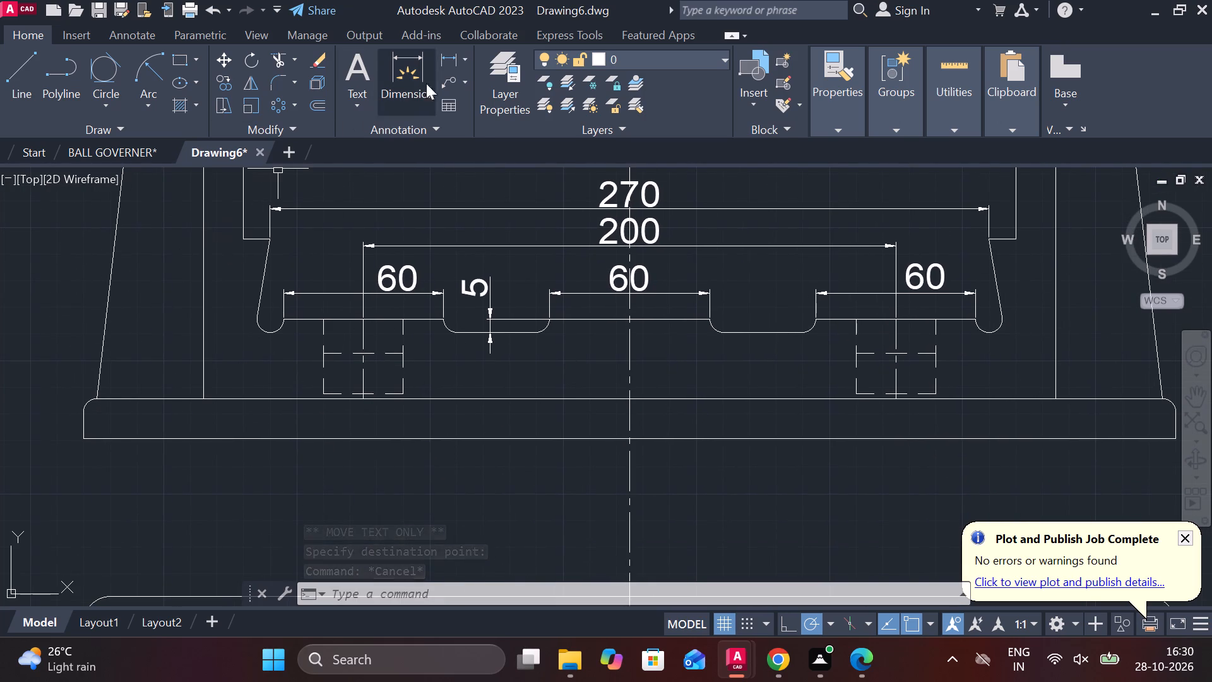
{"action": "left_click", "coordinate": [443, 59]}
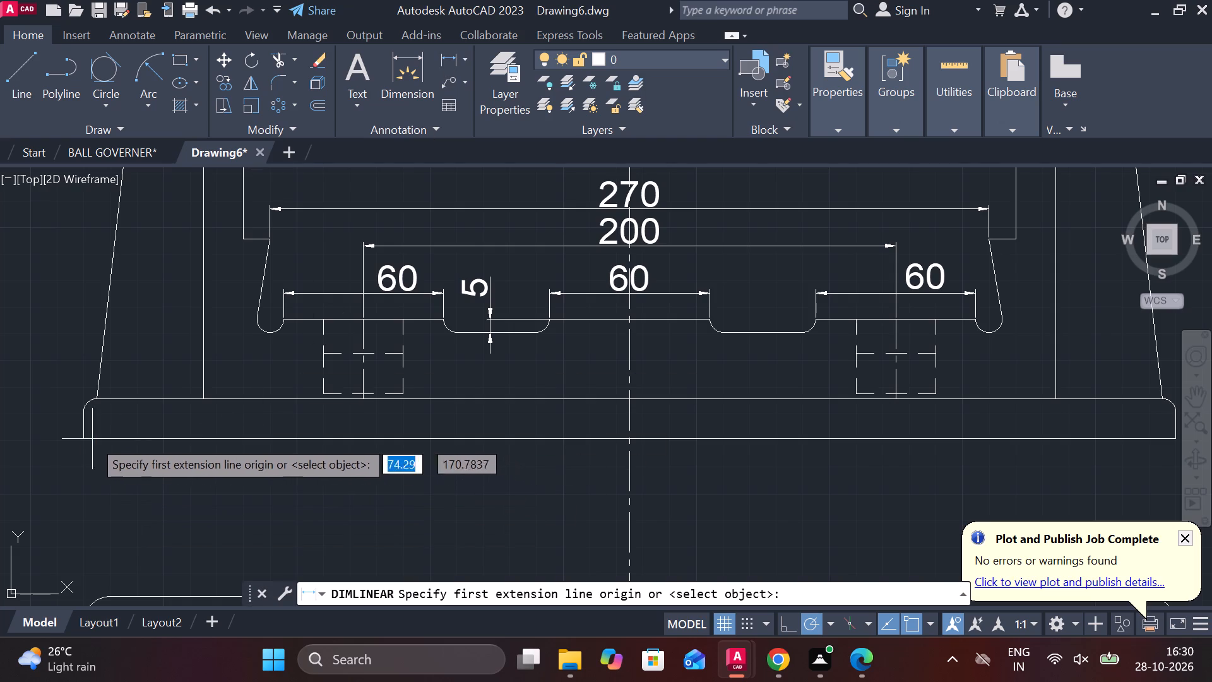
{"action": "left_click", "coordinate": [87, 439]}
{"action": "scroll", "coordinate": [87, 439], "scroll_direction": "down", "scroll_amount": 3}
{"action": "scroll", "coordinate": [300, 438], "scroll_direction": "up", "scroll_amount": 3}
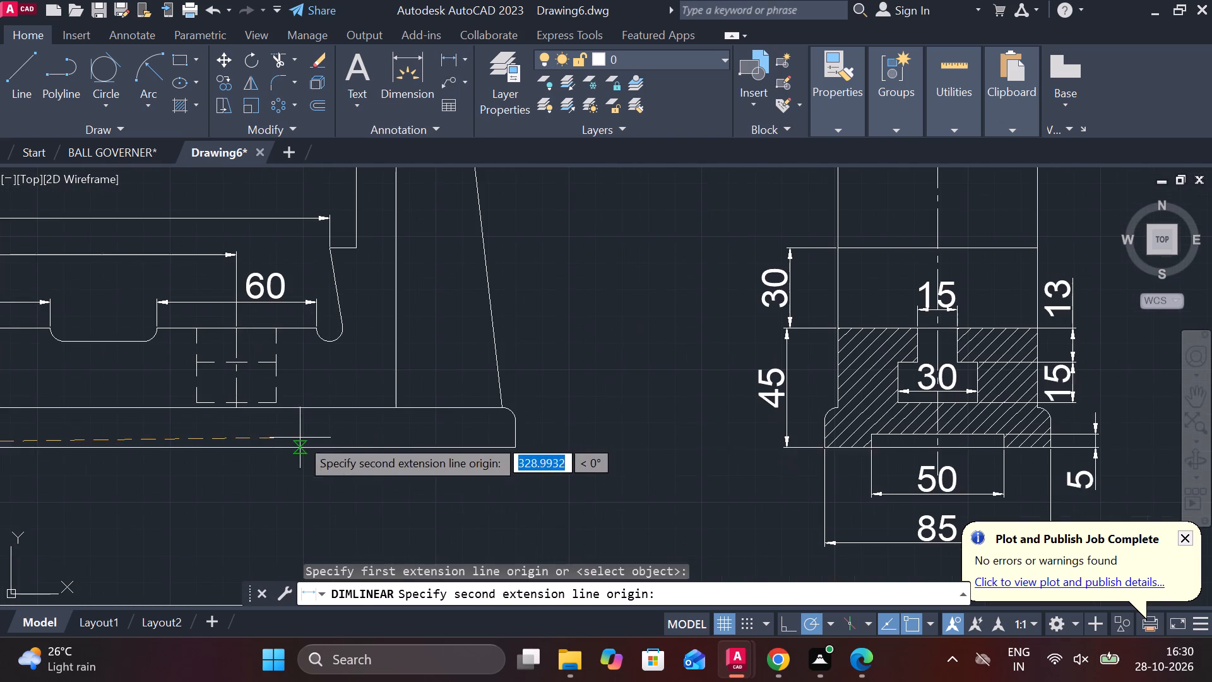
{"action": "left_click", "coordinate": [526, 451]}
{"action": "scroll", "coordinate": [526, 451], "scroll_direction": "down", "scroll_amount": 2}
{"action": "middle_click_drag", "start_coordinate": [375, 462], "coordinate": [484, 416]}
{"action": "scroll", "coordinate": [472, 413], "scroll_direction": "up", "scroll_amount": 2}
{"action": "middle_click_drag", "start_coordinate": [434, 474], "coordinate": [508, 387]}
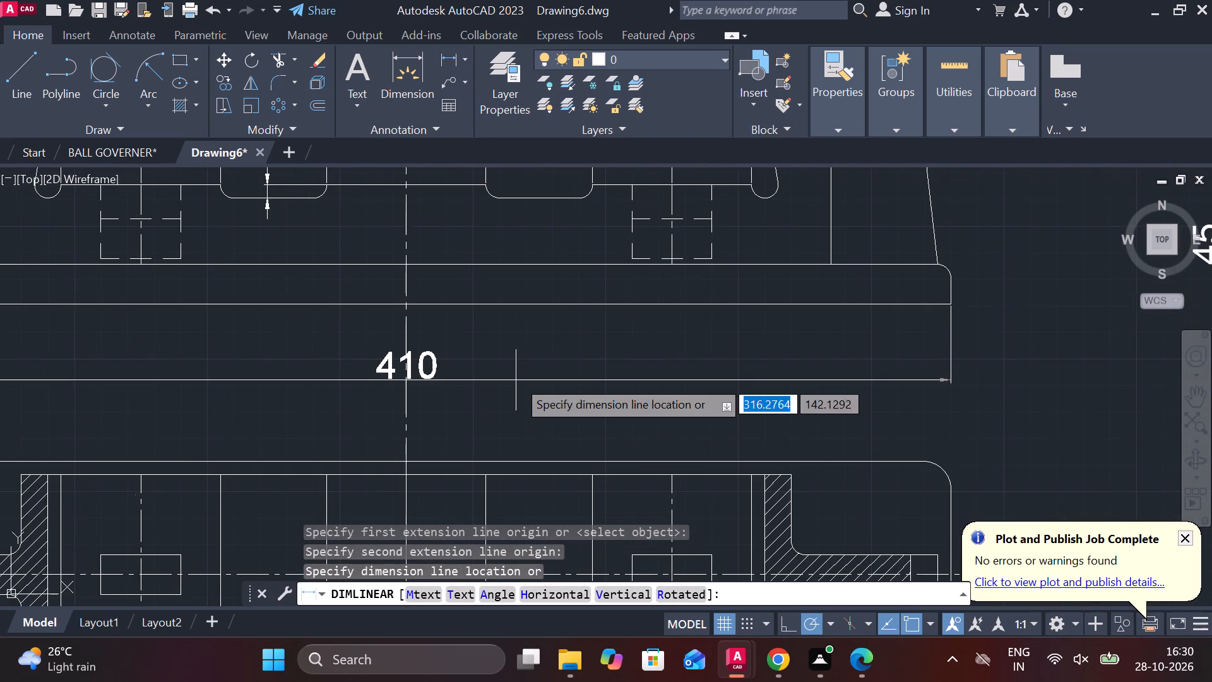
{"action": "left_click", "coordinate": [508, 362]}
{"action": "scroll", "coordinate": [508, 362], "scroll_direction": "down", "scroll_amount": 1}
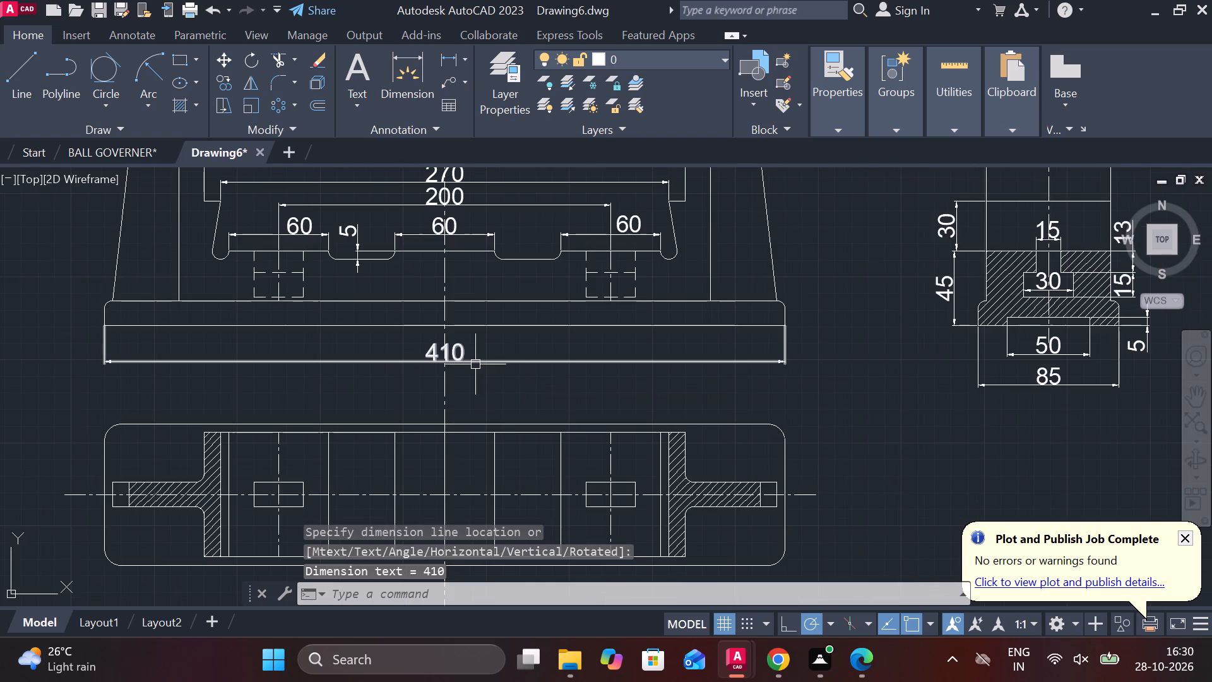
Add a radius dimension to the base's upper-left rounded corner and move its text outward, clear of the sloping edge.
{"action": "middle_click_drag", "start_coordinate": [303, 379], "coordinate": [343, 397]}
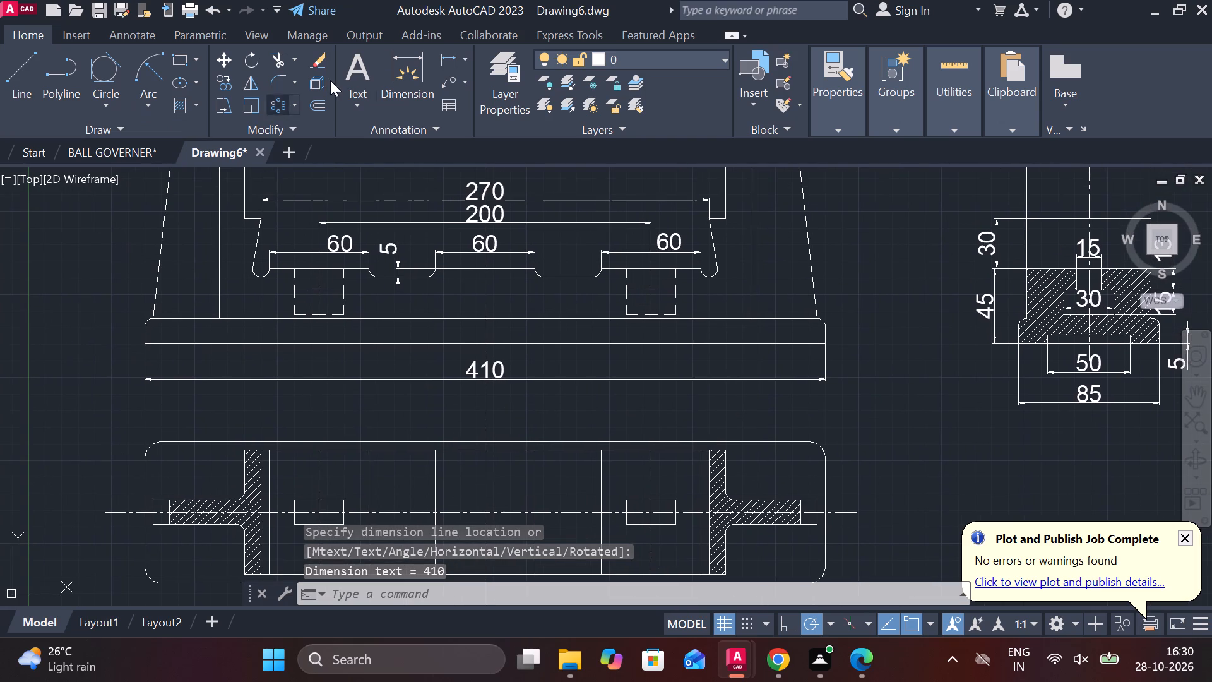
{"action": "left_click", "coordinate": [460, 53]}
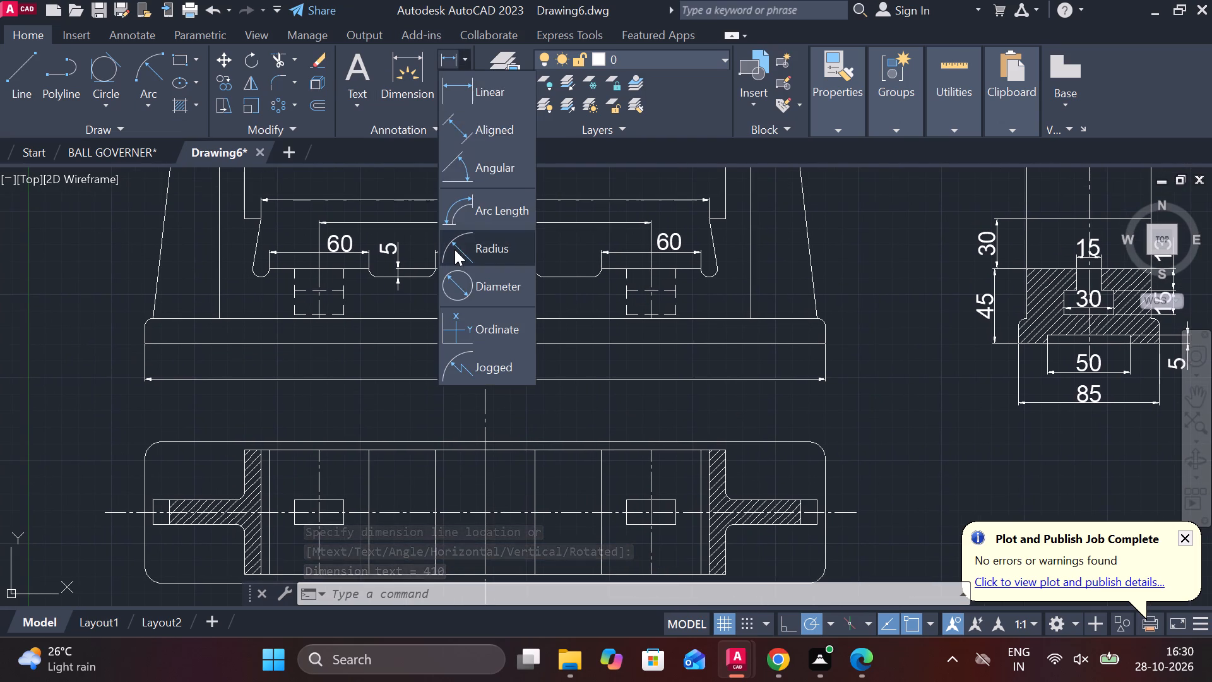
{"action": "left_click", "coordinate": [454, 249]}
{"action": "left_click", "coordinate": [147, 314]}
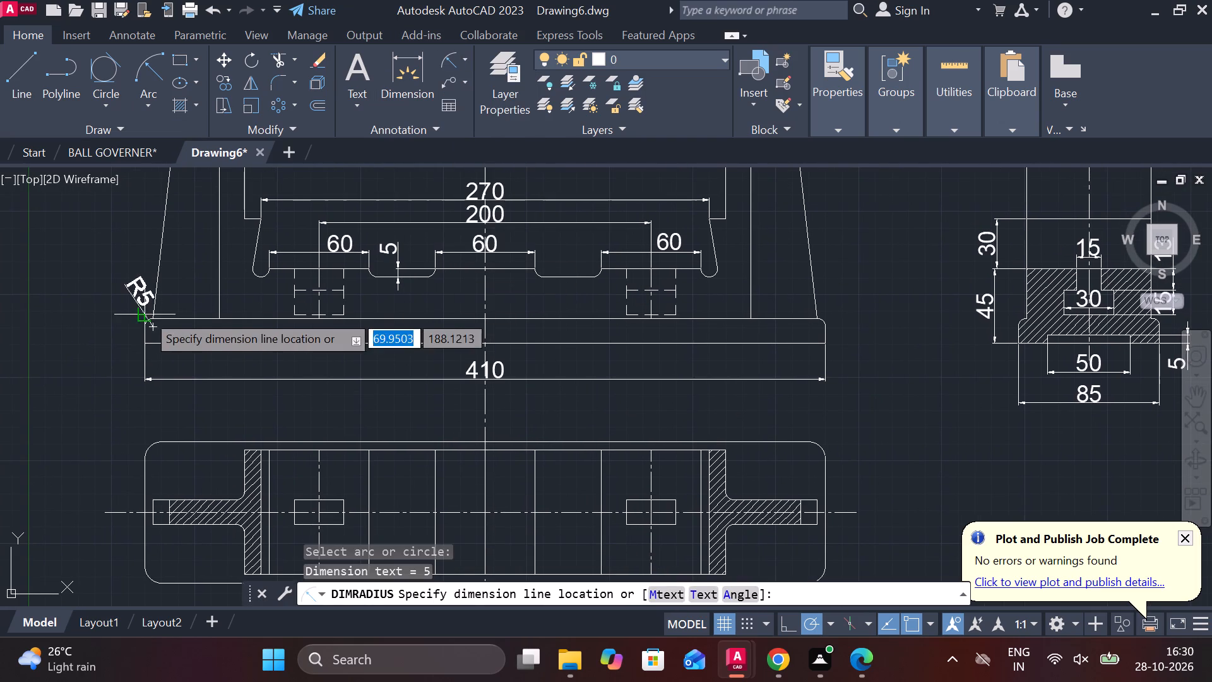
{"action": "left_click", "coordinate": [139, 302]}
{"action": "scroll", "coordinate": [139, 296], "scroll_direction": "up", "scroll_amount": 1}
{"action": "left_click", "coordinate": [158, 283]}
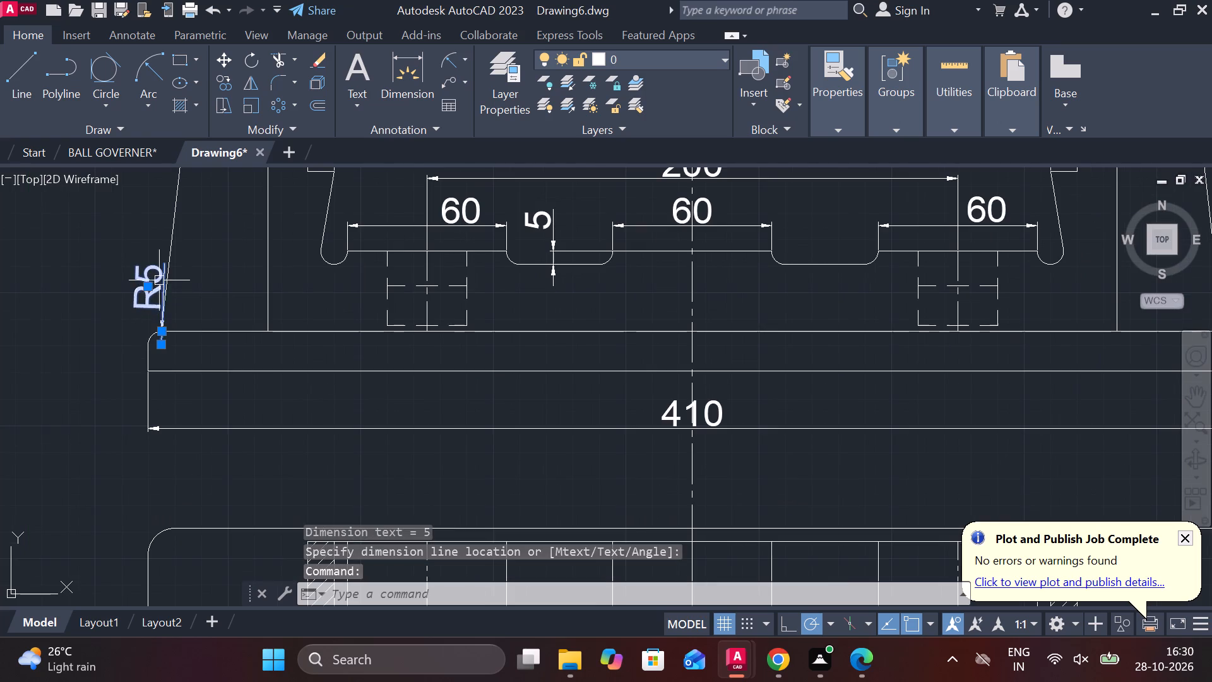
{"action": "left_click", "coordinate": [148, 287]}
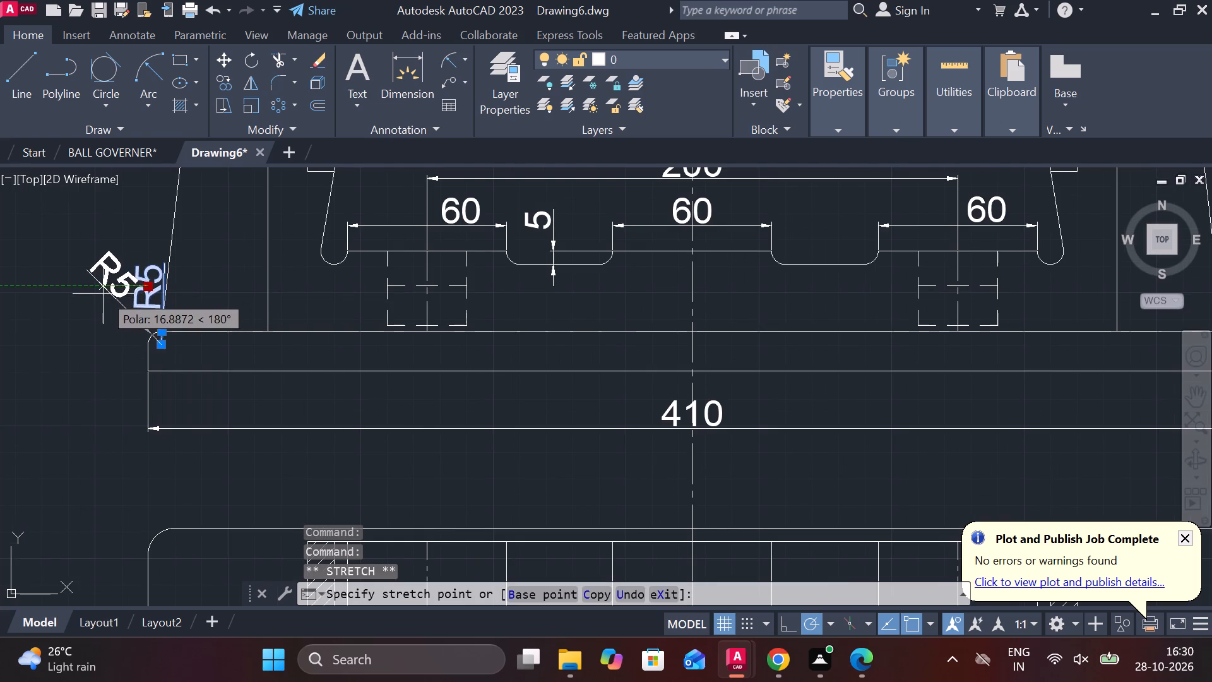
{"action": "left_click", "coordinate": [103, 294]}
{"action": "key", "text": "Escape"}
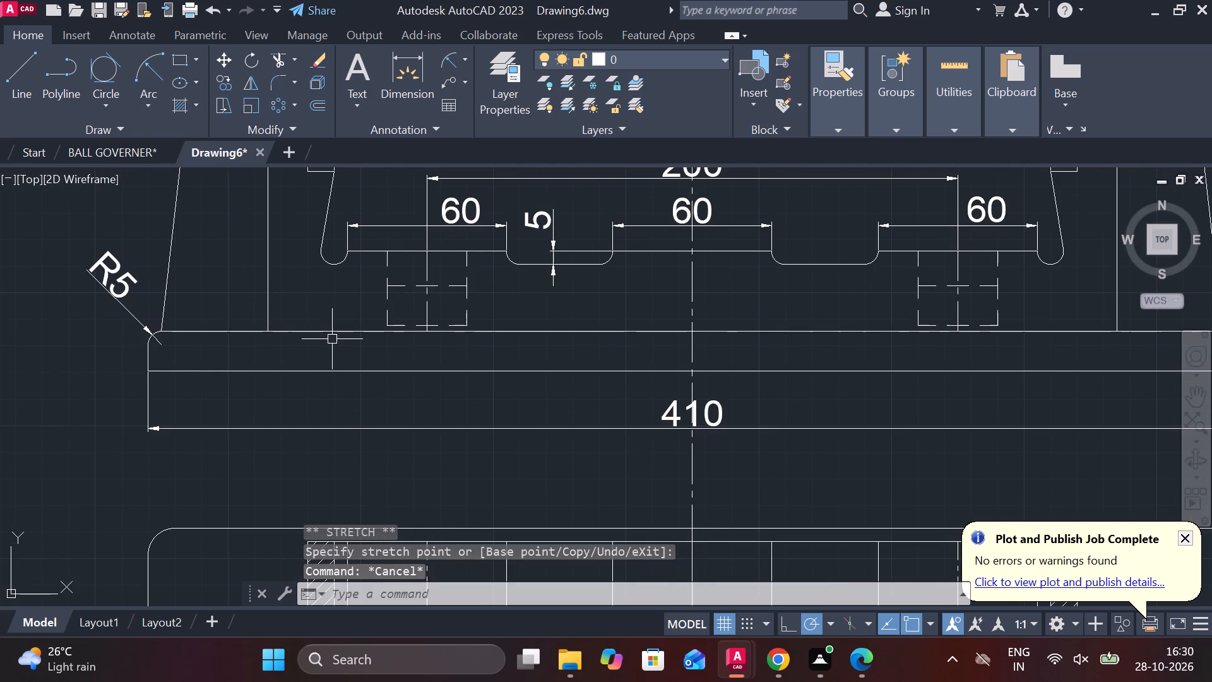
Draw a circle of radius 5 tangent to the base's top edge and the outer side of the left leg's vertical line.
{"action": "scroll", "coordinate": [229, 311], "scroll_direction": "up", "scroll_amount": 2}
{"action": "scroll", "coordinate": [306, 333], "scroll_direction": "down", "scroll_amount": 2}
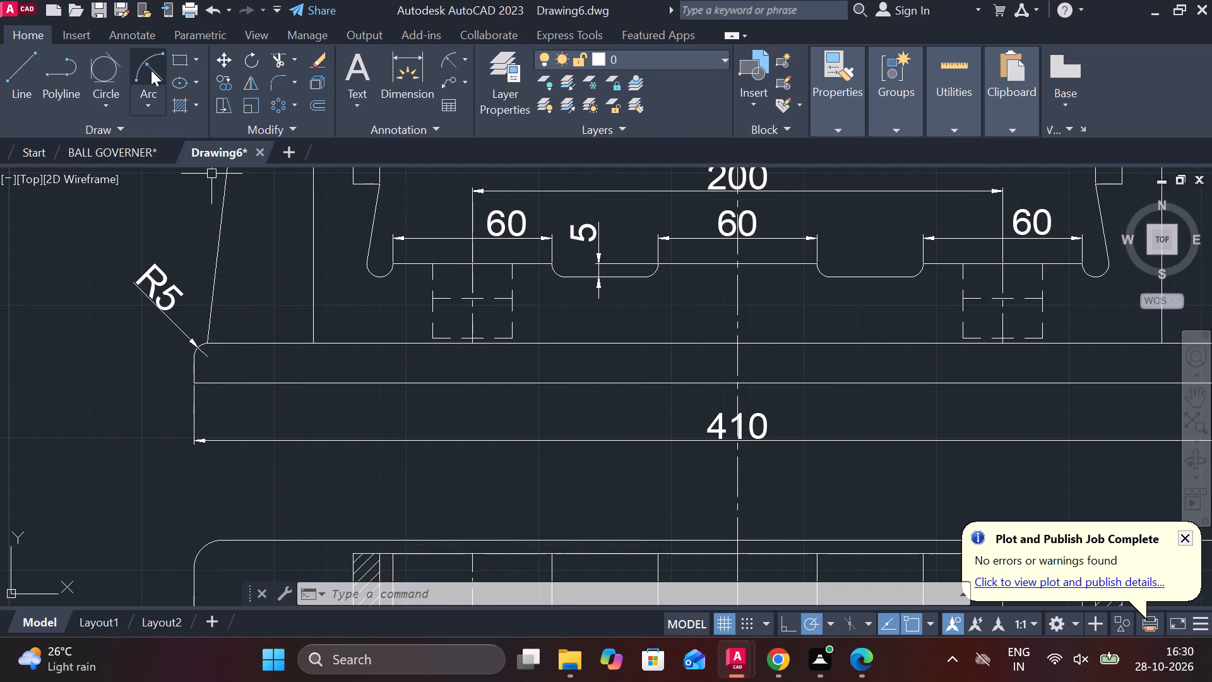
{"action": "left_click", "coordinate": [110, 102]}
{"action": "left_click", "coordinate": [150, 299]}
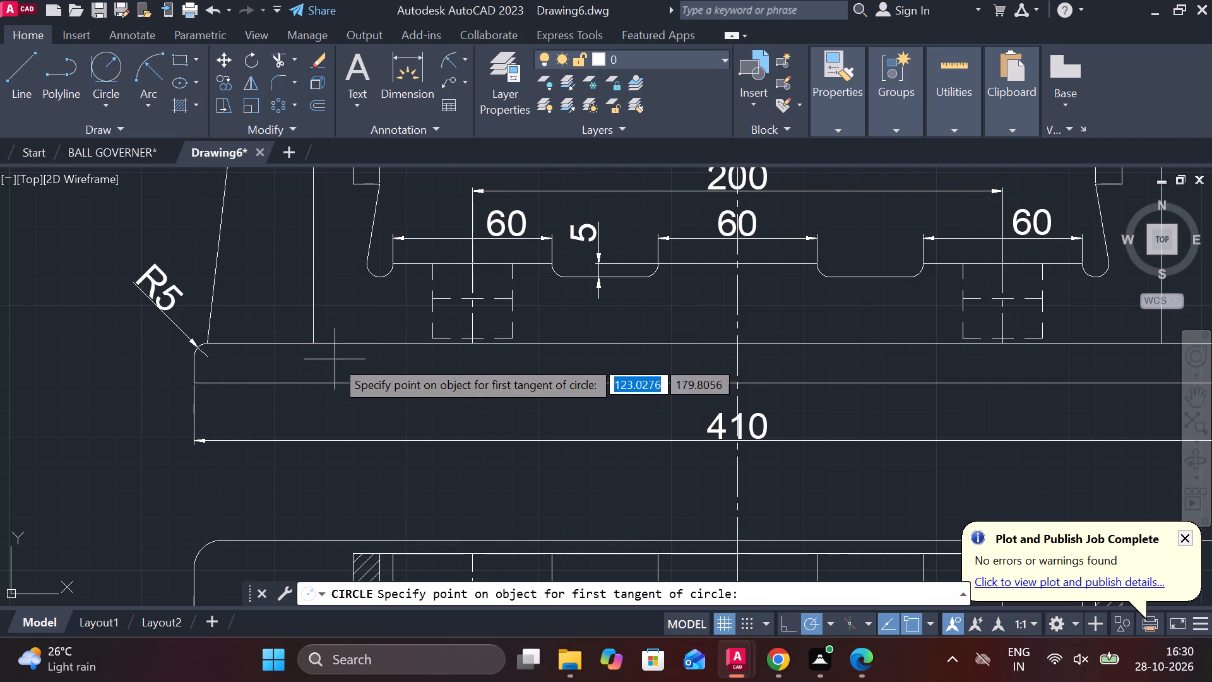
{"action": "left_click", "coordinate": [284, 338]}
{"action": "left_click", "coordinate": [302, 303]}
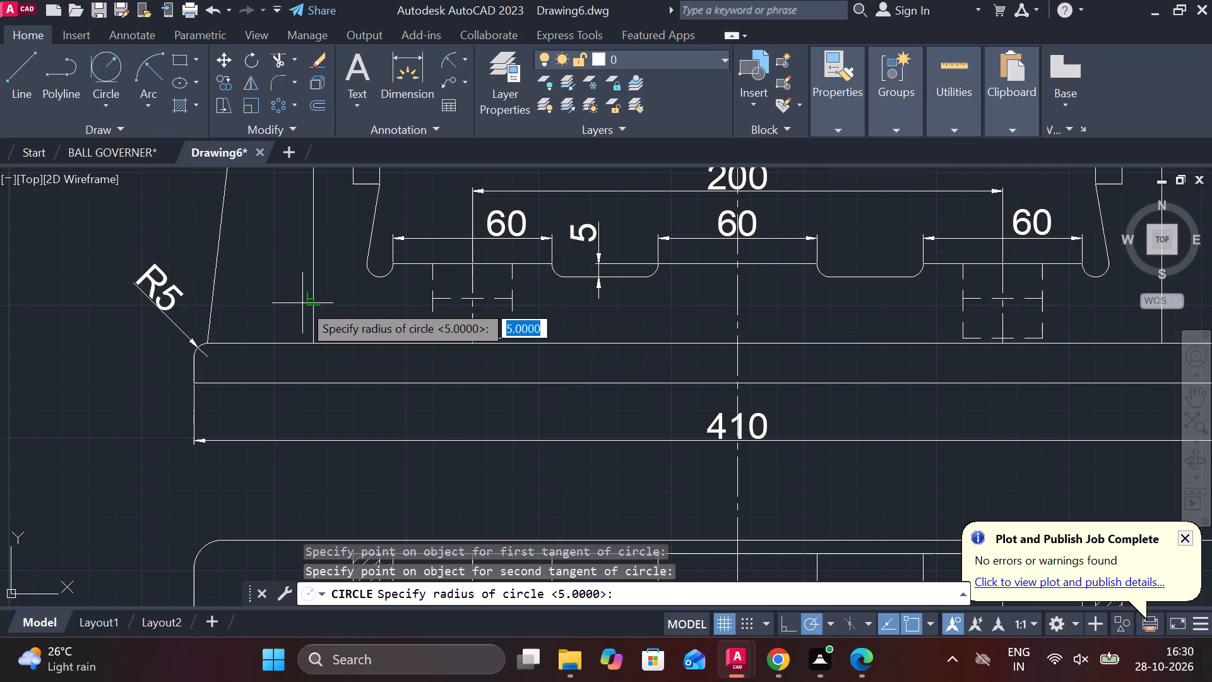
{"action": "type", "text": "5"}
{"action": "key", "text": "space"}
Trim the left tangent circle and the vertical line's lower stub to leave a rounded corner at the base.
{"action": "scroll", "coordinate": [309, 336], "scroll_direction": "up", "scroll_amount": 3}
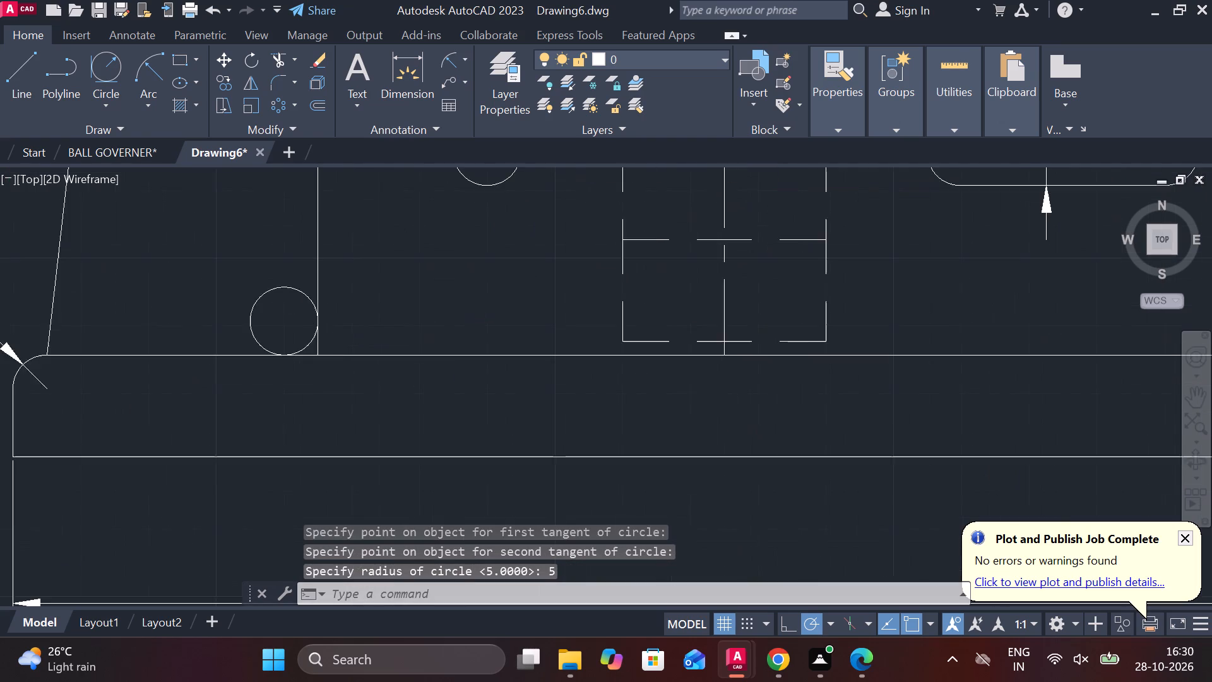
{"action": "type", "text": "TR"}
{"action": "key", "text": "space"}
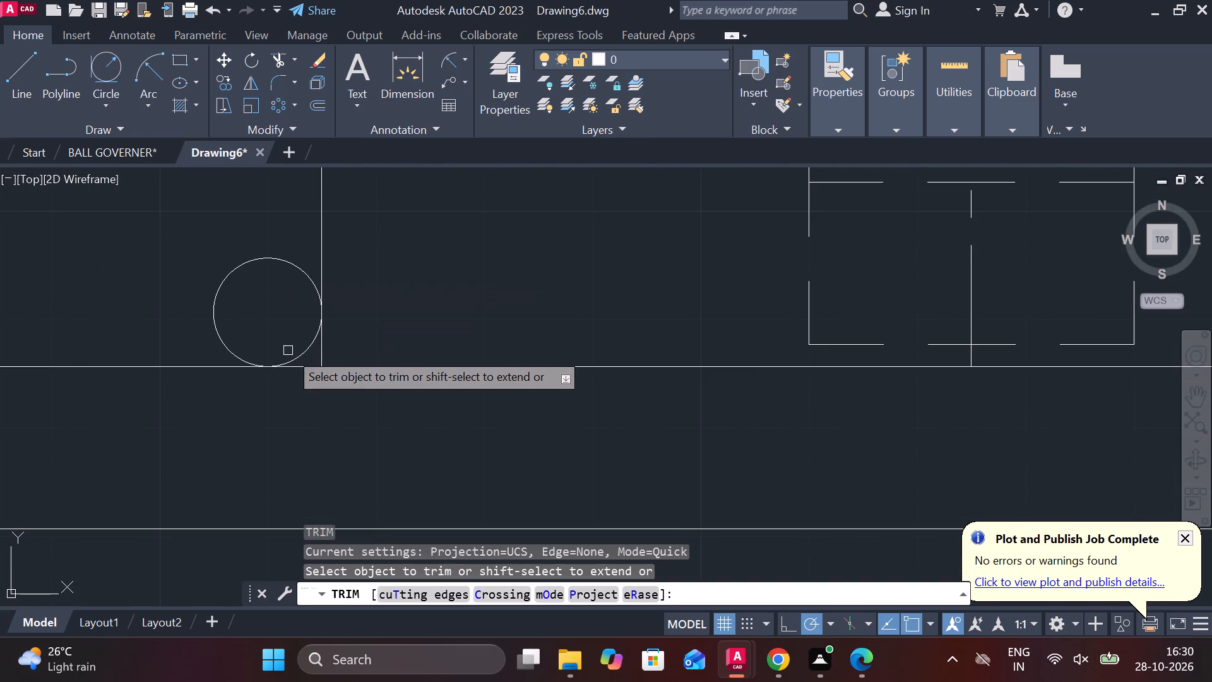
{"action": "left_click", "coordinate": [236, 349]}
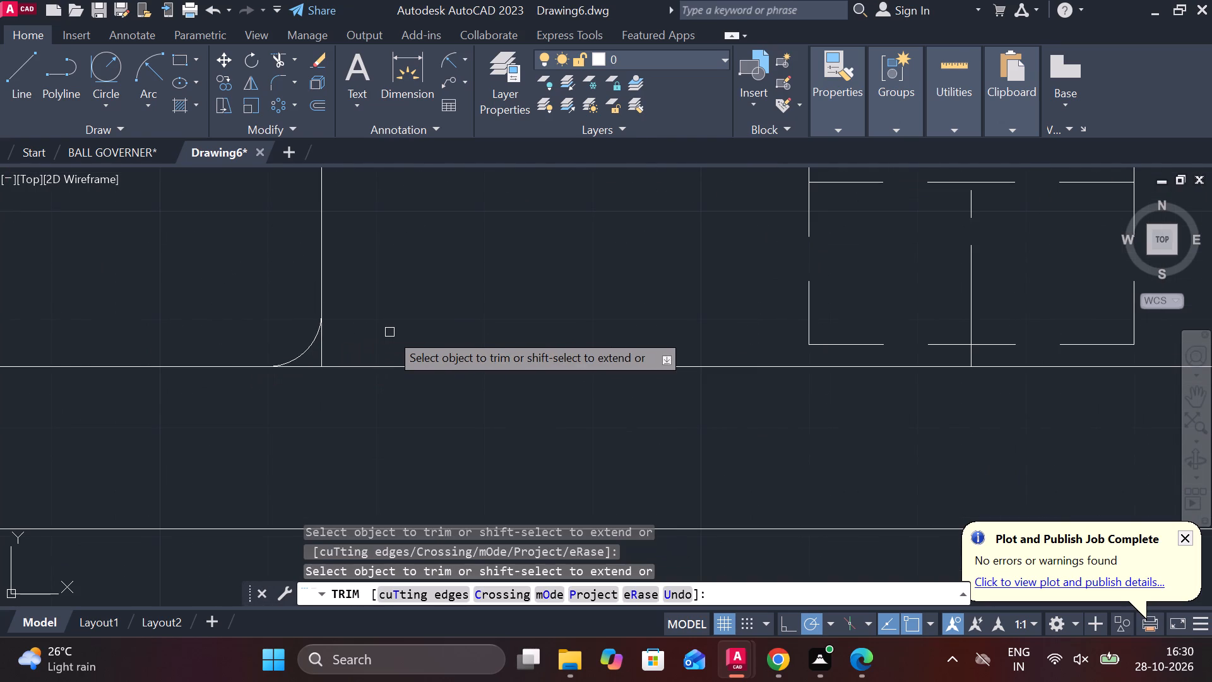
{"action": "left_click", "coordinate": [321, 350]}
Draw a circle of radius 5 tangent to the outer side of the right leg's vertical line and the base's top edge.
{"action": "scroll", "coordinate": [344, 350], "scroll_direction": "down", "scroll_amount": 4}
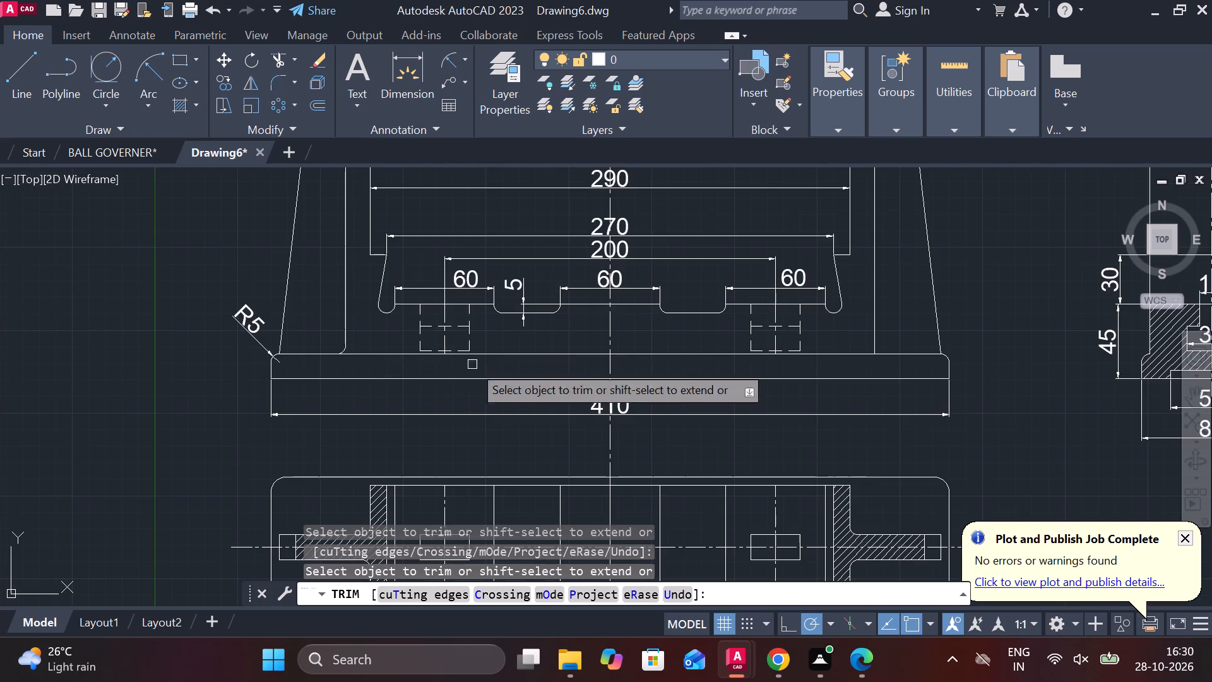
{"action": "scroll", "coordinate": [912, 342], "scroll_direction": "up", "scroll_amount": 1}
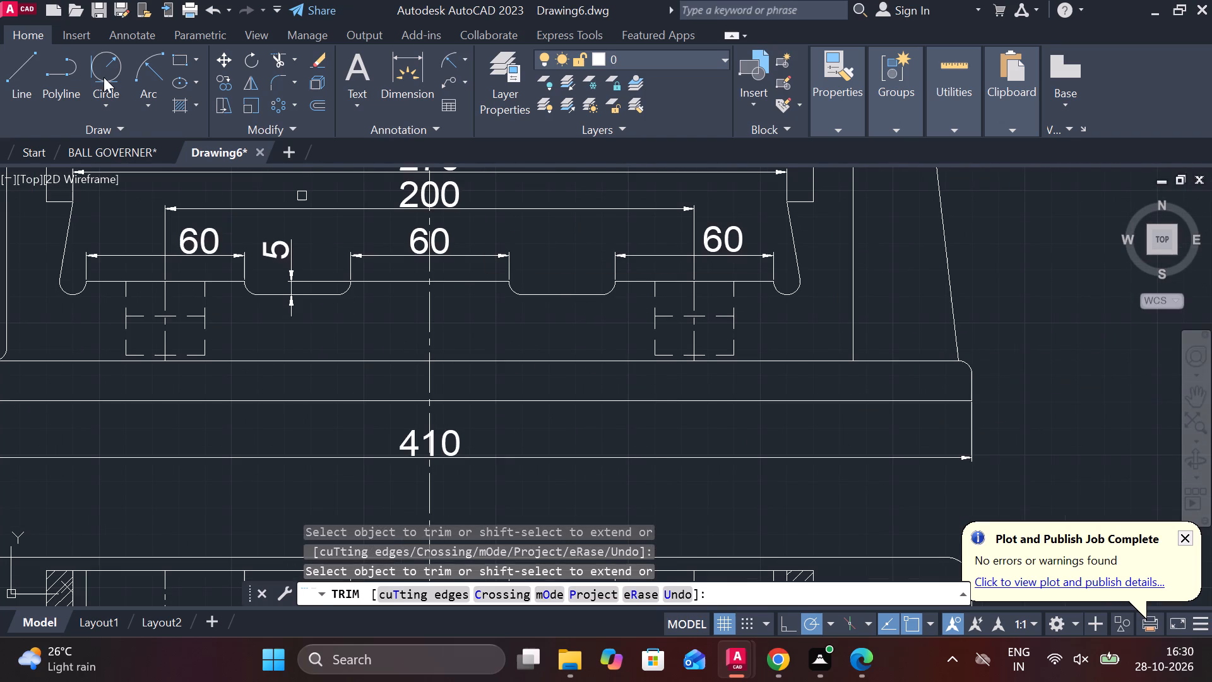
{"action": "left_click", "coordinate": [104, 77]}
{"action": "left_click", "coordinate": [852, 304]}
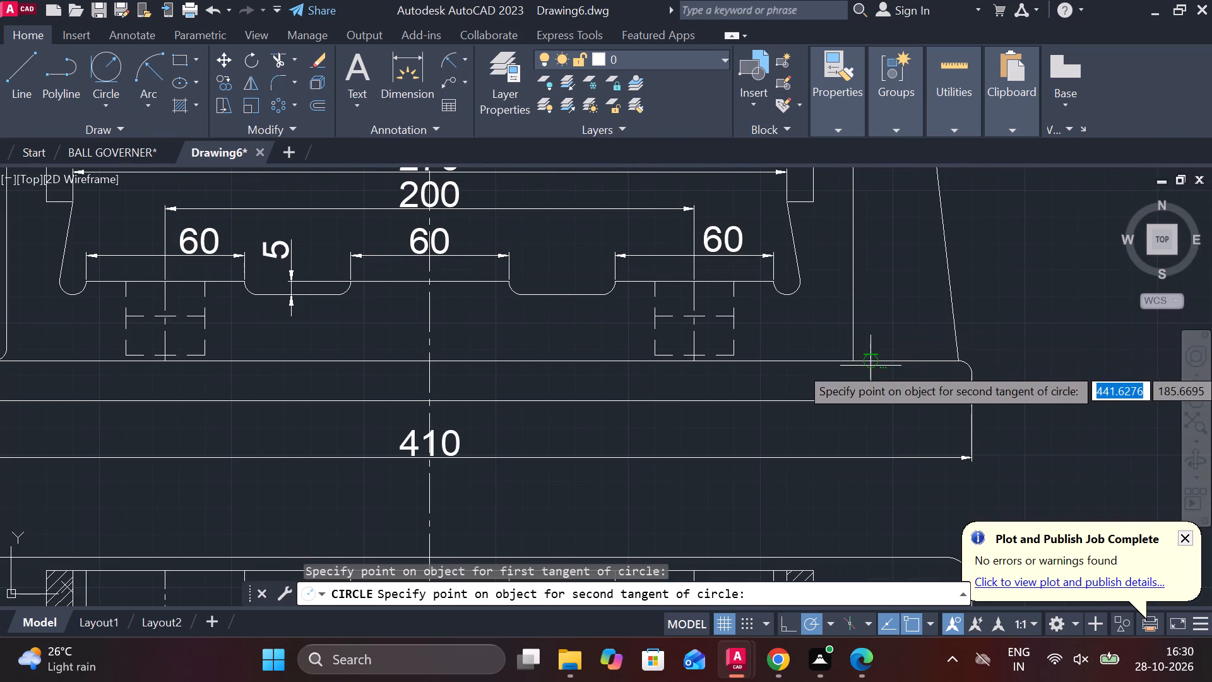
{"action": "left_click", "coordinate": [870, 366]}
{"action": "key", "text": "5"}
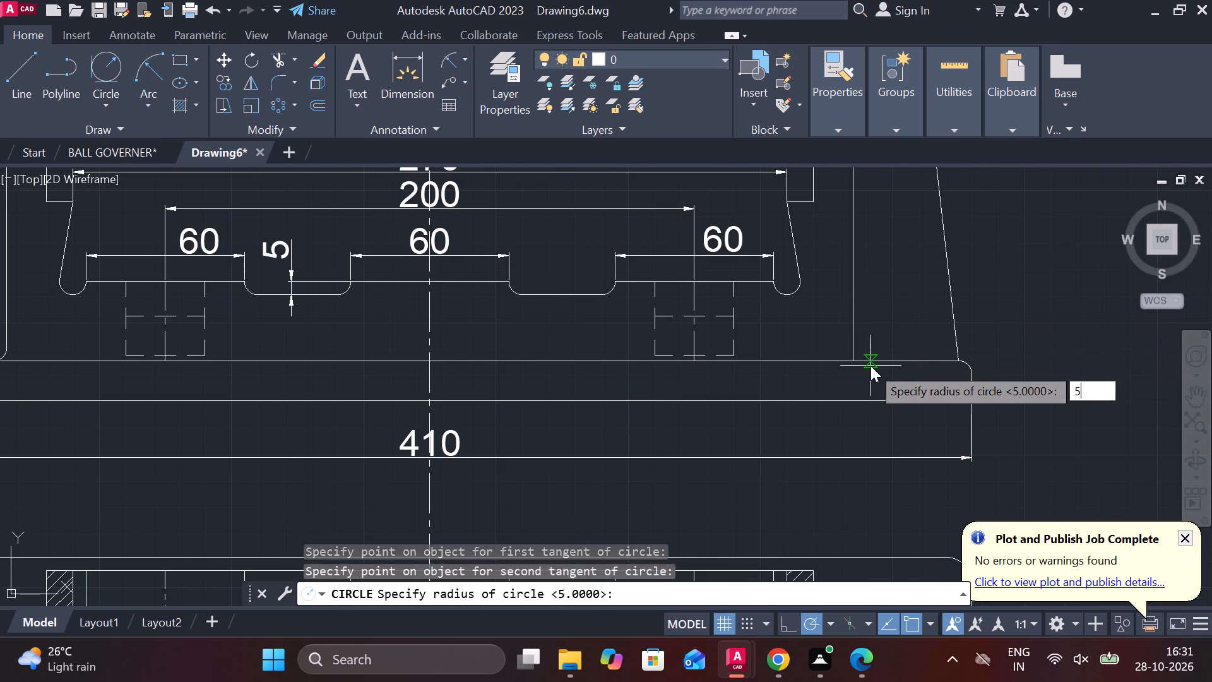
{"action": "key", "text": "Return"}
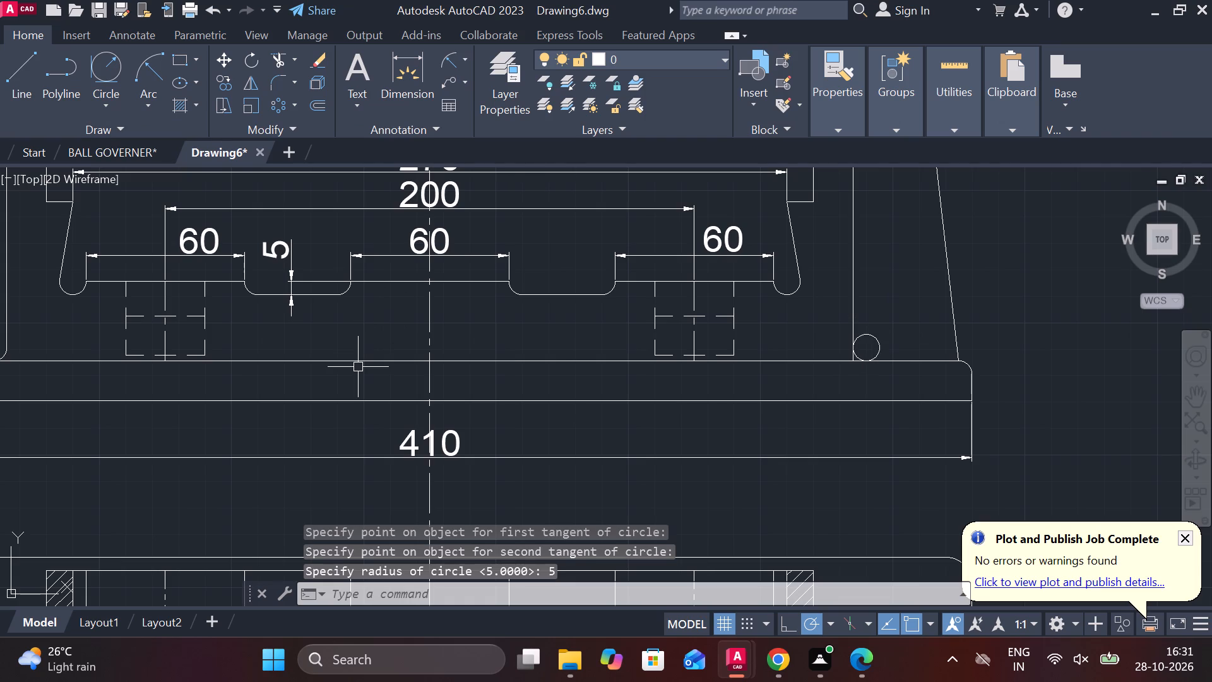
Trim the right tangent circle and the vertical line's lower stub to leave a matching rounded corner at the base.
{"action": "type", "text": "TR"}
{"action": "key", "text": "space"}
{"action": "scroll", "coordinate": [882, 333], "scroll_direction": "up", "scroll_amount": 2}
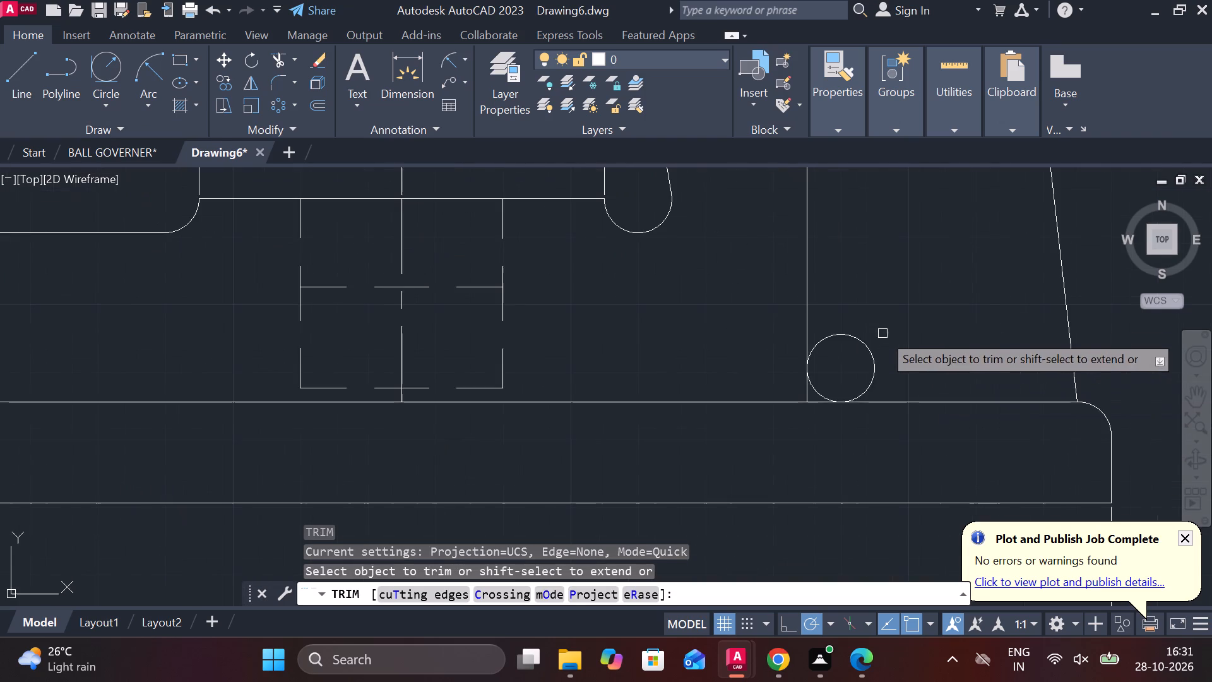
{"action": "left_click", "coordinate": [868, 359]}
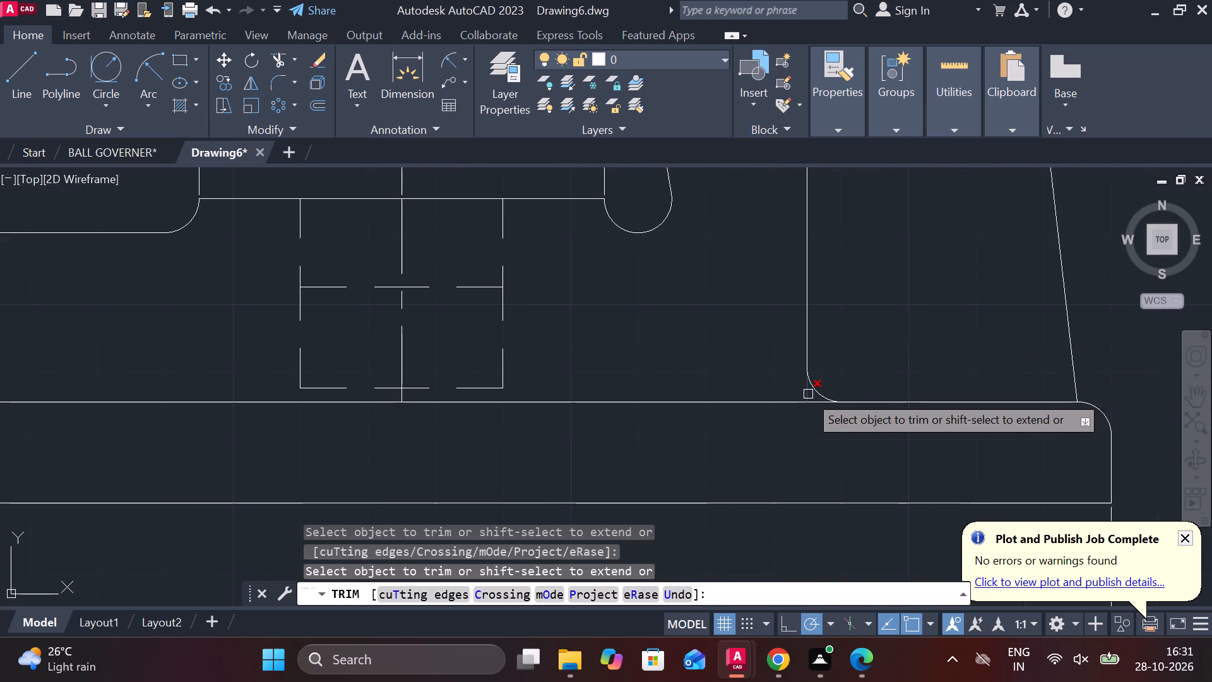
{"action": "left_click", "coordinate": [808, 394]}
{"action": "scroll", "coordinate": [805, 393], "scroll_direction": "down", "scroll_amount": 2}
{"action": "scroll", "coordinate": [858, 407], "scroll_direction": "down", "scroll_amount": 2}
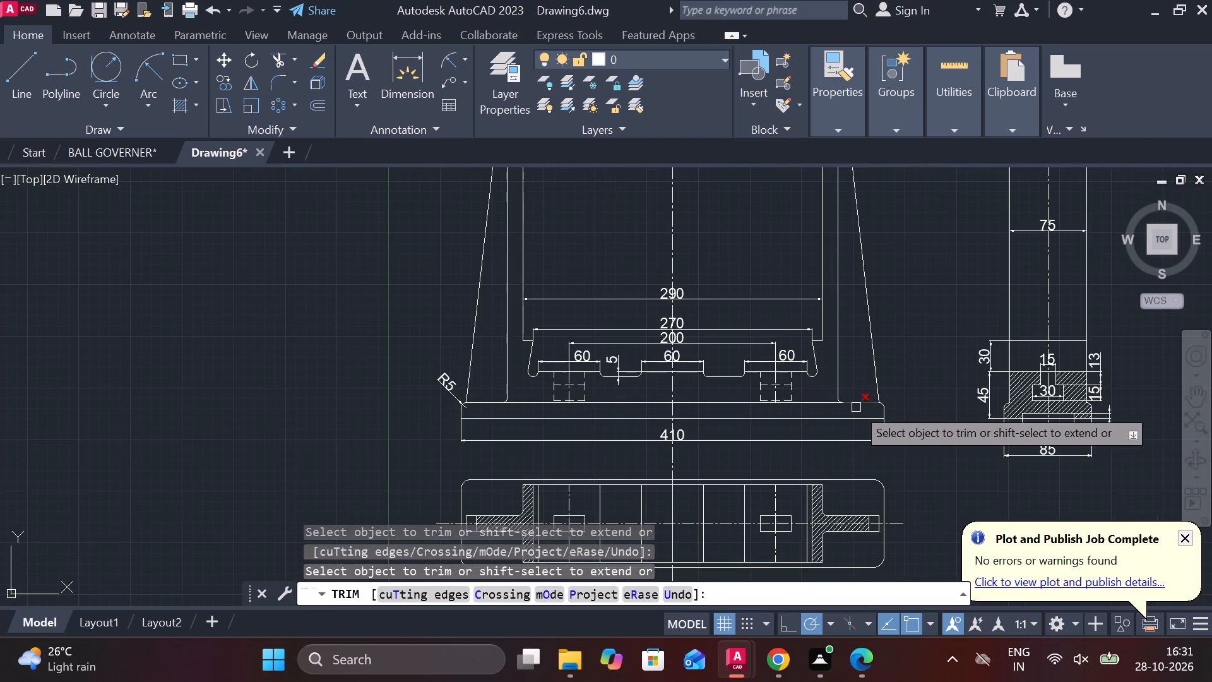
{"action": "key", "text": "Escape"}
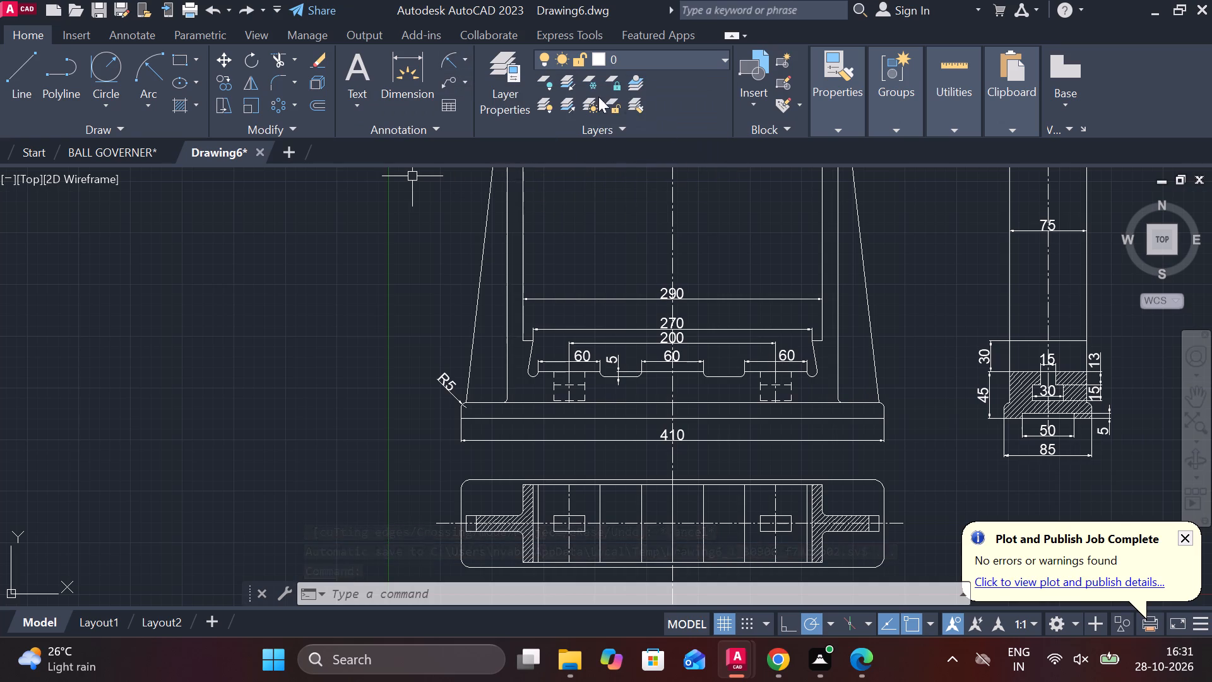
Add a radius dimension to the rounded groove beside the right pad, placing its text below and to the right.
{"action": "left_click", "coordinate": [451, 55]}
{"action": "scroll", "coordinate": [759, 317], "scroll_direction": "up", "scroll_amount": 3}
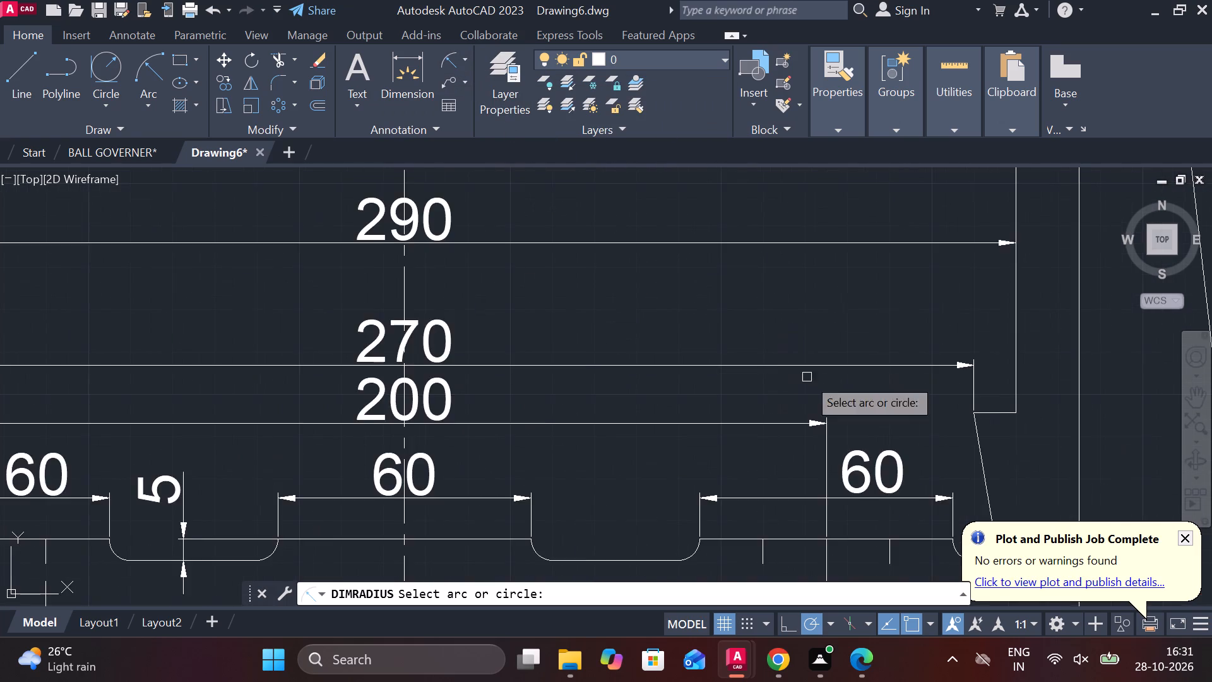
{"action": "middle_click_drag", "start_coordinate": [778, 374], "coordinate": [560, 287]}
{"action": "left_click", "coordinate": [757, 476]}
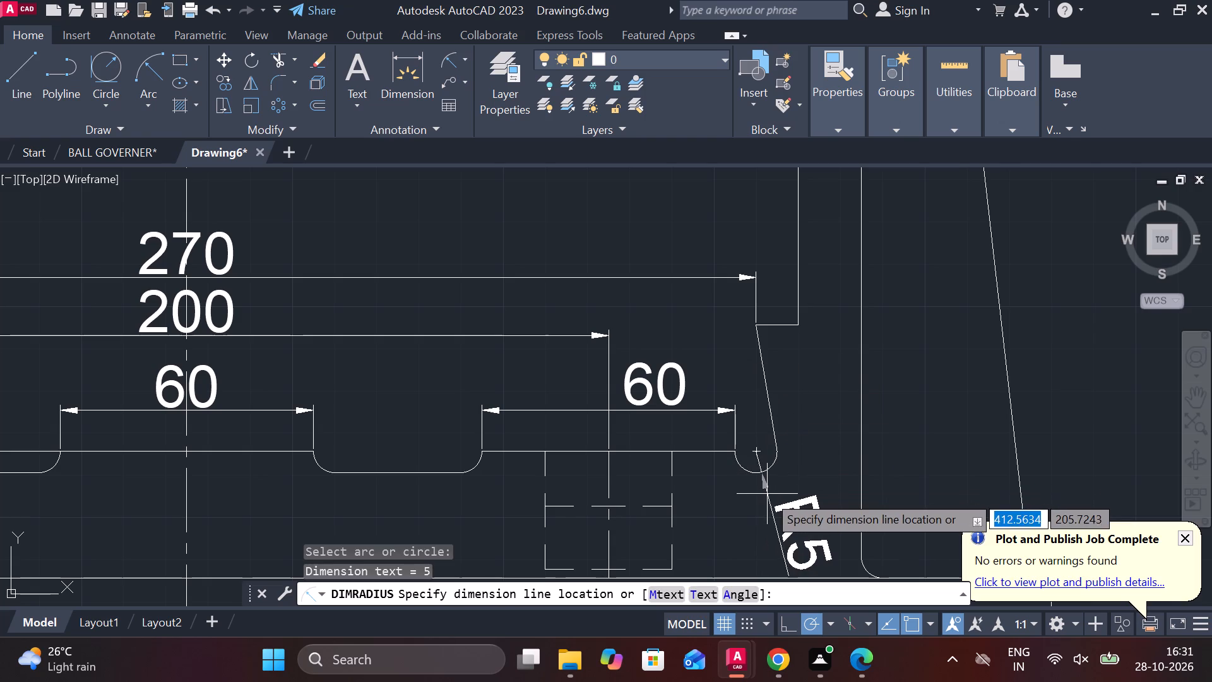
{"action": "left_click", "coordinate": [767, 494]}
{"action": "scroll", "coordinate": [767, 489], "scroll_direction": "down", "scroll_amount": 2}
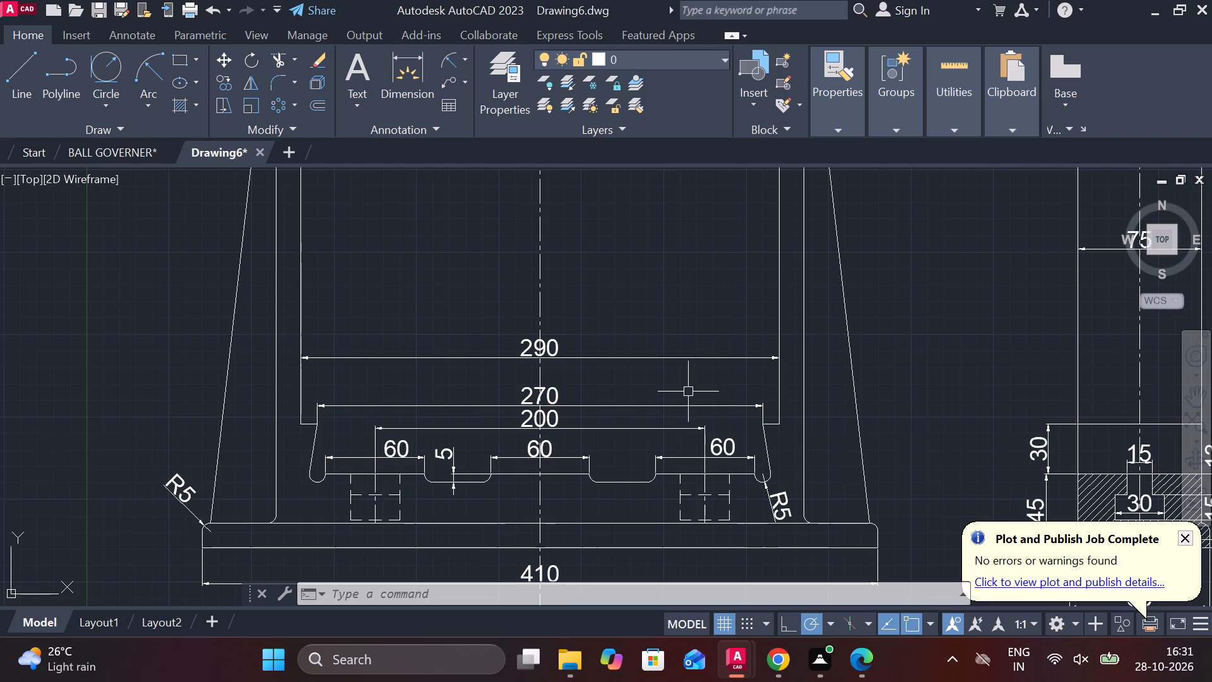
Draw a vertical helper line 90 long upward from the top edge of the middle pad, beside the centre line.
{"action": "key", "text": "l"}
{"action": "key", "text": "Return"}
{"action": "scroll", "coordinate": [494, 445], "scroll_direction": "up", "scroll_amount": 2}
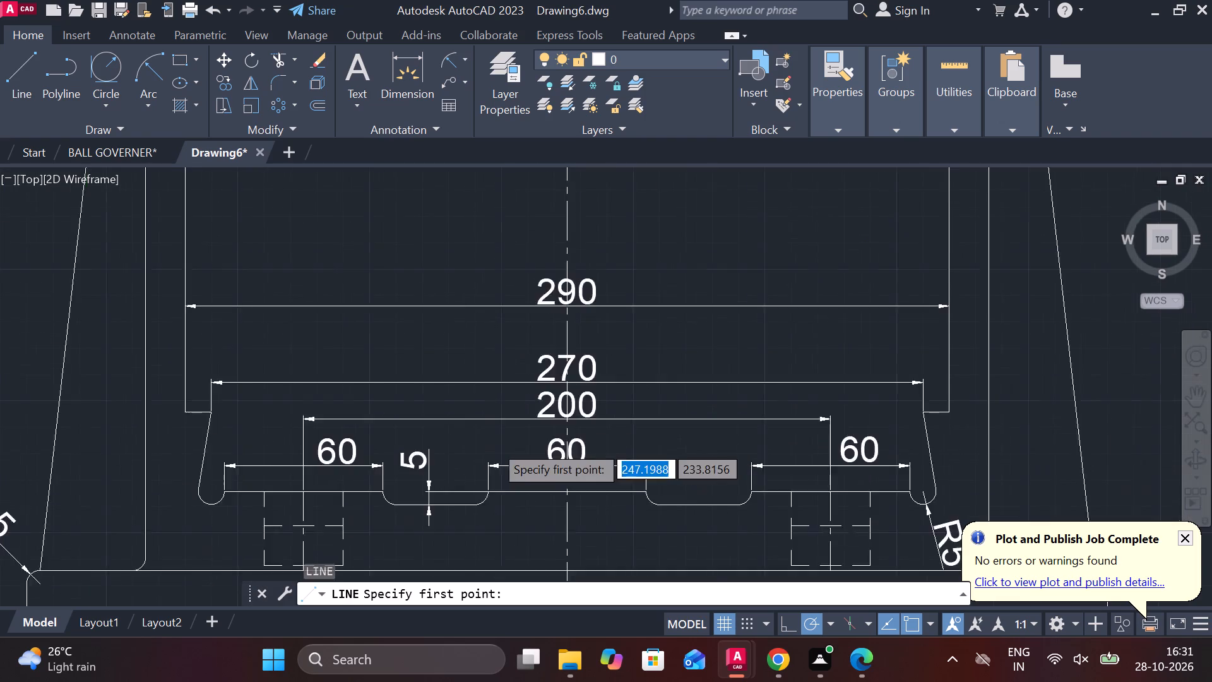
{"action": "middle_click_drag", "start_coordinate": [462, 440], "coordinate": [477, 345]}
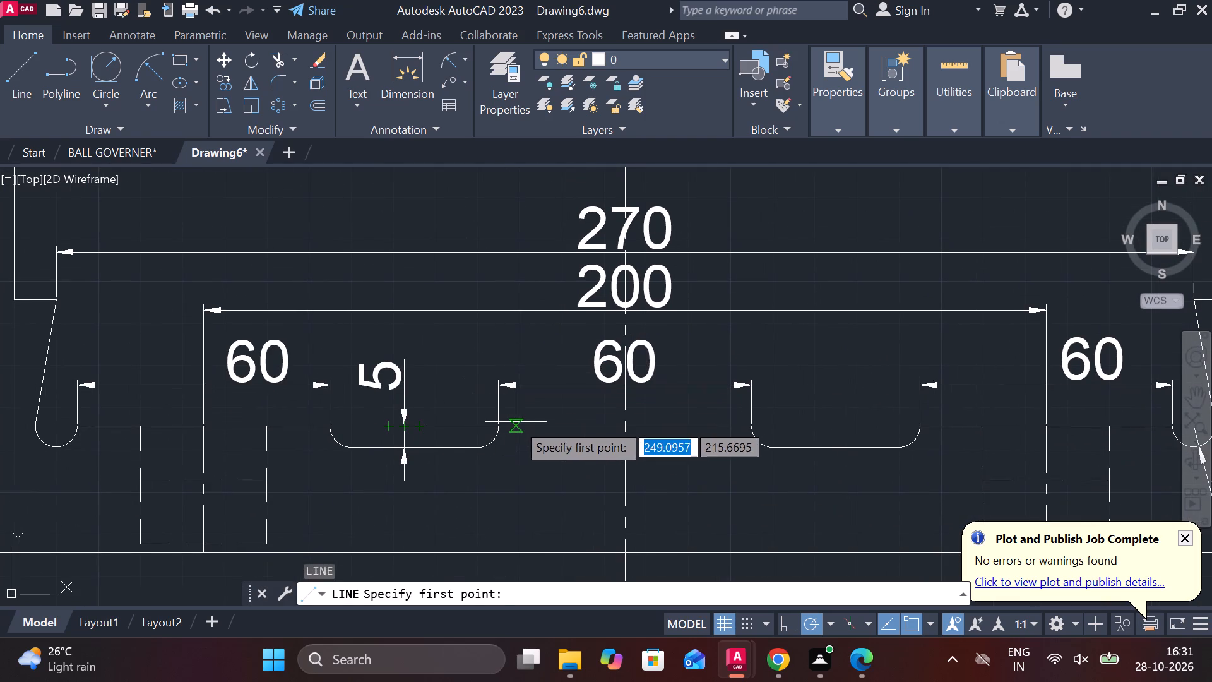
{"action": "left_click", "coordinate": [516, 422]}
{"action": "middle_click_drag", "start_coordinate": [504, 251], "coordinate": [525, 364]}
{"action": "scroll", "coordinate": [549, 260], "scroll_direction": "down", "scroll_amount": 1}
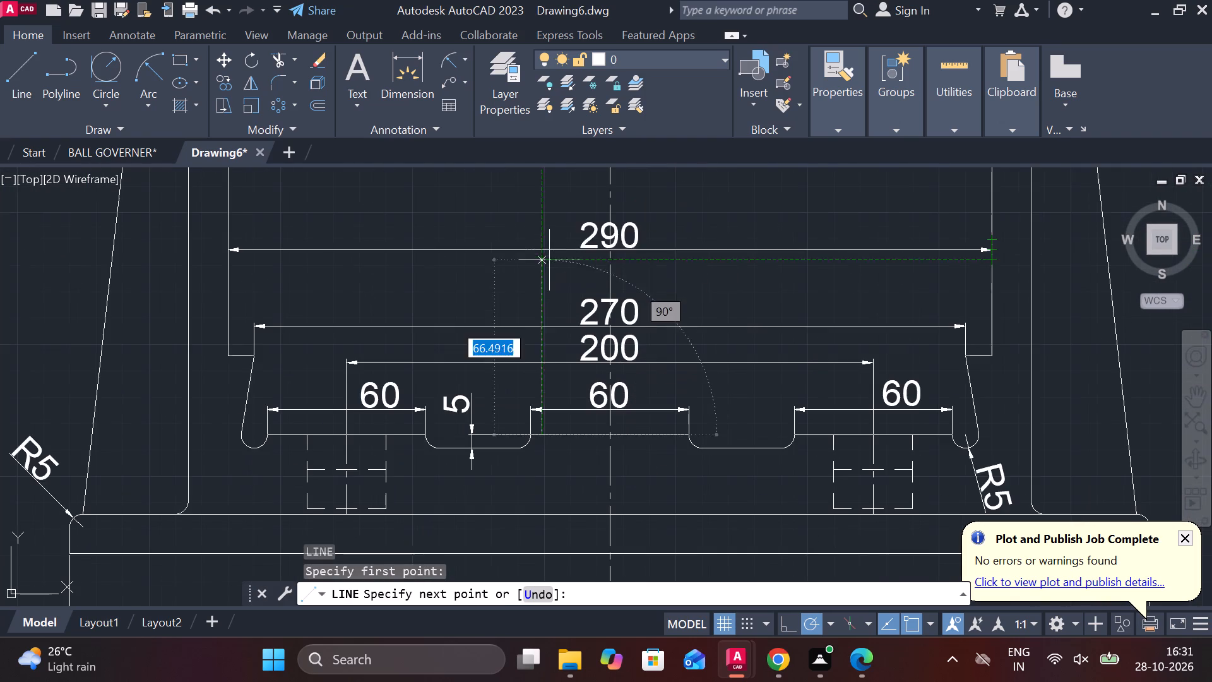
{"action": "middle_click_drag", "start_coordinate": [550, 202], "coordinate": [543, 349]}
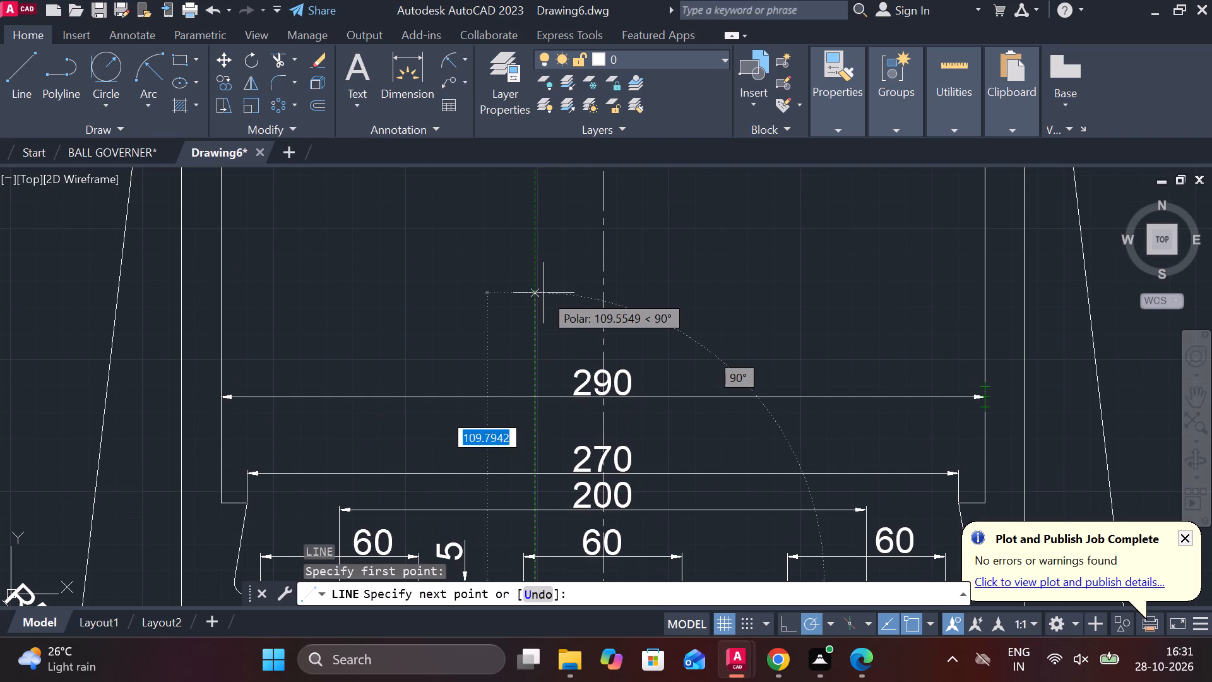
{"action": "type", "text": "90"}
{"action": "key", "text": "Return"}
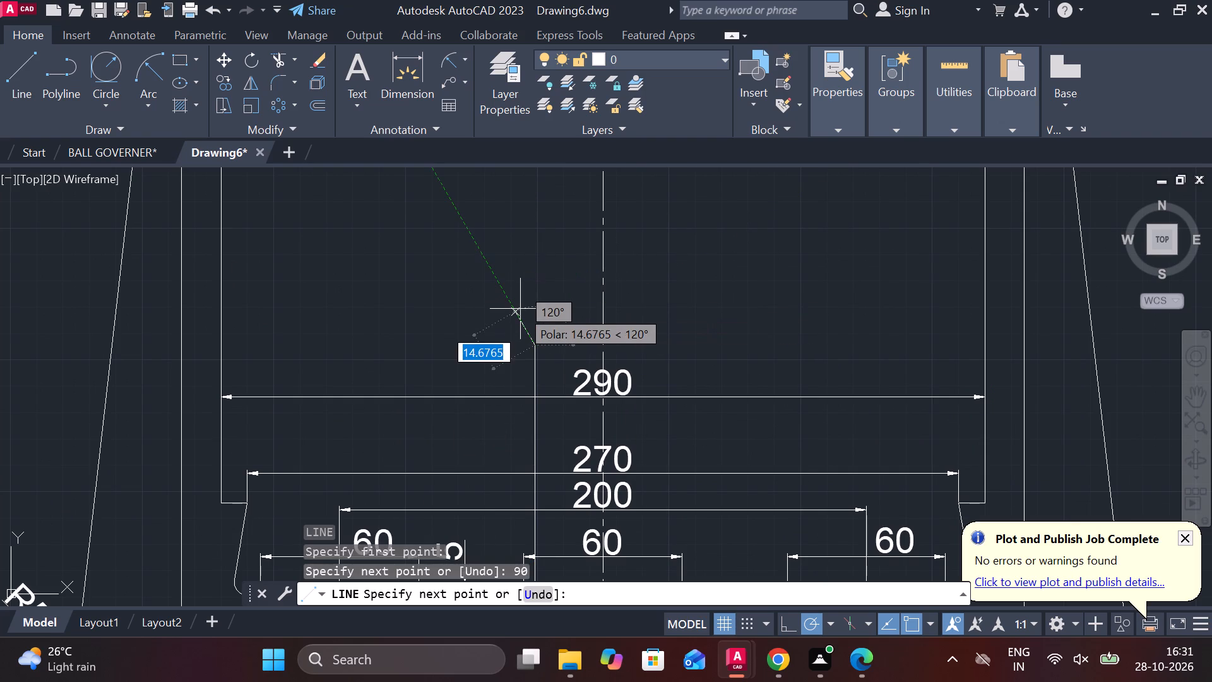
{"action": "key", "text": "Escape"}
Move the 290 dimension higher up between the frame's inner legs, away from the helper line.
{"action": "left_click", "coordinate": [630, 387]}
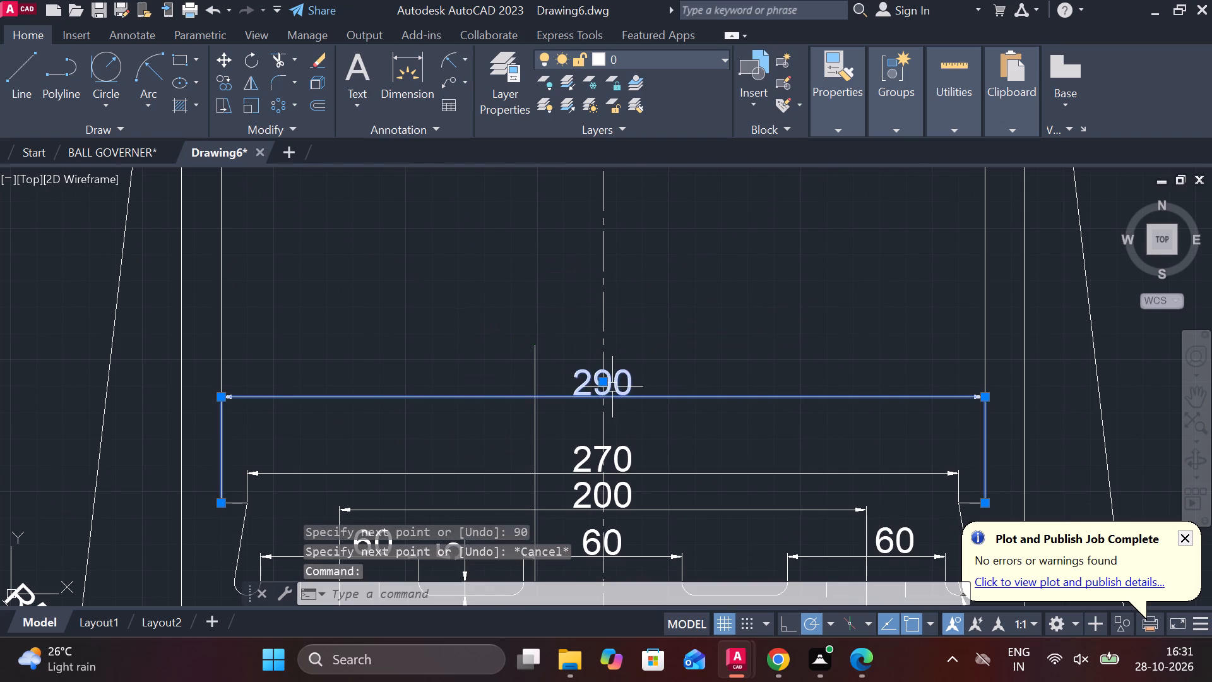
{"action": "left_click", "coordinate": [607, 381]}
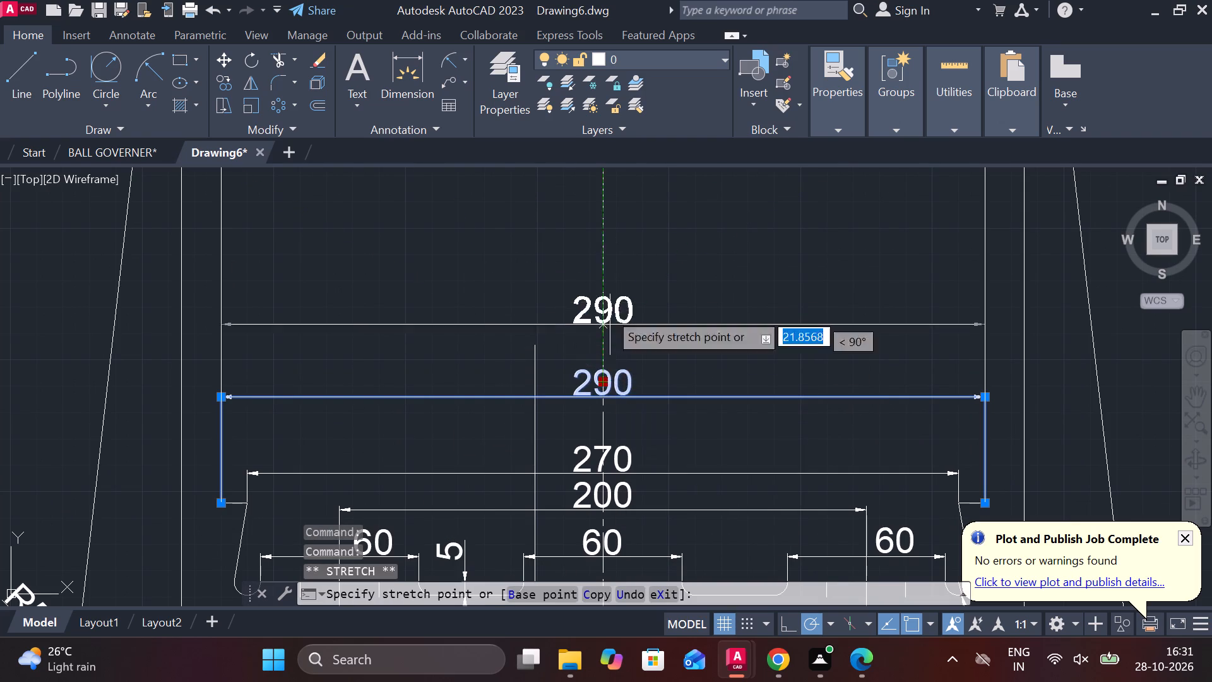
{"action": "left_click", "coordinate": [589, 197]}
{"action": "key", "text": "Escape"}
Draw a horizontal helper line about 50 long from the vertical helper line's upper end across the centre line.
{"action": "scroll", "coordinate": [638, 279], "scroll_direction": "down", "scroll_amount": 2}
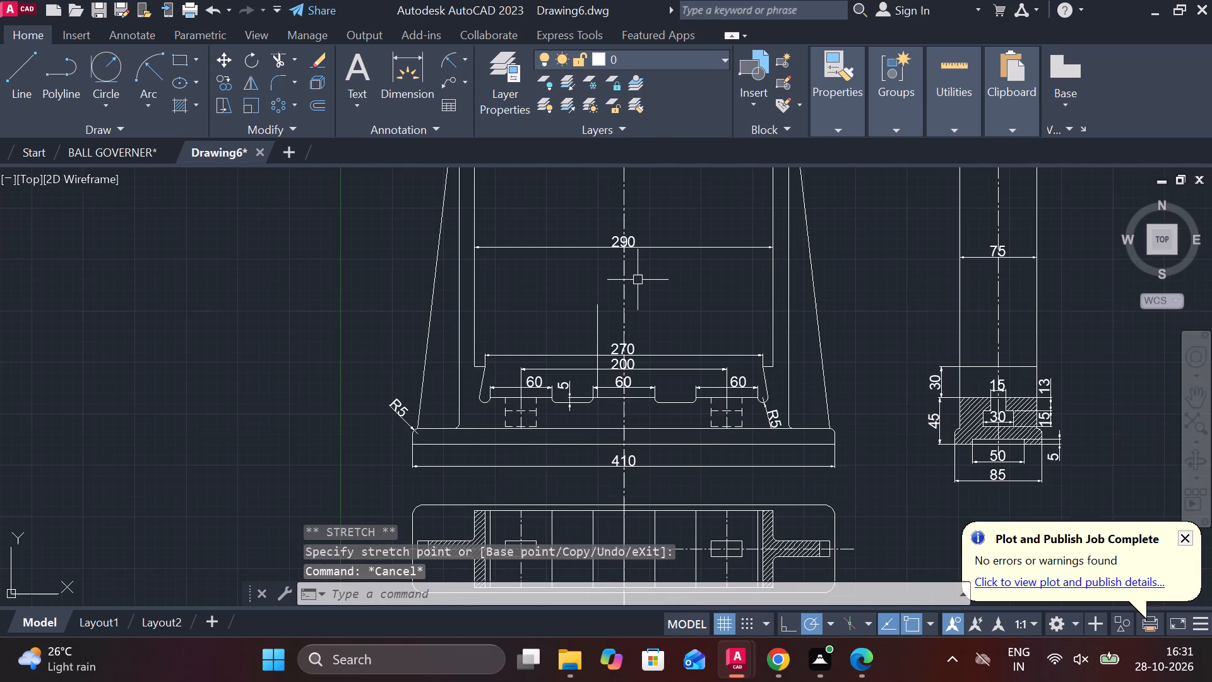
{"action": "scroll", "coordinate": [591, 316], "scroll_direction": "up", "scroll_amount": 1}
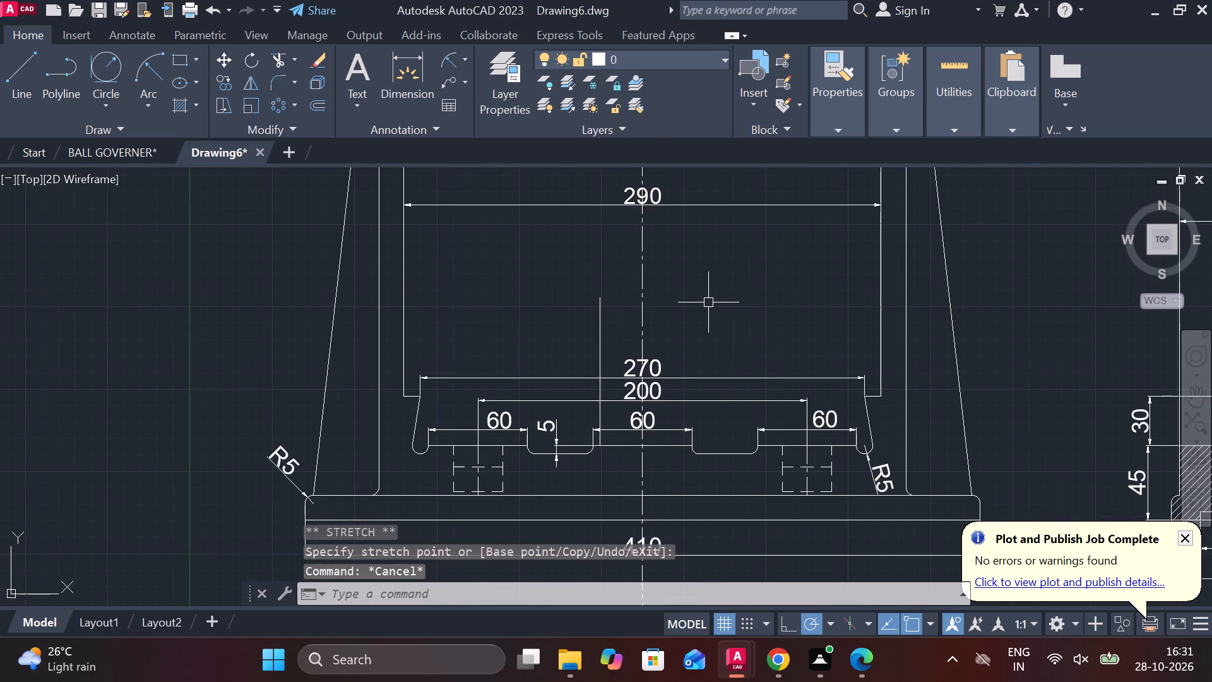
{"action": "key", "text": "l"}
{"action": "key", "text": "Return"}
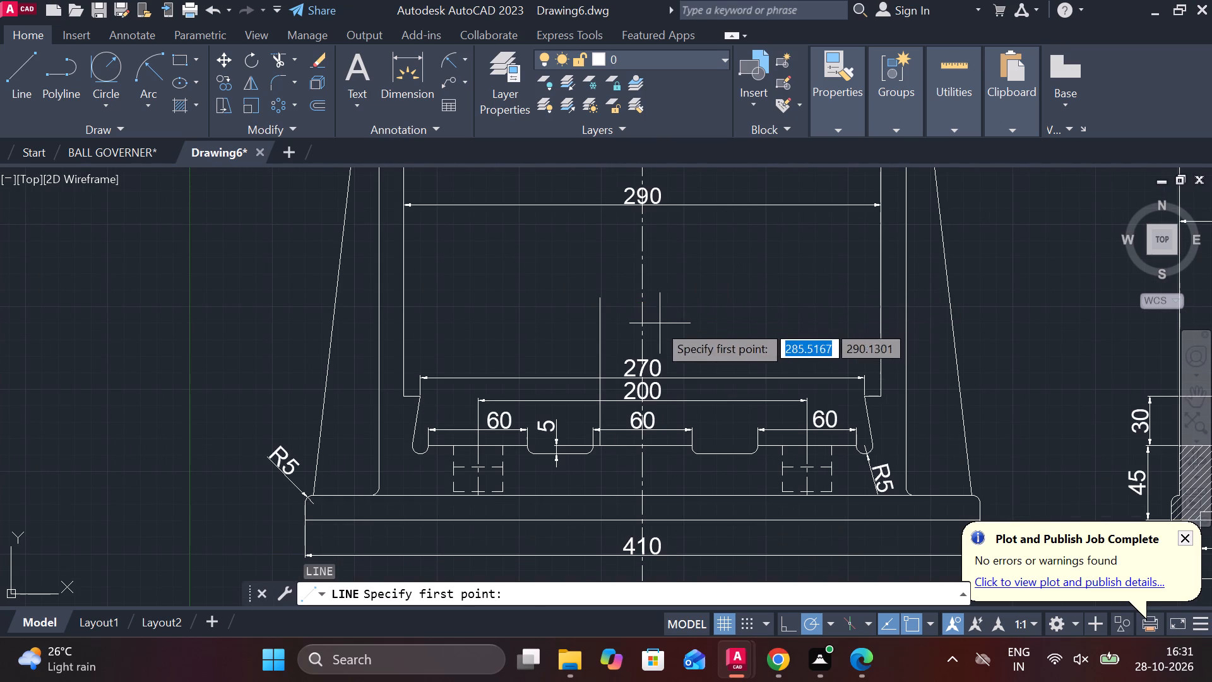
{"action": "left_click", "coordinate": [600, 299]}
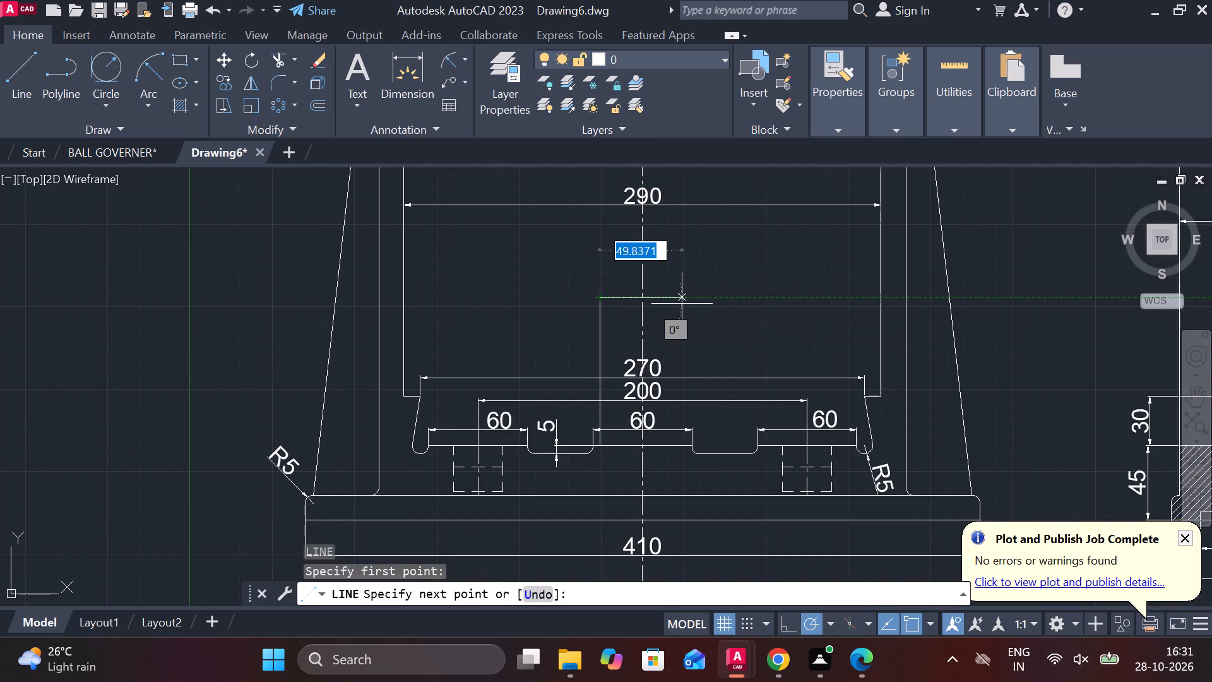
{"action": "left_click", "coordinate": [682, 304]}
{"action": "key", "text": "Escape"}
Draw a circle of diameter 50 centred where the horizontal helper line crosses the vertical centre line.
{"action": "type", "text": "C"}
{"action": "key", "text": "space"}
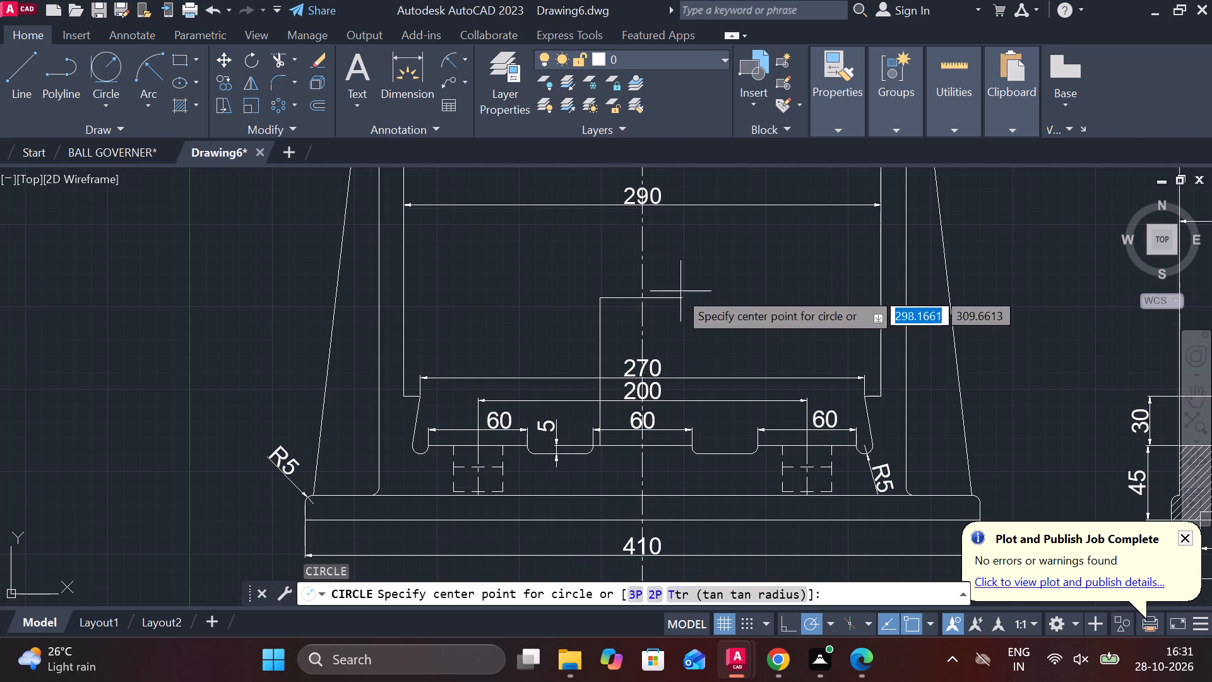
{"action": "left_click", "coordinate": [642, 299]}
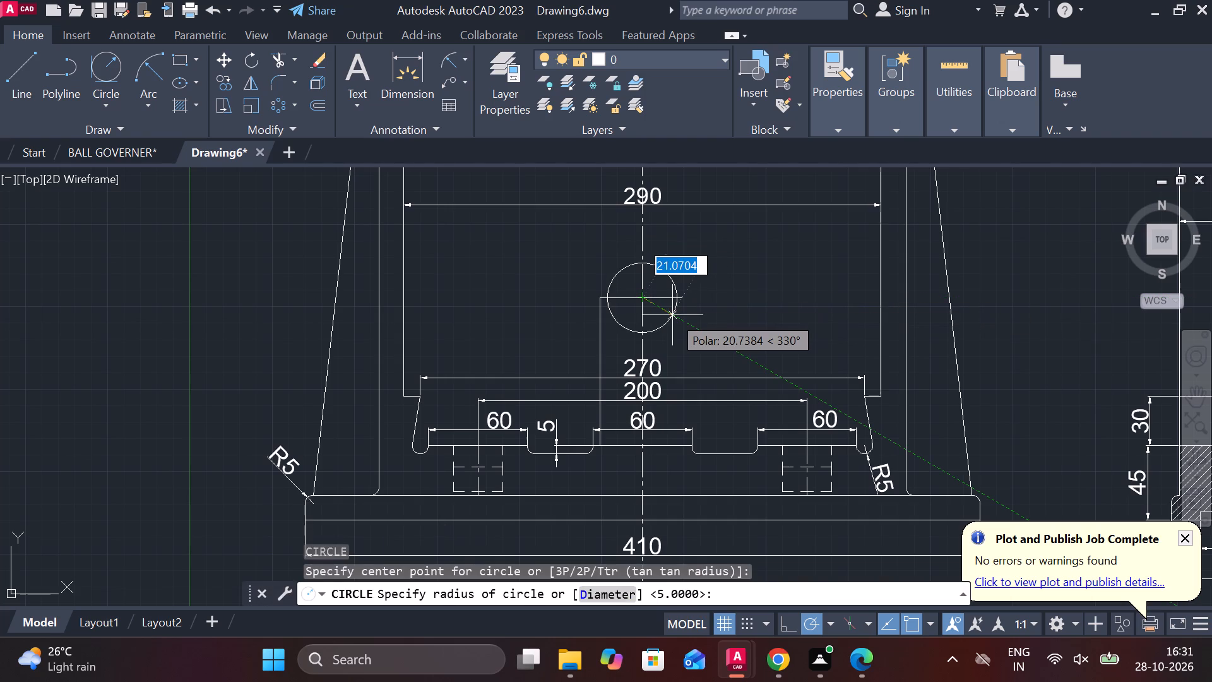
{"action": "type", "text": "D 5"}
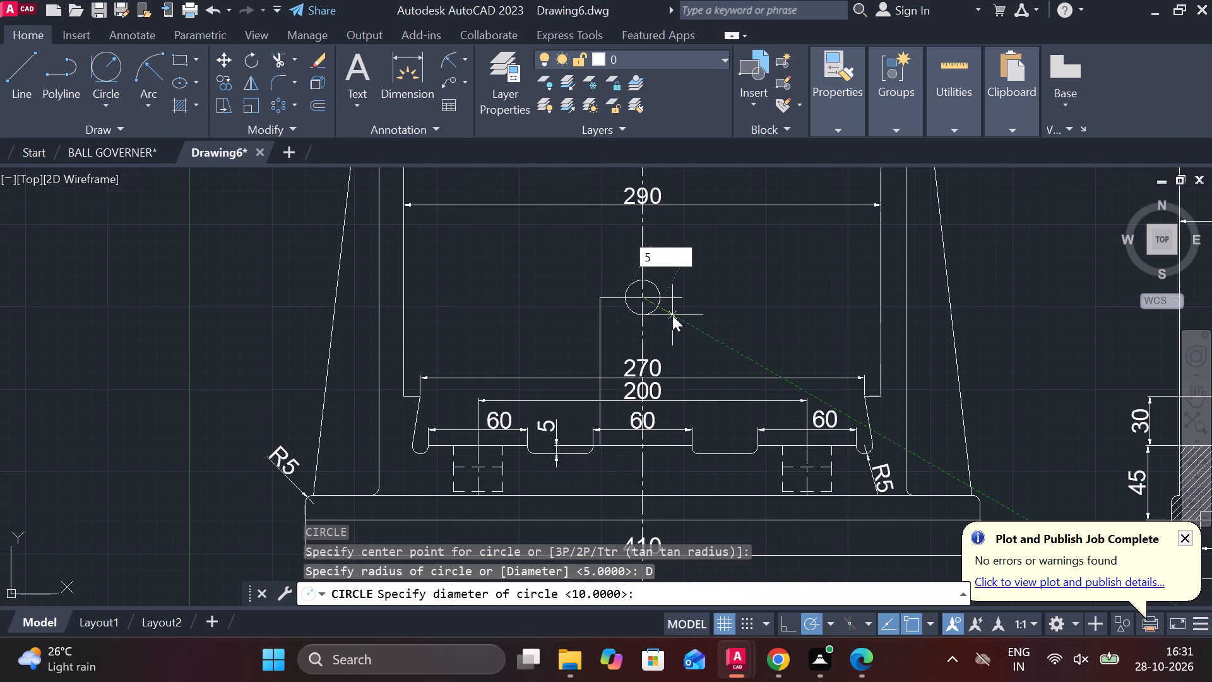
{"action": "key", "text": "0"}
{"action": "key", "text": "Return"}
{"action": "key", "text": "backslash"}
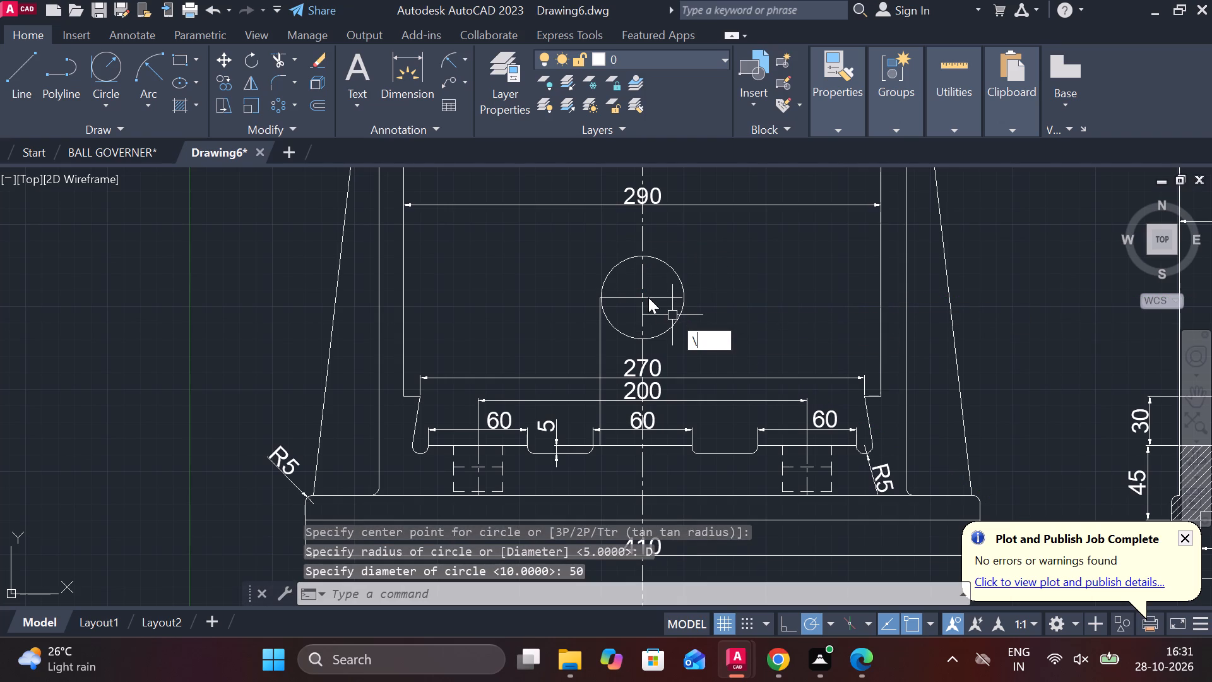
{"action": "key", "text": "Escape"}
Erase the horizontal and vertical helper lines used to locate the circle.
{"action": "left_click", "coordinate": [653, 297]}
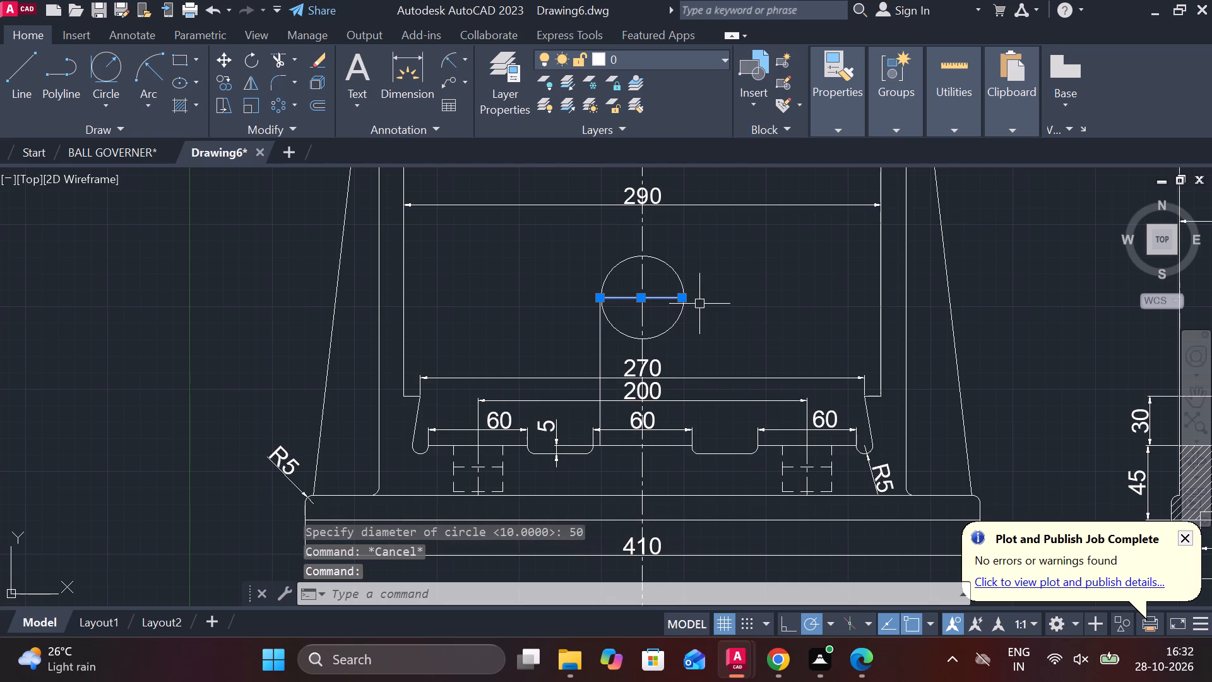
{"action": "type", "text": "E"}
{"action": "key", "text": "space"}
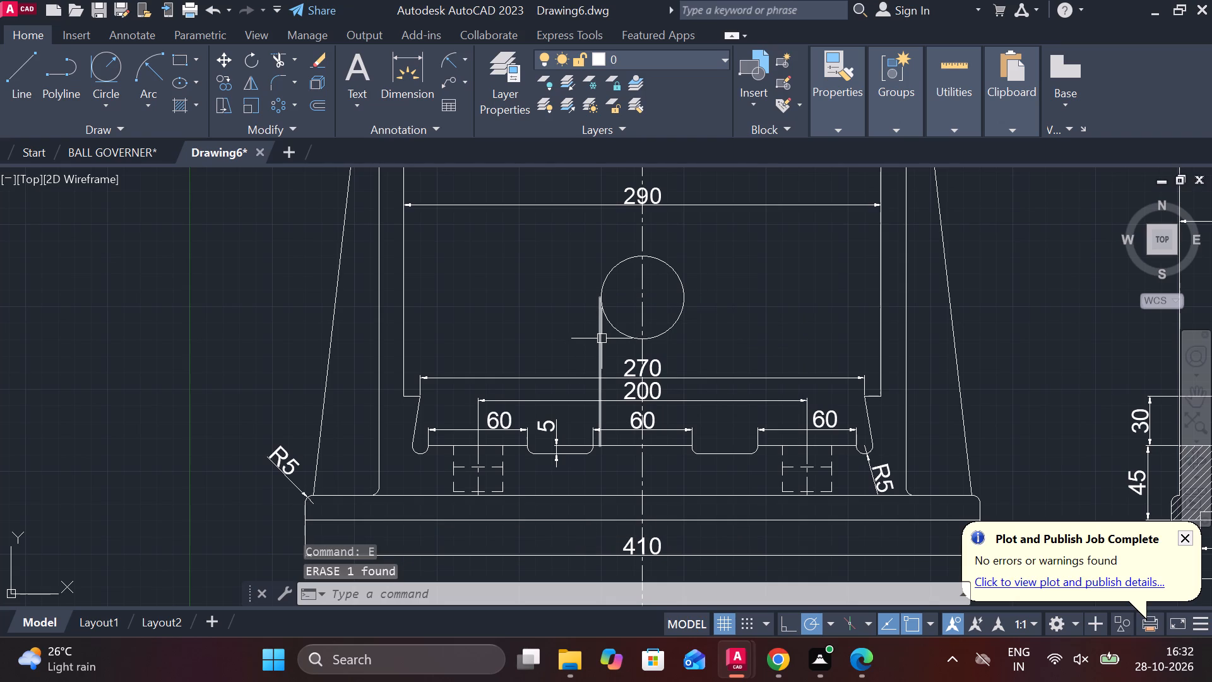
{"action": "left_click", "coordinate": [602, 338]}
{"action": "type", "text": "E"}
{"action": "key", "text": "space"}
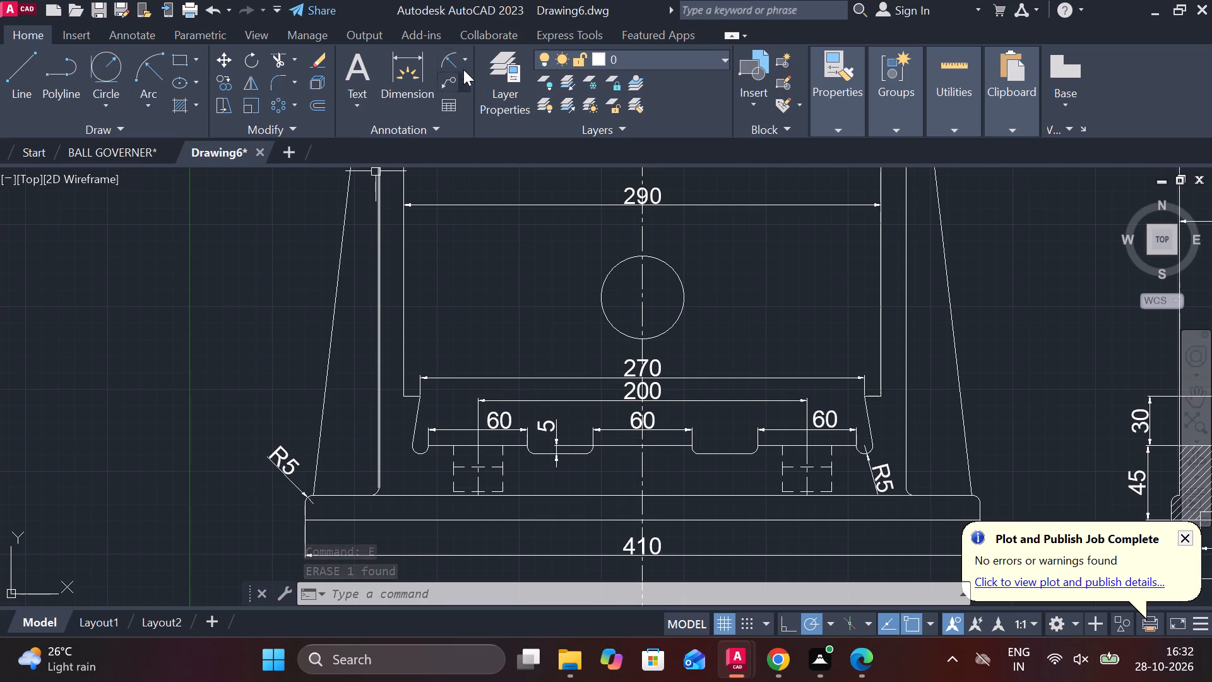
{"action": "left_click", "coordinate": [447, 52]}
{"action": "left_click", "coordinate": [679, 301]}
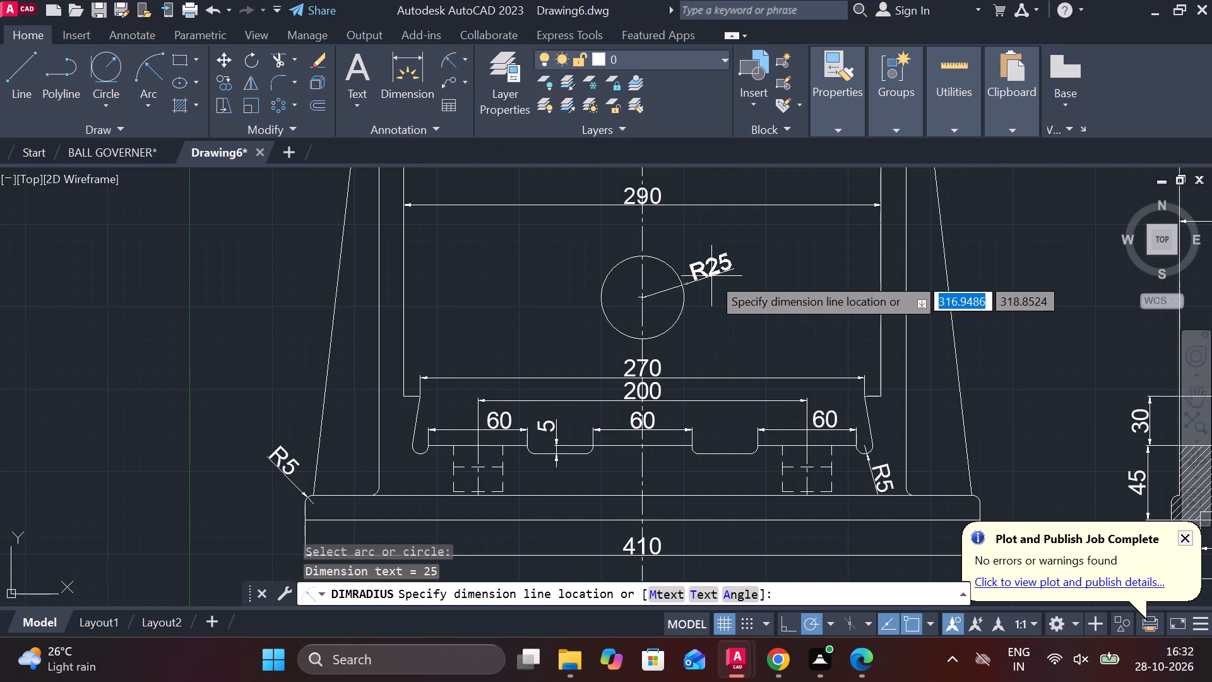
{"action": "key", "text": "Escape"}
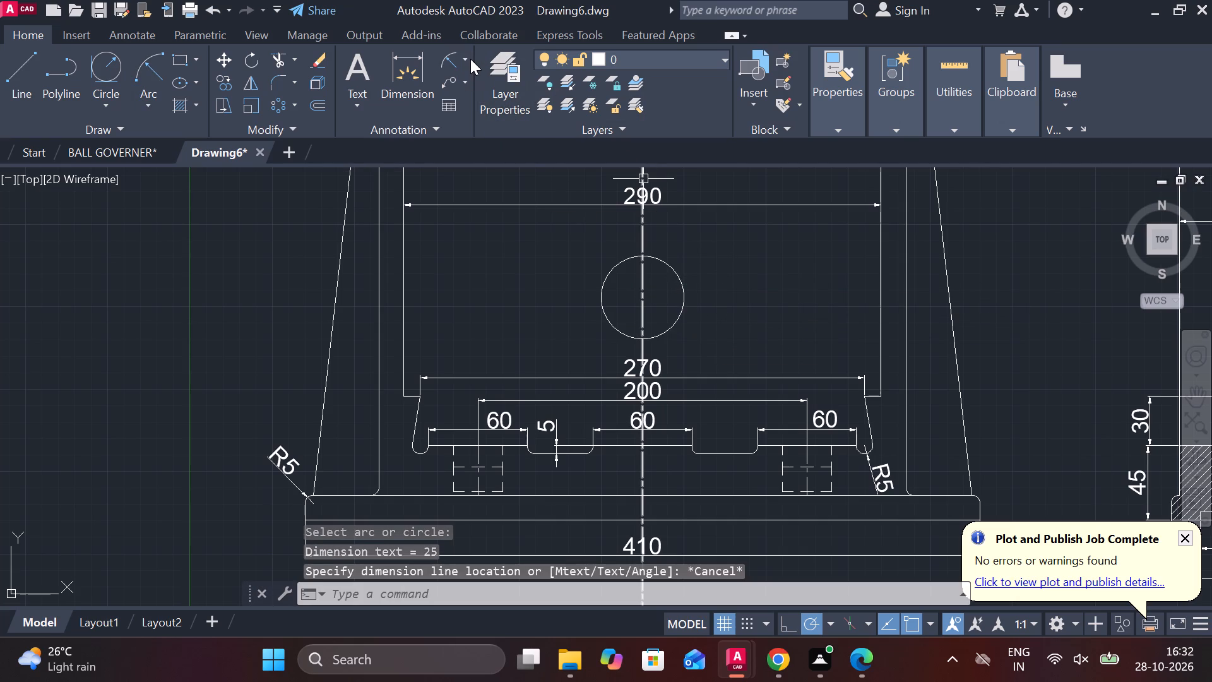
Add a diameter dimension to the new circle, placing its text outside at the upper right.
{"action": "left_click", "coordinate": [470, 59]}
{"action": "left_click", "coordinate": [503, 284]}
{"action": "left_click", "coordinate": [677, 273]}
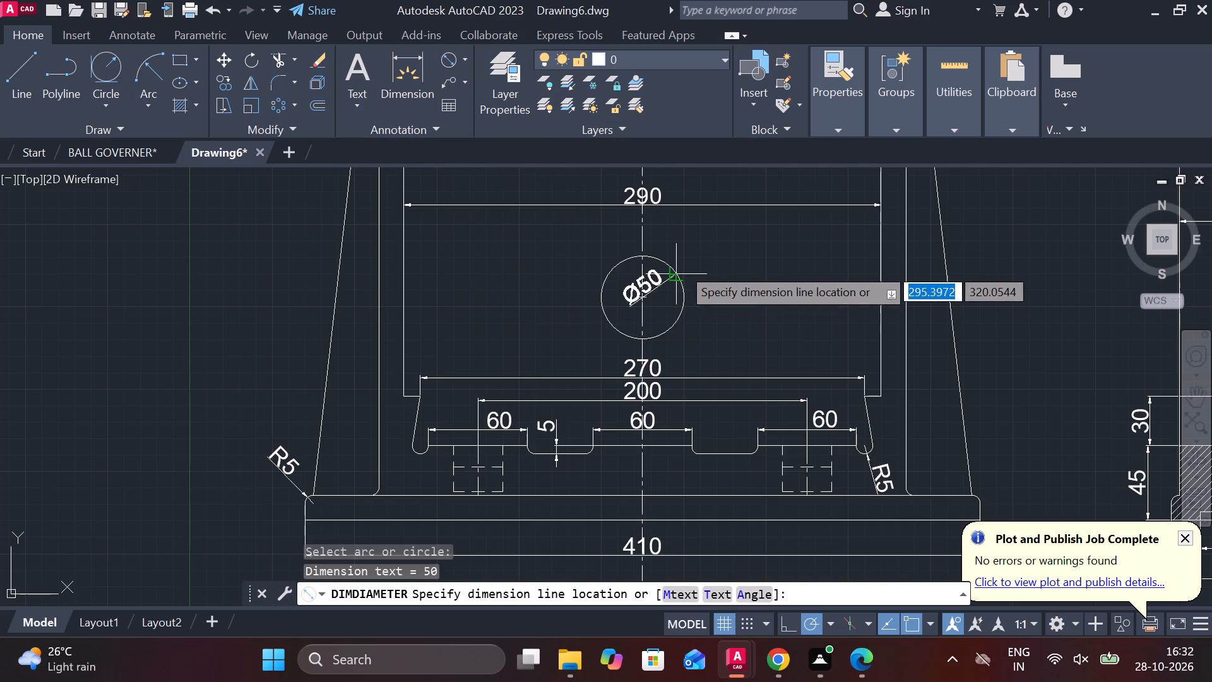
{"action": "left_click", "coordinate": [689, 256]}
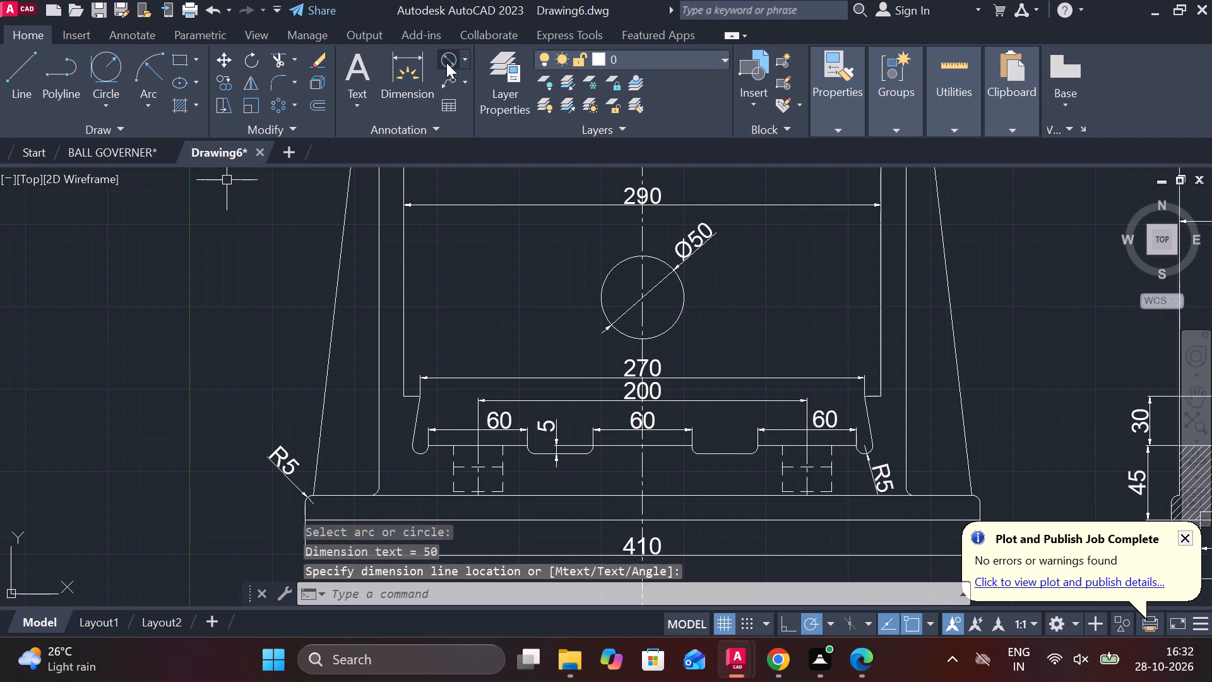
Add a vertical linear dimension from the circle's centre to the middle pad's top edge, placed left of the circle.
{"action": "left_click", "coordinate": [461, 58]}
{"action": "left_click", "coordinate": [481, 88]}
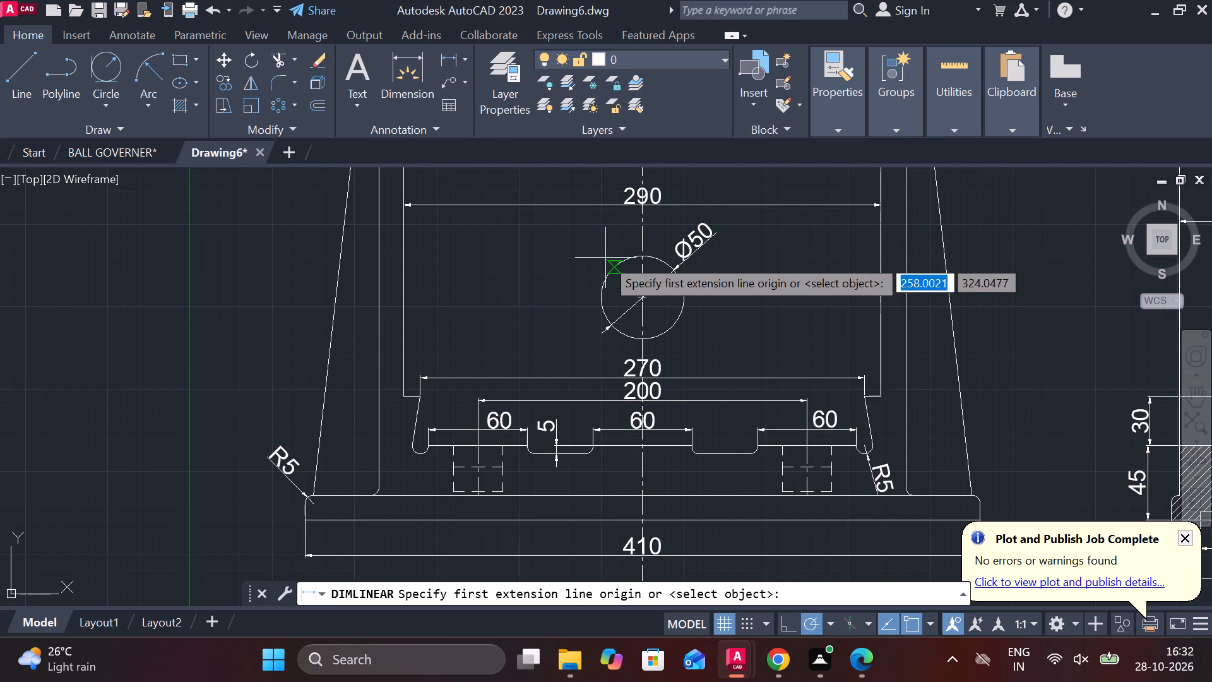
{"action": "left_click", "coordinate": [638, 291]}
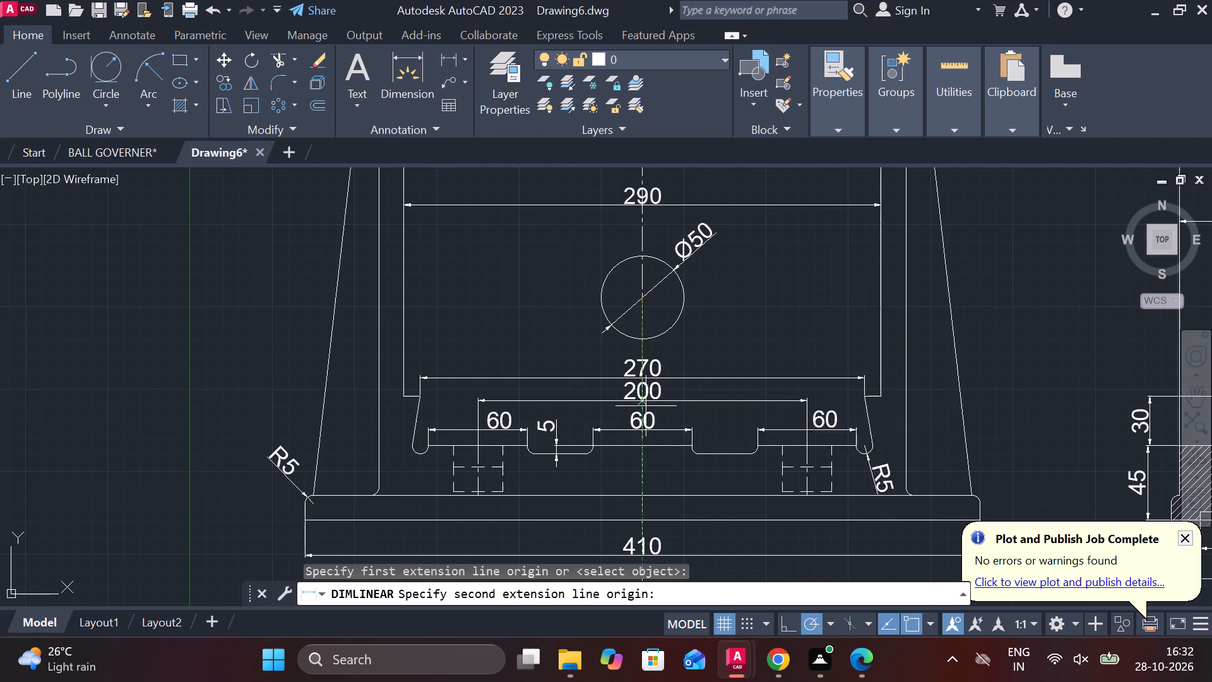
{"action": "left_click", "coordinate": [636, 446]}
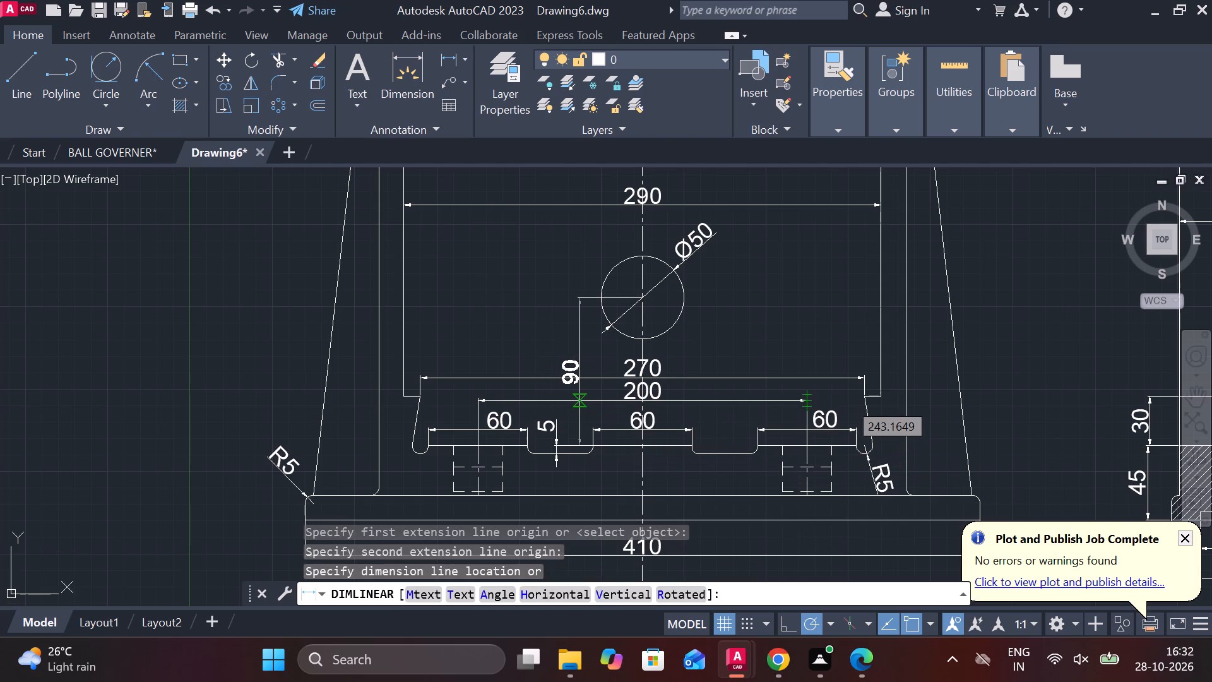
{"action": "left_click", "coordinate": [579, 401]}
Move only the text of the 90 dimension upward along its line, clear of the 270 dimension line.
{"action": "scroll", "coordinate": [578, 366], "scroll_direction": "up", "scroll_amount": 2}
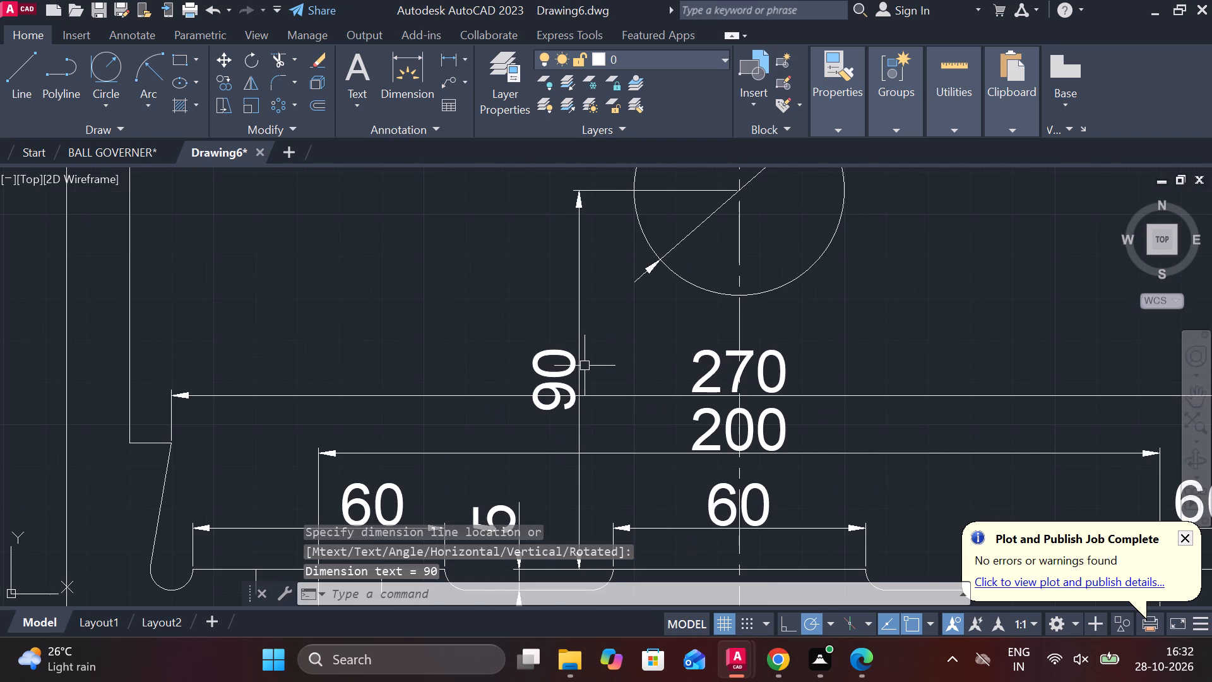
{"action": "left_click", "coordinate": [552, 364]}
{"action": "key", "text": "Escape"}
{"action": "left_click", "coordinate": [573, 373]}
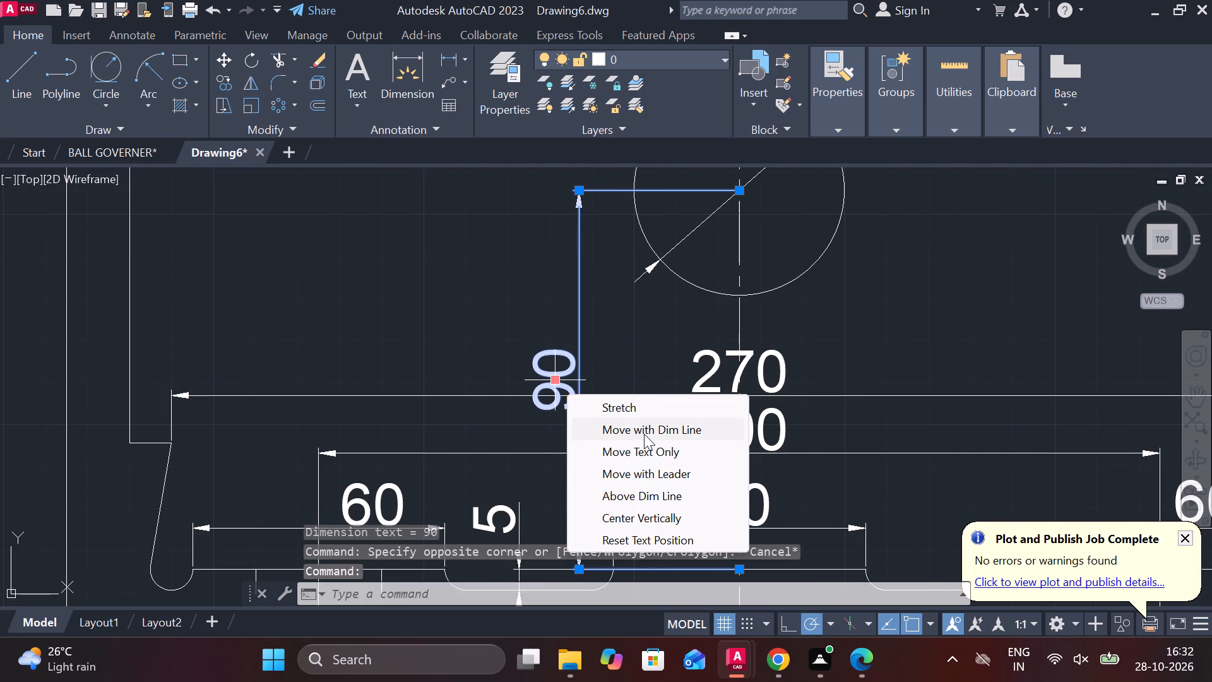
{"action": "left_click", "coordinate": [646, 448]}
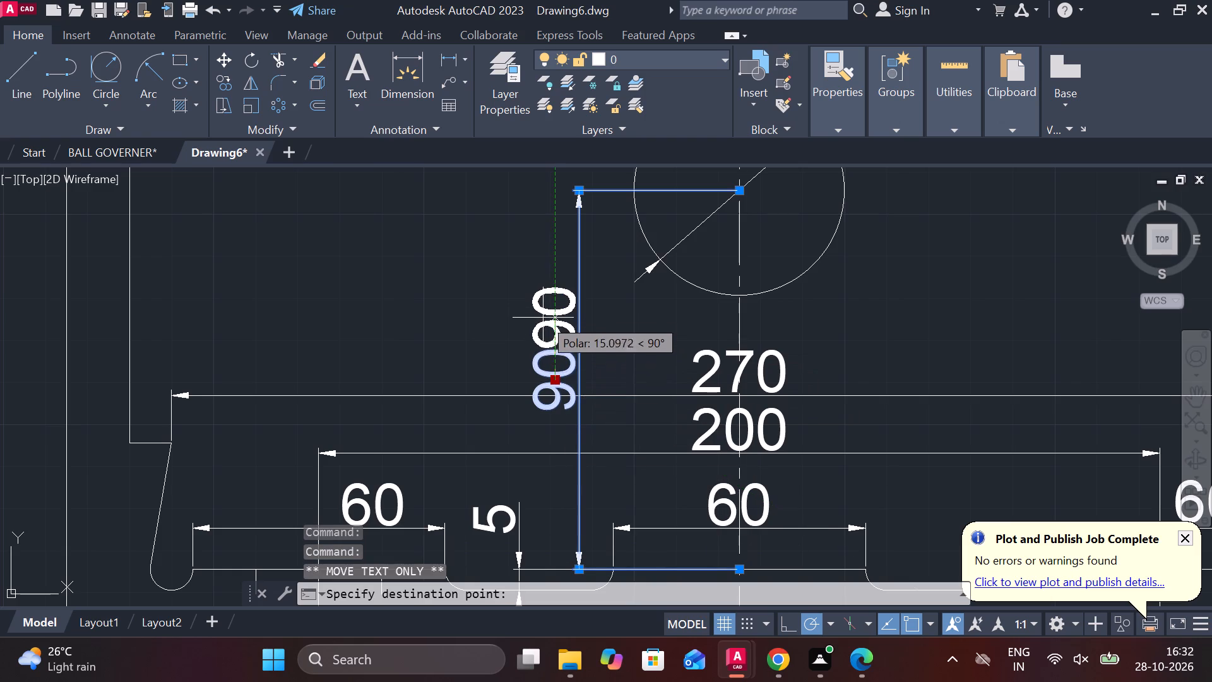
{"action": "left_click", "coordinate": [545, 331]}
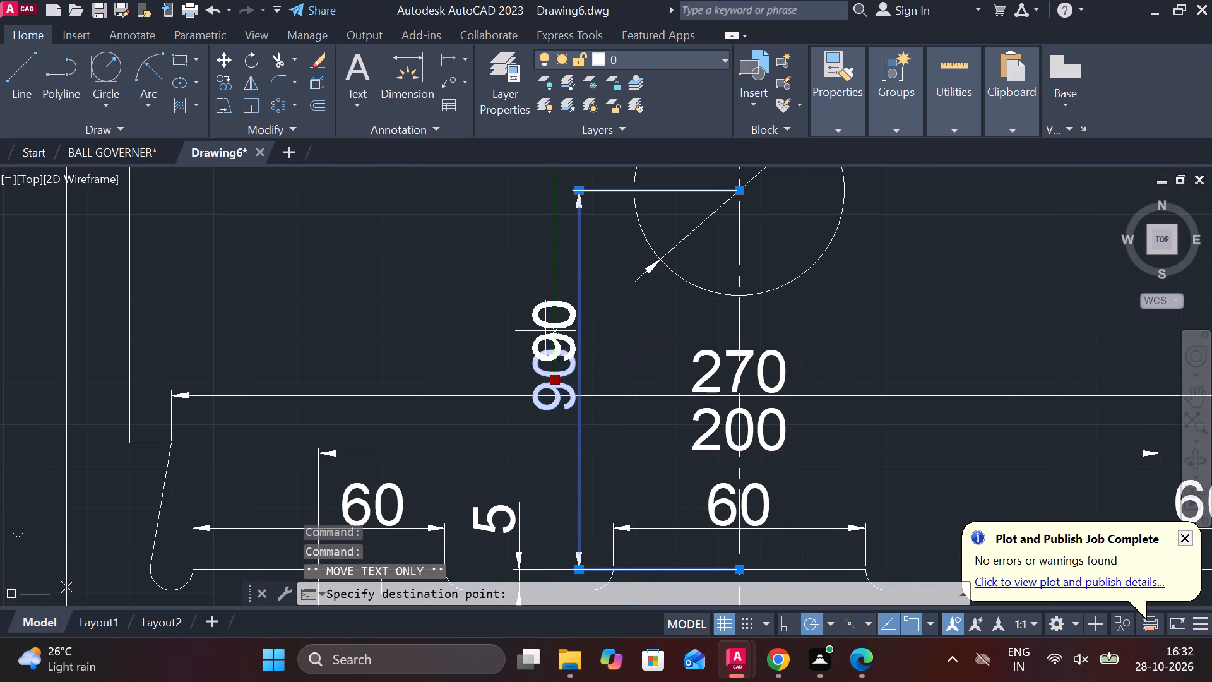
{"action": "key", "text": "Escape"}
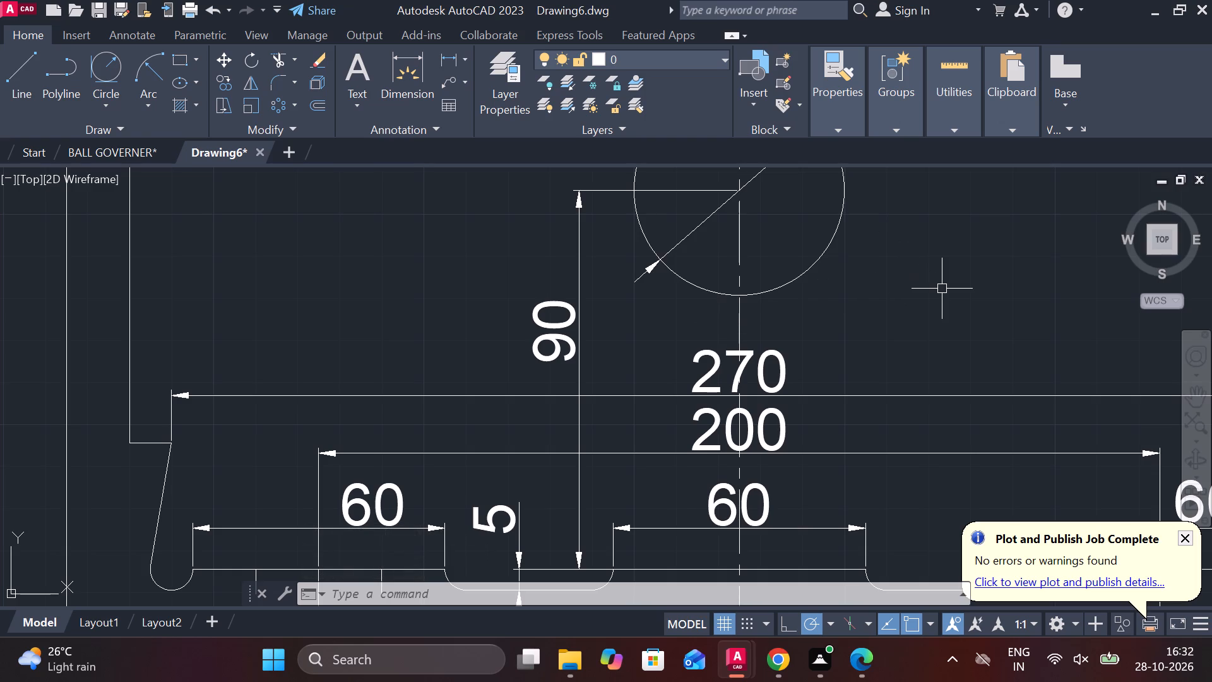
Hatch both halves of the 50 diameter circle in the front view with the current diagonal-line pattern.
{"action": "scroll", "coordinate": [924, 296], "scroll_direction": "down", "scroll_amount": 1}
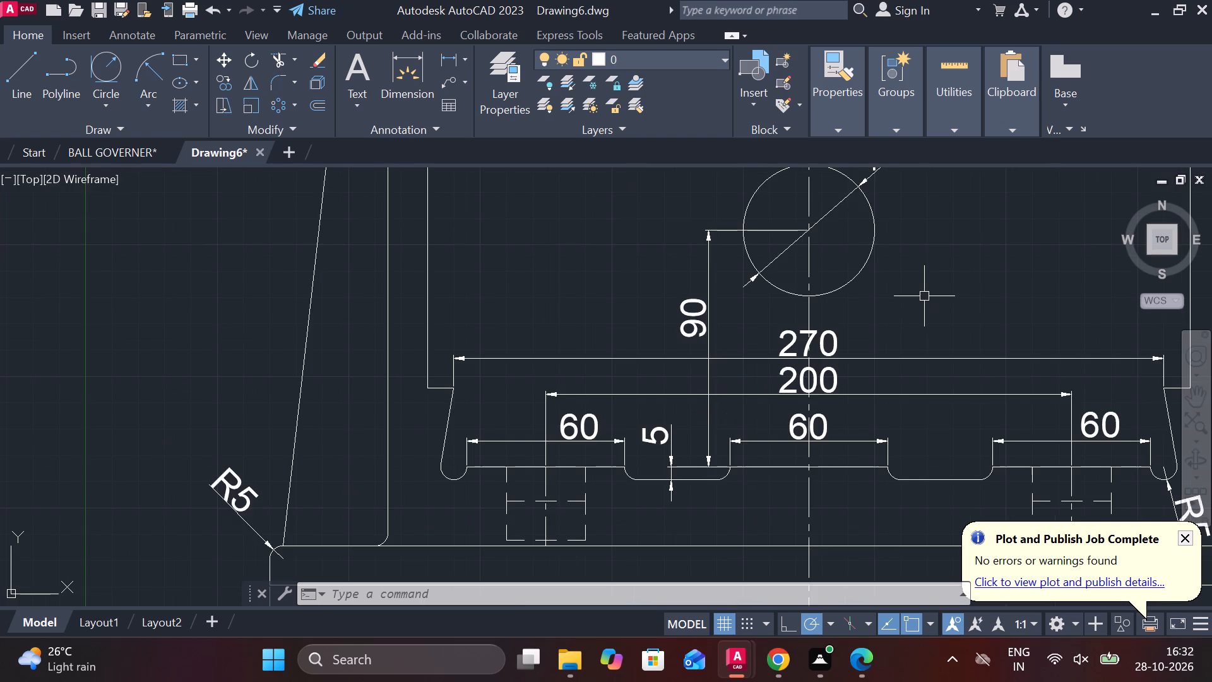
{"action": "scroll", "coordinate": [898, 384], "scroll_direction": "down", "scroll_amount": 2}
{"action": "middle_click_drag", "start_coordinate": [893, 361], "coordinate": [874, 359]}
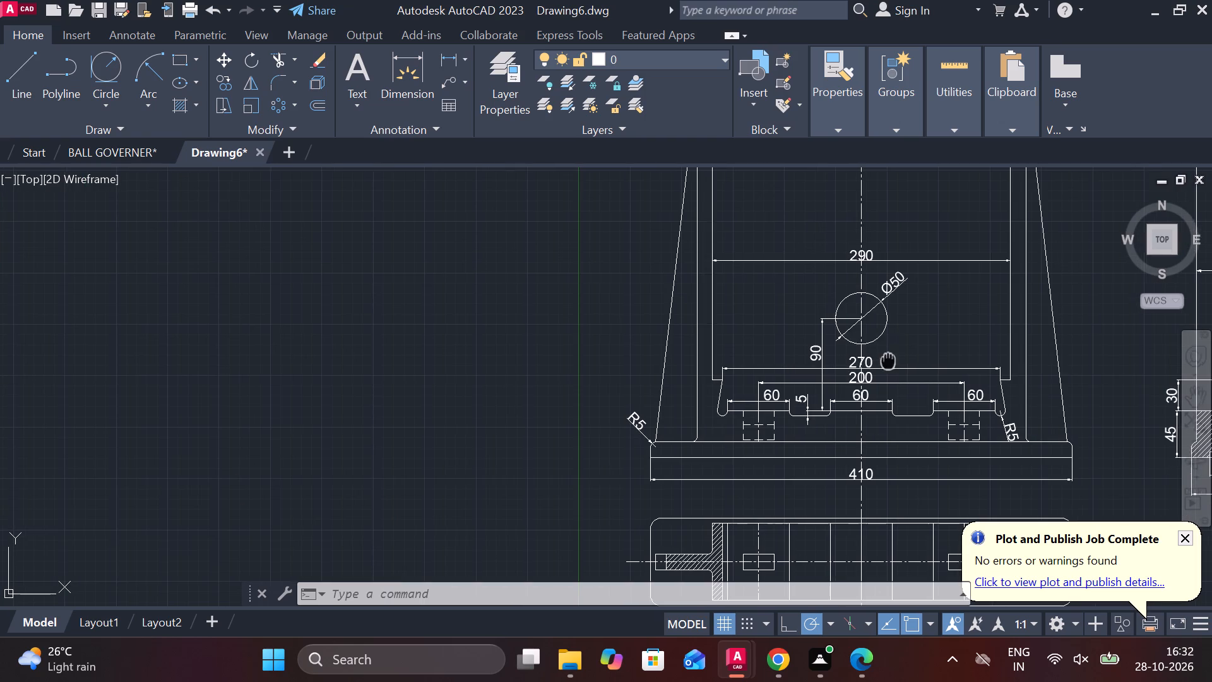
{"action": "middle_click_drag", "start_coordinate": [874, 359], "coordinate": [715, 338]}
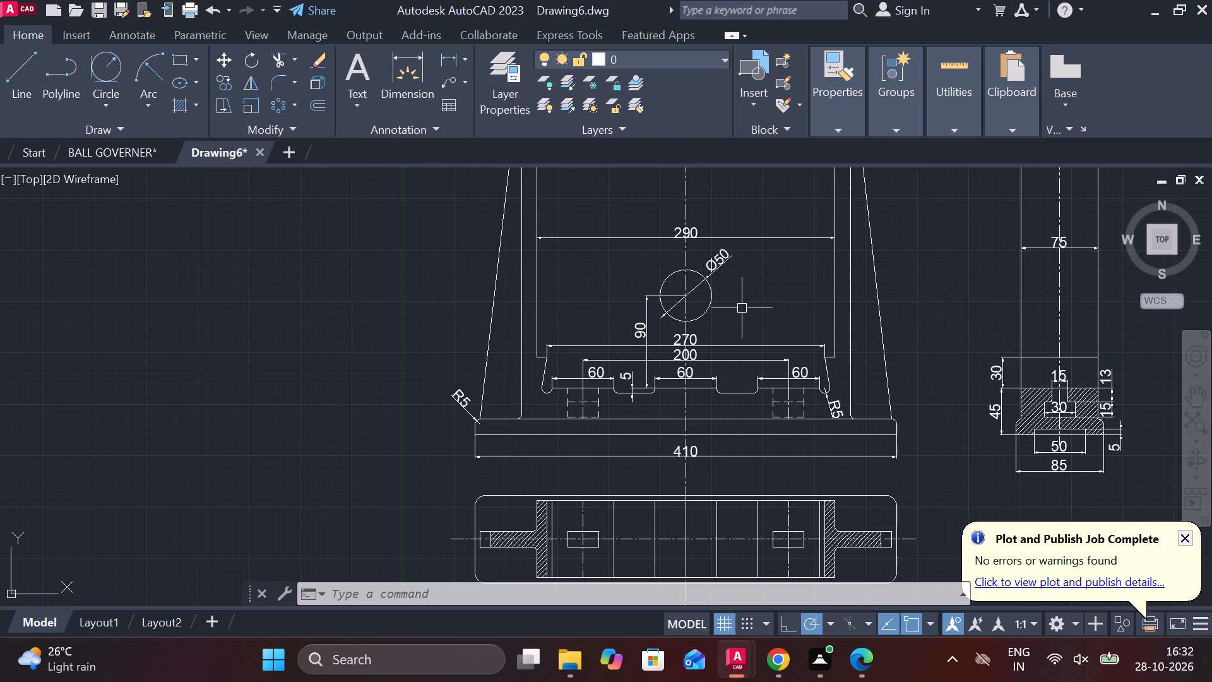
{"action": "middle_click_drag", "start_coordinate": [796, 312], "coordinate": [643, 286]}
{"action": "left_click", "coordinate": [183, 101]}
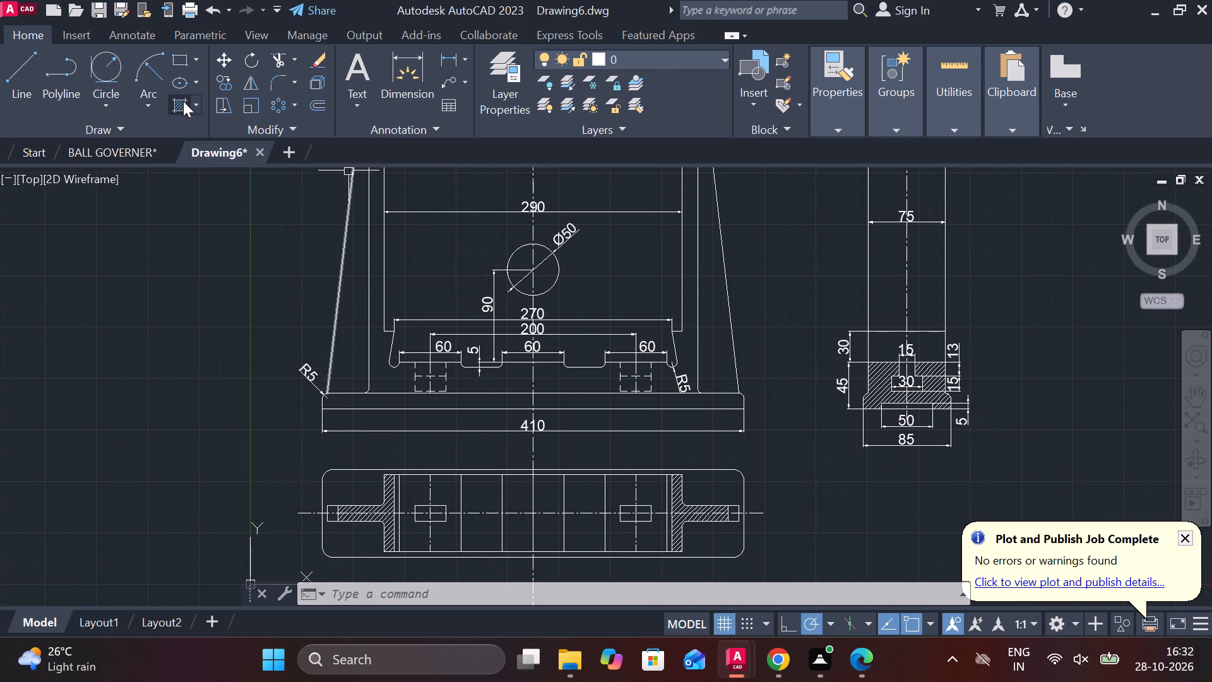
{"action": "scroll", "coordinate": [446, 236], "scroll_direction": "up", "scroll_amount": 3}
{"action": "left_click", "coordinate": [850, 359]}
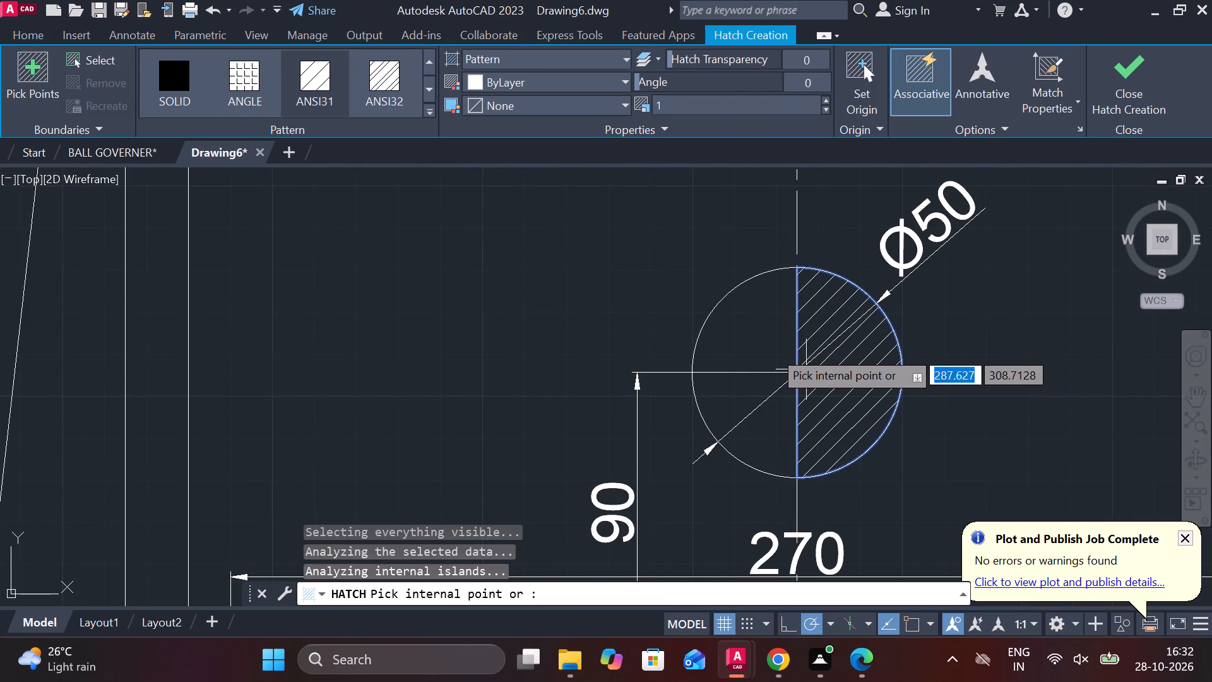
{"action": "left_click", "coordinate": [765, 347]}
{"action": "left_click", "coordinate": [1136, 102]}
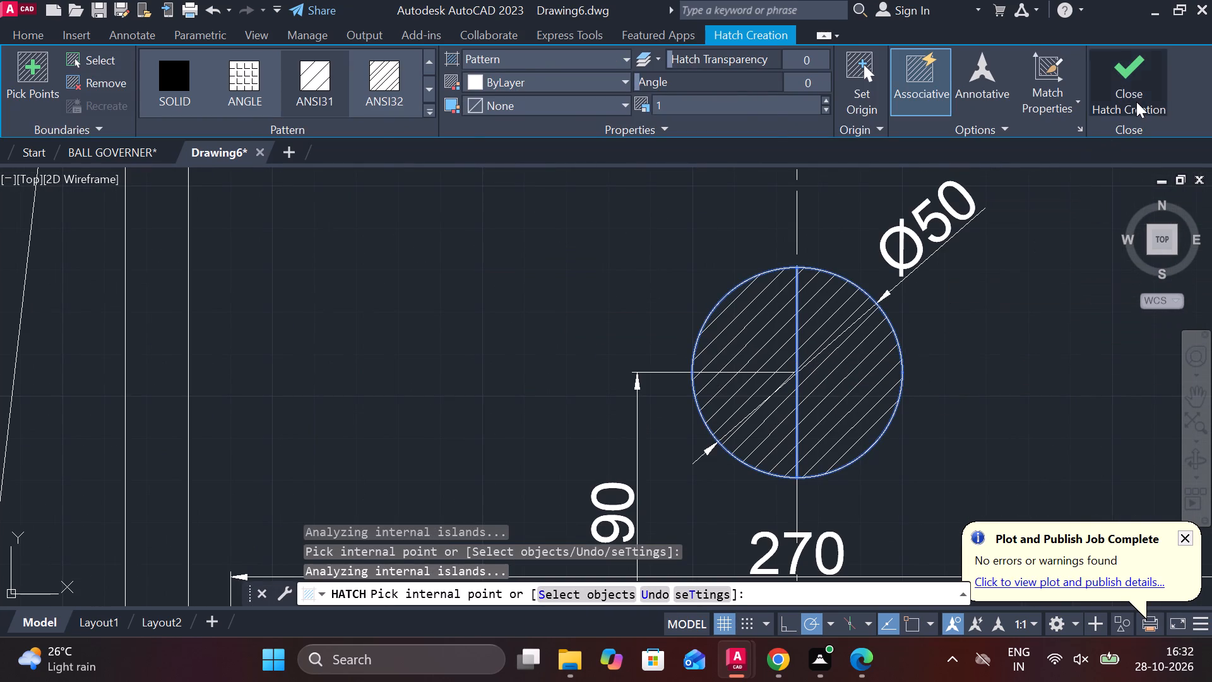
Draw a horizontal line about 432 long through the hatched circle's centre, lengthened to extend past both sloping sides of the frame.
{"action": "scroll", "coordinate": [708, 427], "scroll_direction": "down", "scroll_amount": 2}
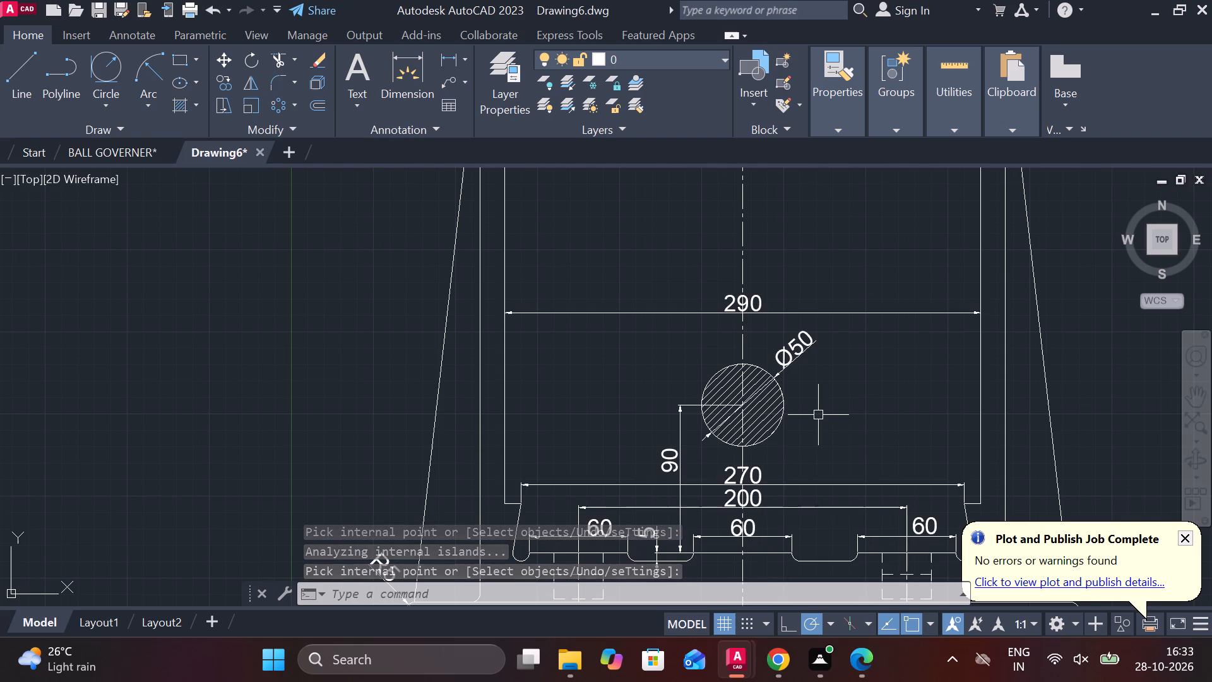
{"action": "key", "text": "l"}
{"action": "key", "text": "Return"}
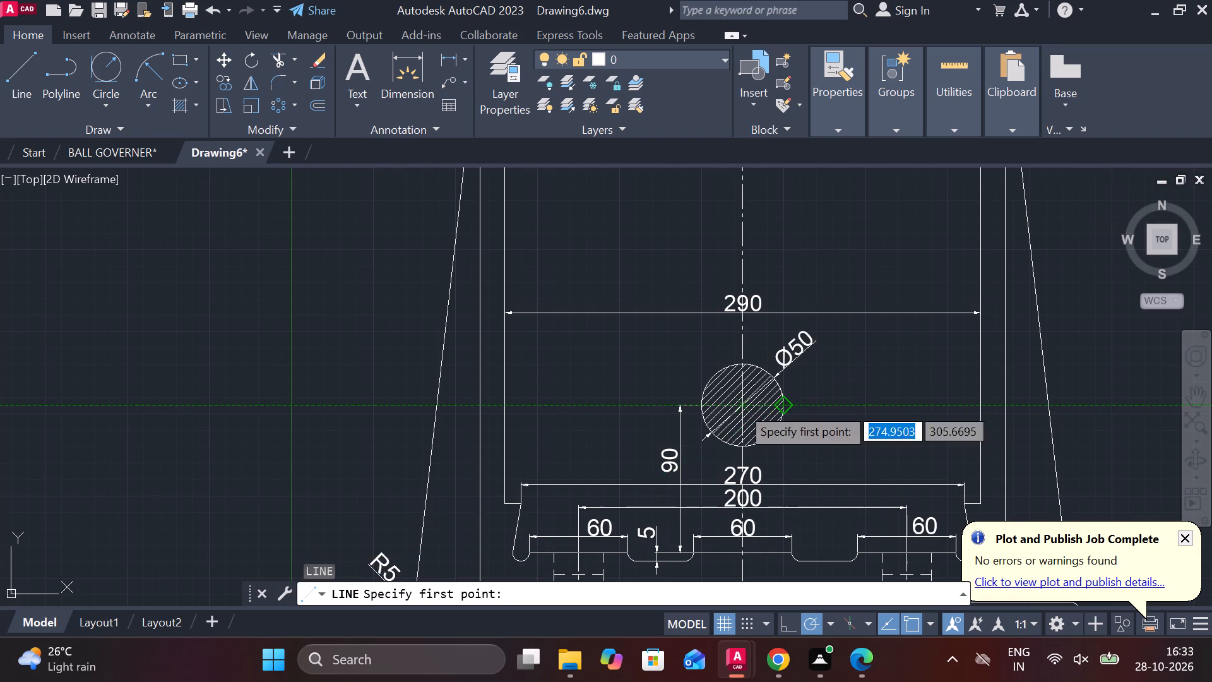
{"action": "left_click", "coordinate": [740, 406]}
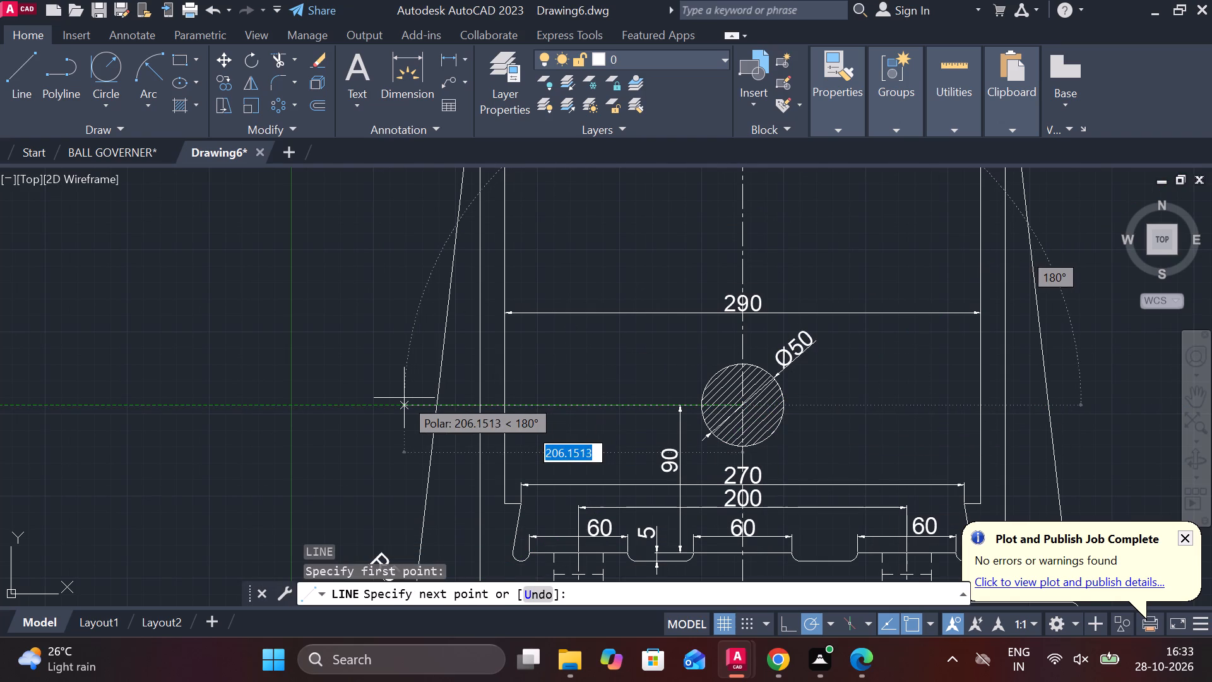
{"action": "left_click", "coordinate": [404, 398]}
{"action": "key", "text": "Escape"}
{"action": "left_click", "coordinate": [657, 402]}
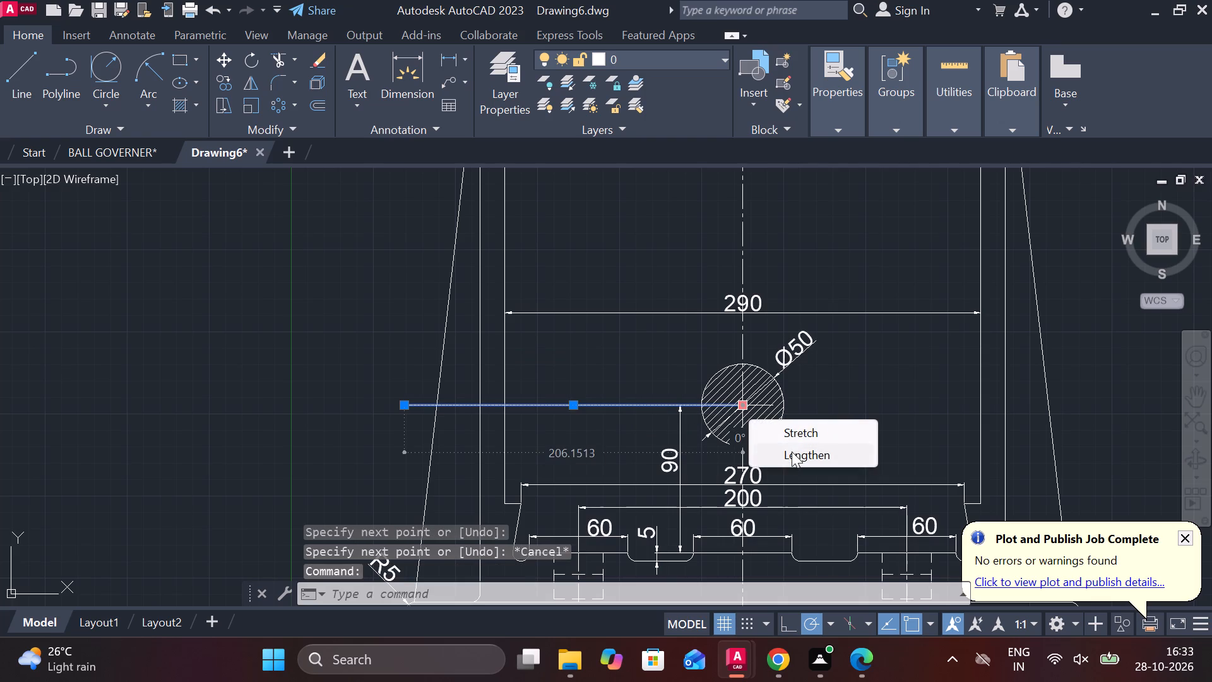
{"action": "left_click", "coordinate": [792, 452]}
{"action": "middle_click_drag", "start_coordinate": [880, 453], "coordinate": [739, 422]}
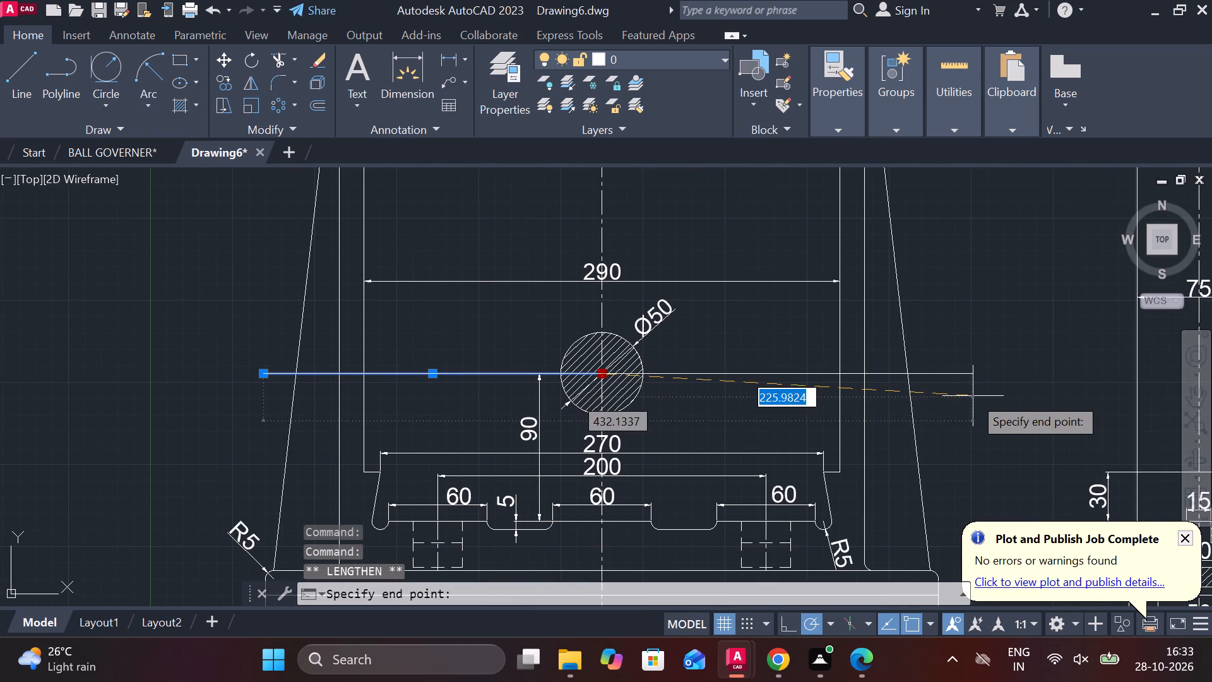
{"action": "left_click", "coordinate": [973, 396]}
{"action": "key", "text": "Escape"}
Change the linetype of the horizontal line through the circle to CENTER2.
{"action": "left_click", "coordinate": [746, 371]}
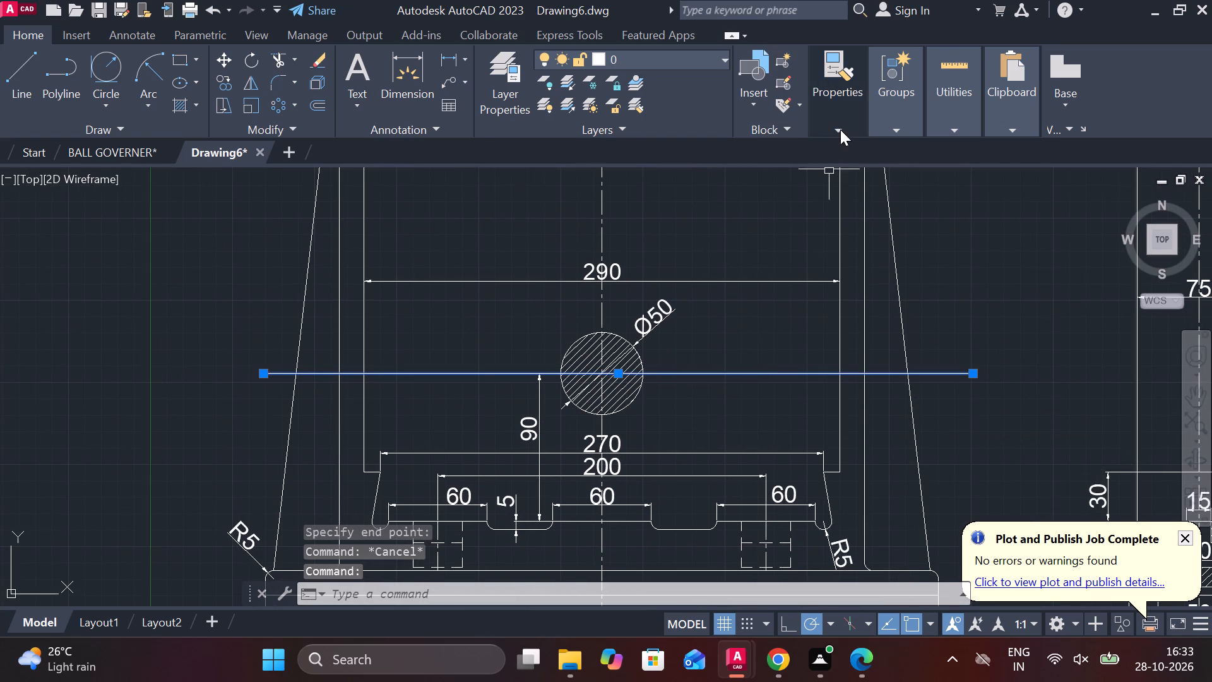
{"action": "left_click", "coordinate": [840, 129]}
{"action": "left_click", "coordinate": [975, 196]}
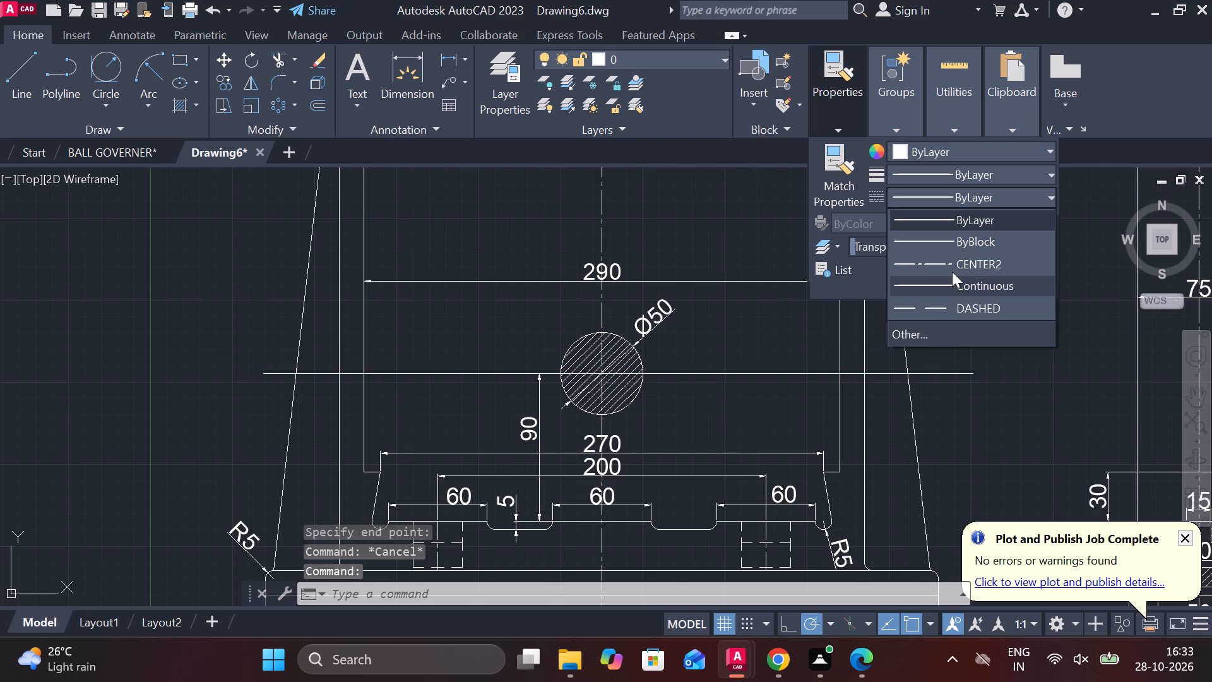
{"action": "left_click", "coordinate": [949, 265]}
{"action": "key", "text": "Escape"}
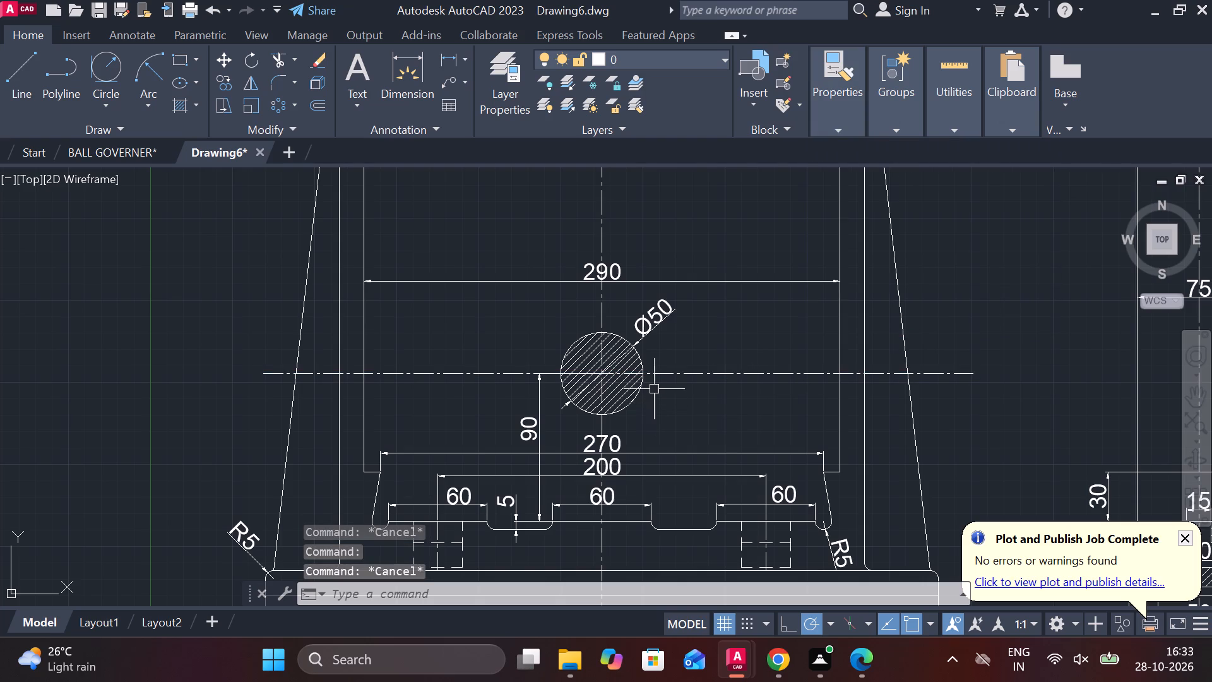
Add a linear dimension across the left wall's thickness in the front view, in line with the 290 dimension.
{"action": "middle_click_drag", "start_coordinate": [372, 237], "coordinate": [404, 310]}
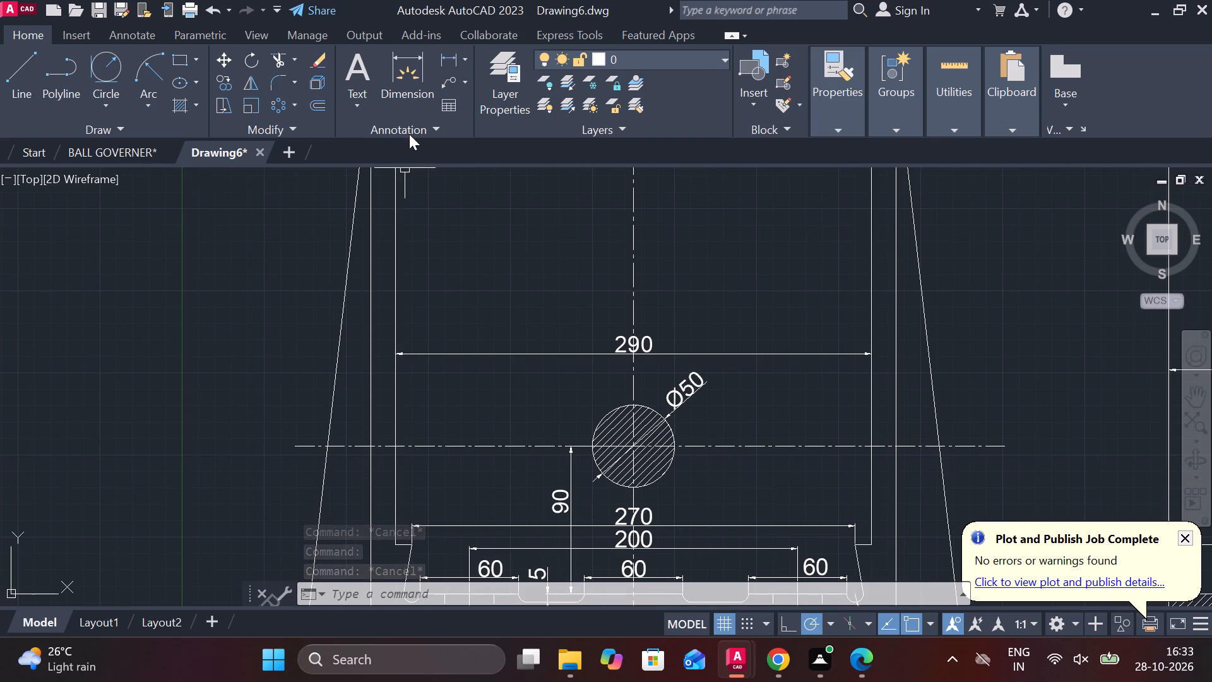
{"action": "left_click", "coordinate": [444, 66]}
{"action": "scroll", "coordinate": [430, 396], "scroll_direction": "up", "scroll_amount": 2}
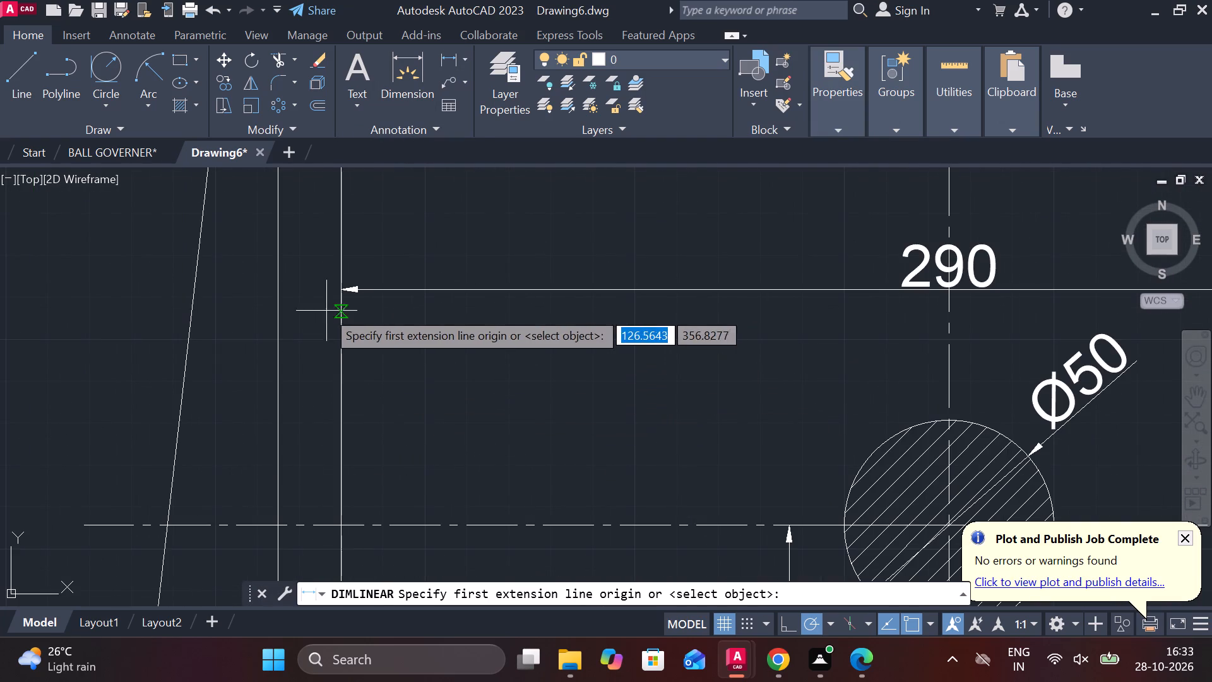
{"action": "left_click", "coordinate": [339, 290]}
{"action": "left_click", "coordinate": [275, 290]}
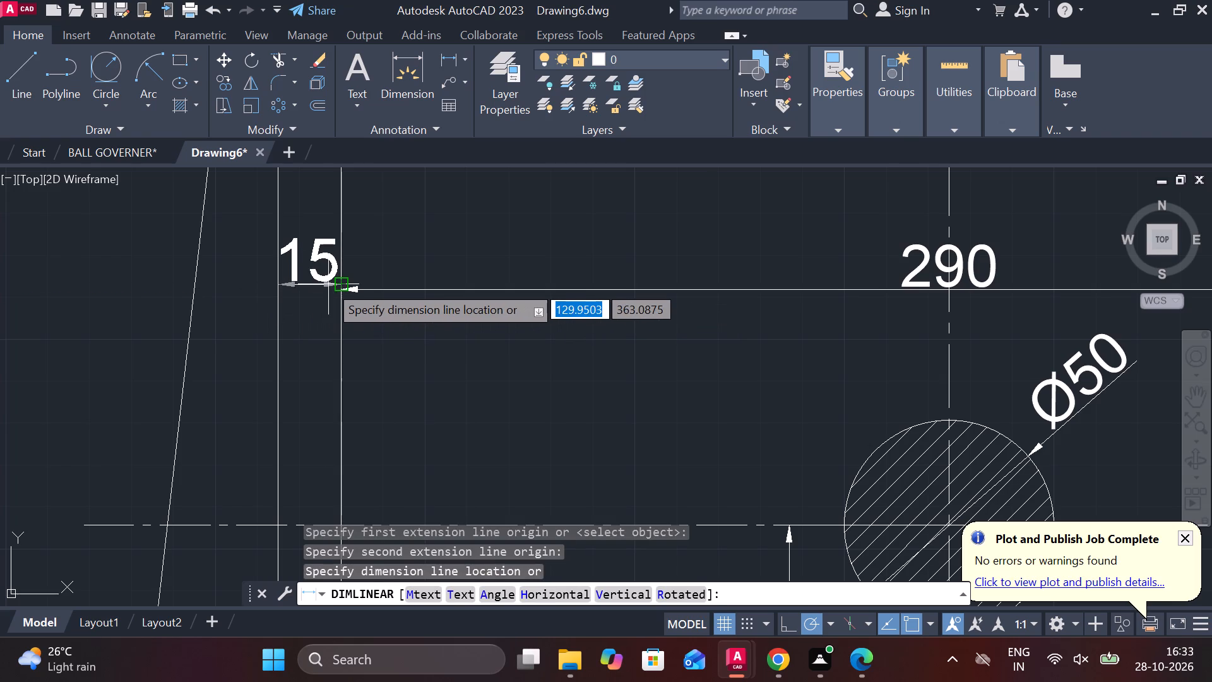
{"action": "scroll", "coordinate": [345, 294], "scroll_direction": "up", "scroll_amount": 3}
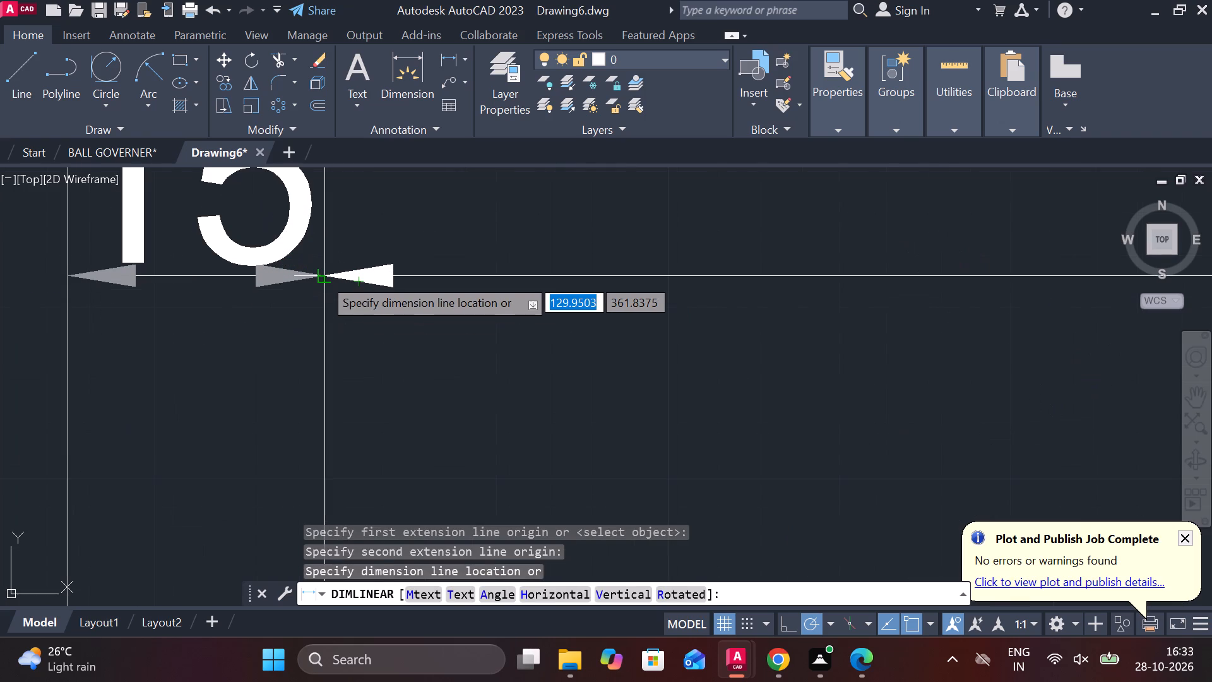
{"action": "left_click", "coordinate": [323, 277]}
Add a linear dimension across the right wall's thickness in the front view, in line with the 290 dimension.
{"action": "scroll", "coordinate": [388, 299], "scroll_direction": "down", "scroll_amount": 2}
{"action": "middle_click_drag", "start_coordinate": [520, 381], "coordinate": [450, 381]}
{"action": "scroll", "coordinate": [450, 381], "scroll_direction": "down", "scroll_amount": 2}
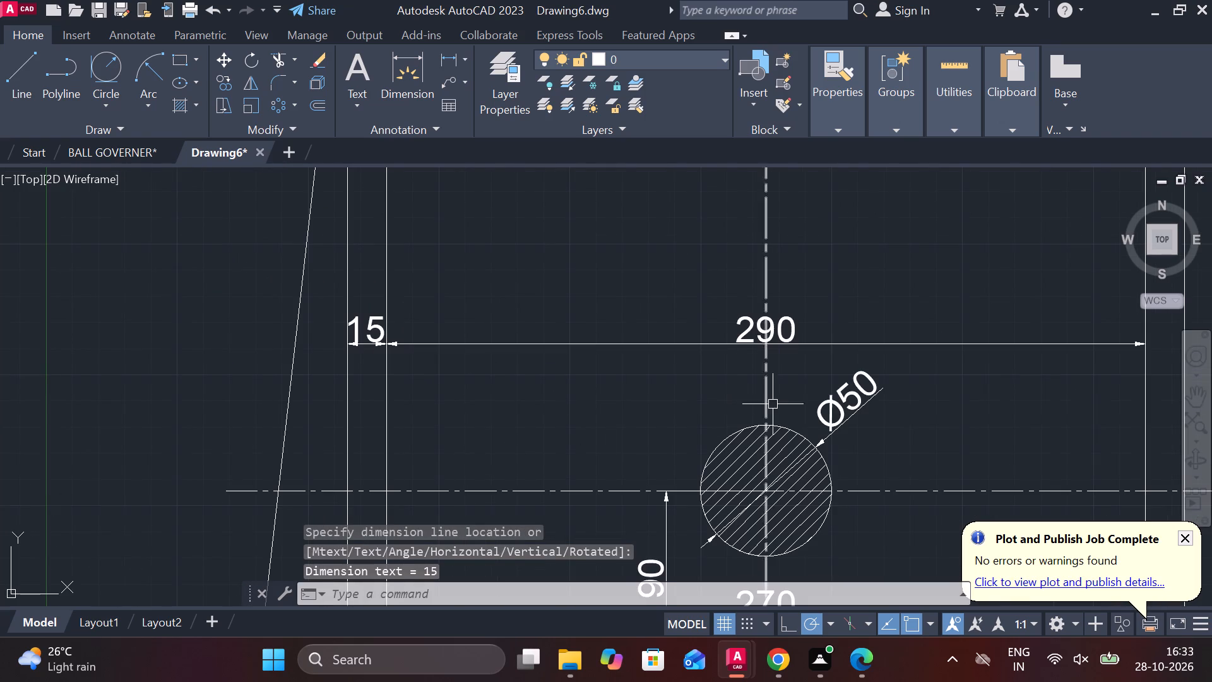
{"action": "middle_click", "coordinate": [750, 383]}
{"action": "middle_click_drag", "start_coordinate": [696, 376], "coordinate": [434, 359]}
{"action": "key", "text": "space"}
{"action": "scroll", "coordinate": [924, 314], "scroll_direction": "up", "scroll_amount": 2}
{"action": "left_click", "coordinate": [823, 346]}
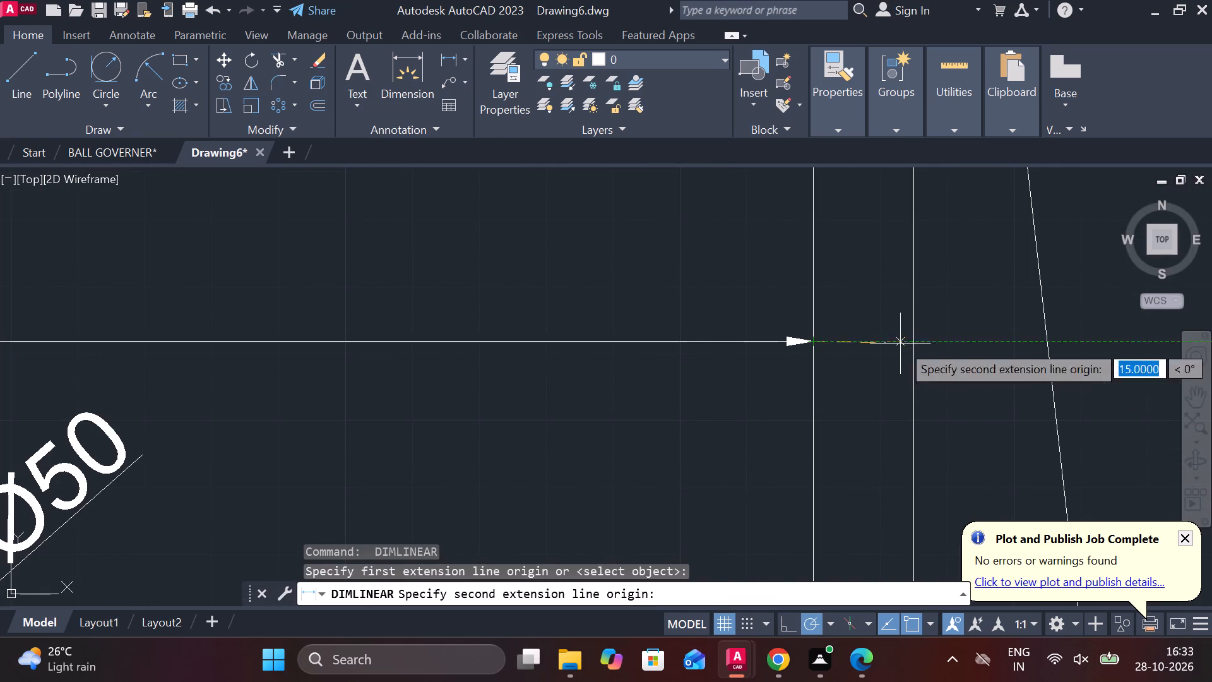
{"action": "left_click", "coordinate": [918, 344]}
{"action": "left_click", "coordinate": [809, 343]}
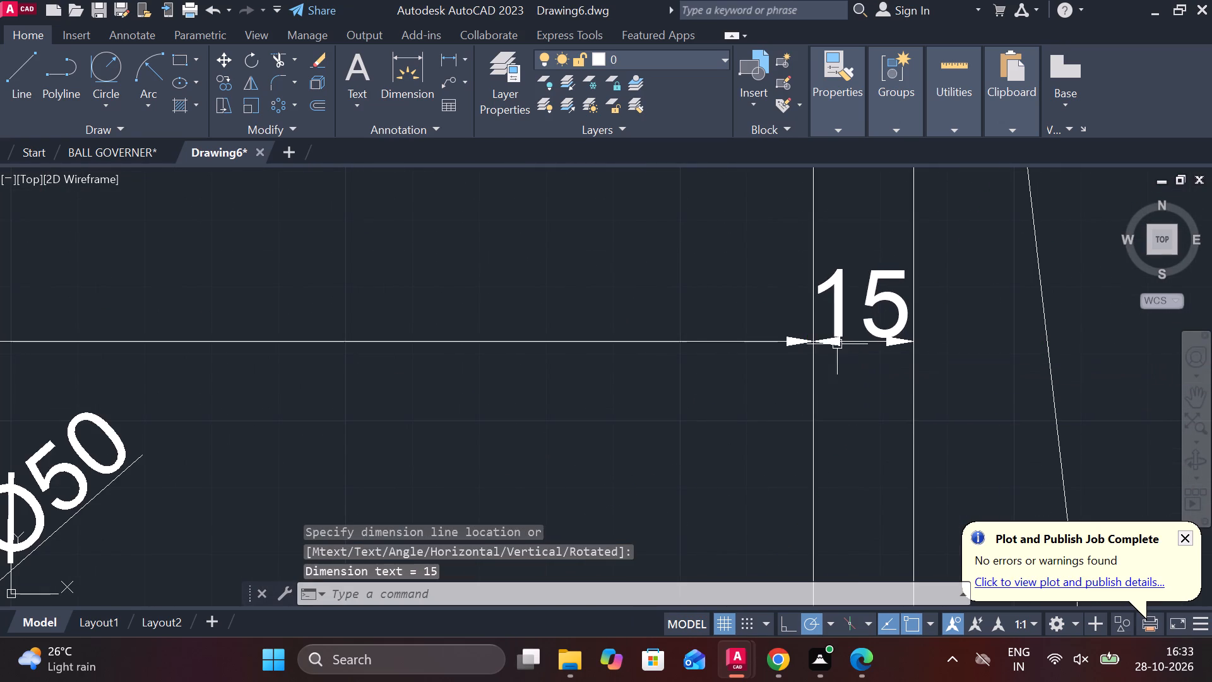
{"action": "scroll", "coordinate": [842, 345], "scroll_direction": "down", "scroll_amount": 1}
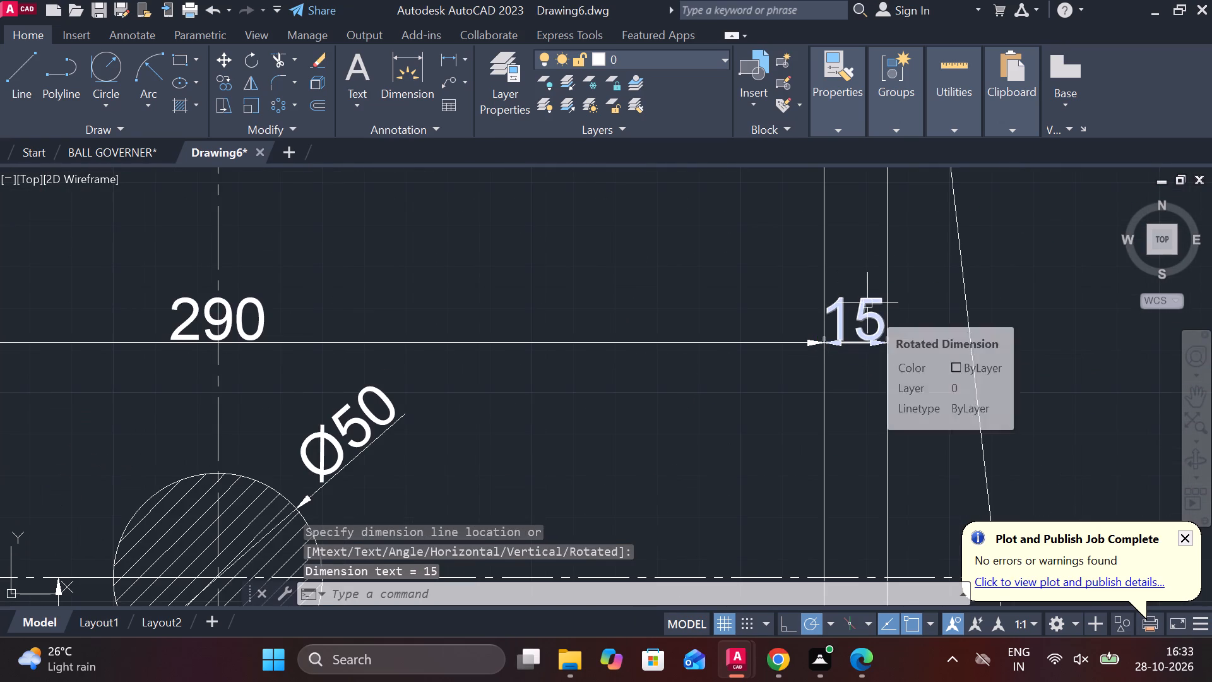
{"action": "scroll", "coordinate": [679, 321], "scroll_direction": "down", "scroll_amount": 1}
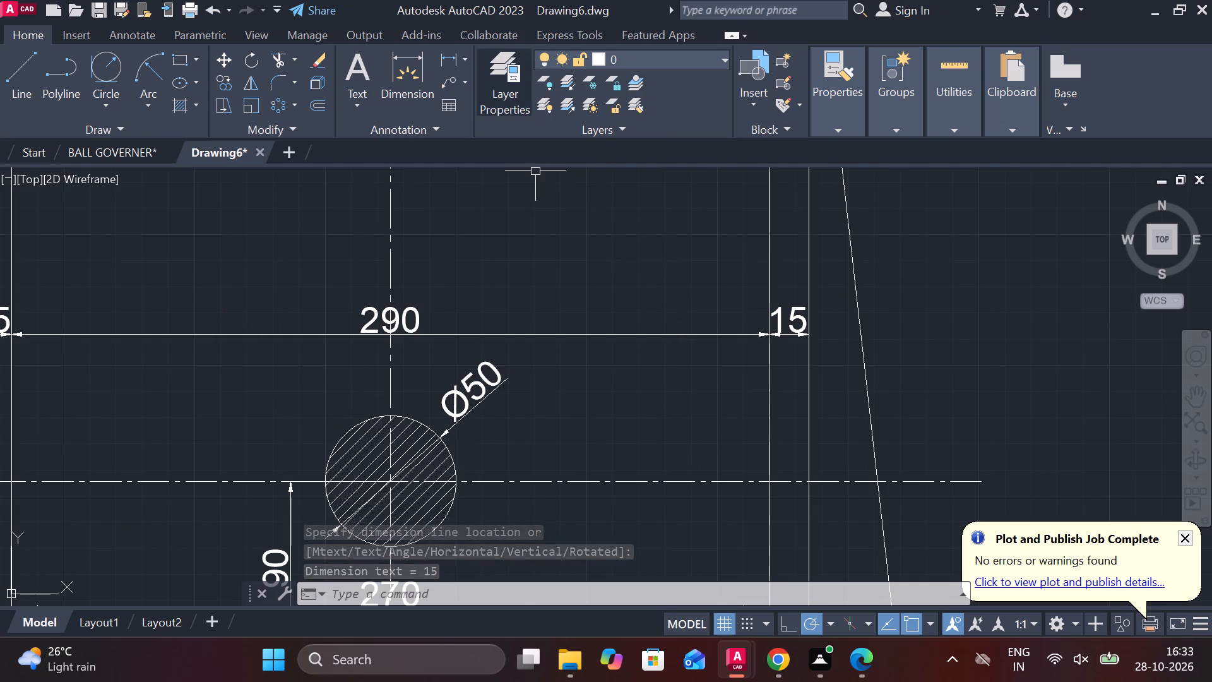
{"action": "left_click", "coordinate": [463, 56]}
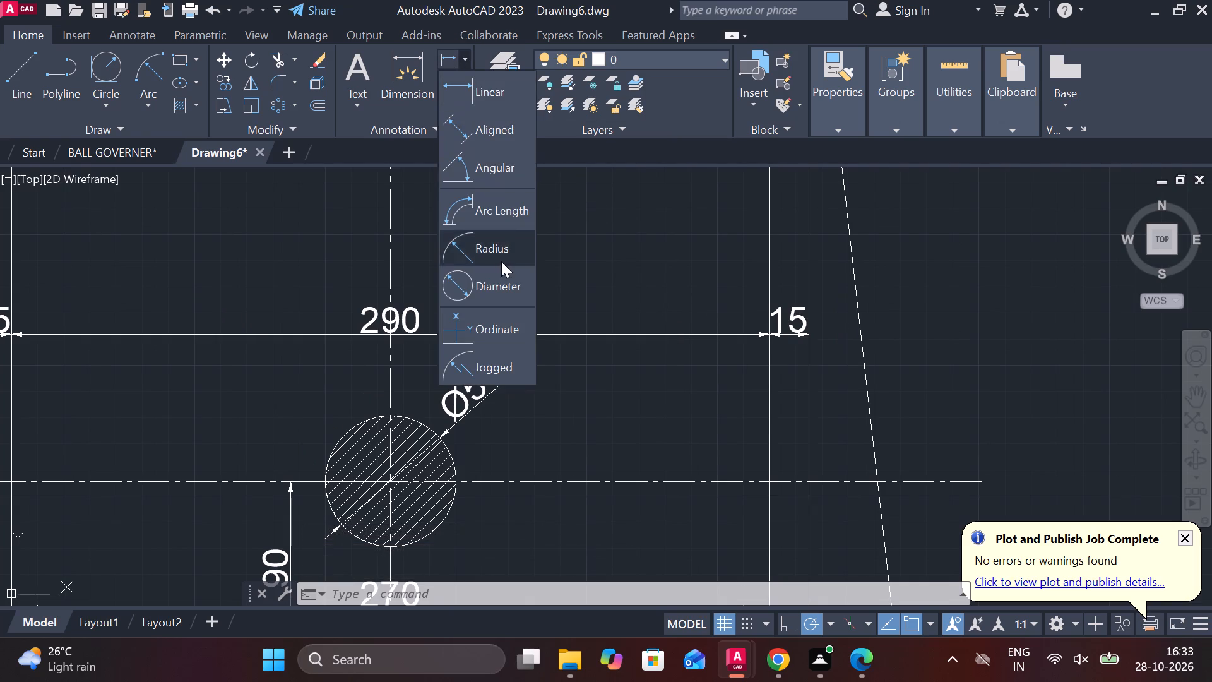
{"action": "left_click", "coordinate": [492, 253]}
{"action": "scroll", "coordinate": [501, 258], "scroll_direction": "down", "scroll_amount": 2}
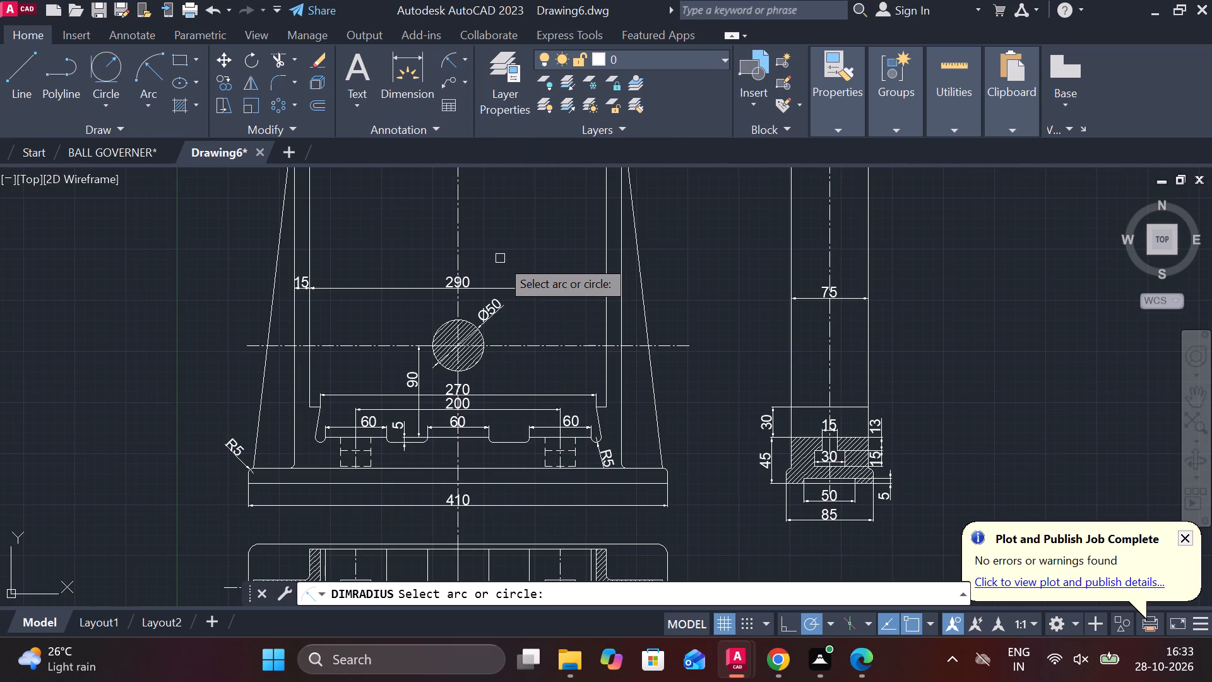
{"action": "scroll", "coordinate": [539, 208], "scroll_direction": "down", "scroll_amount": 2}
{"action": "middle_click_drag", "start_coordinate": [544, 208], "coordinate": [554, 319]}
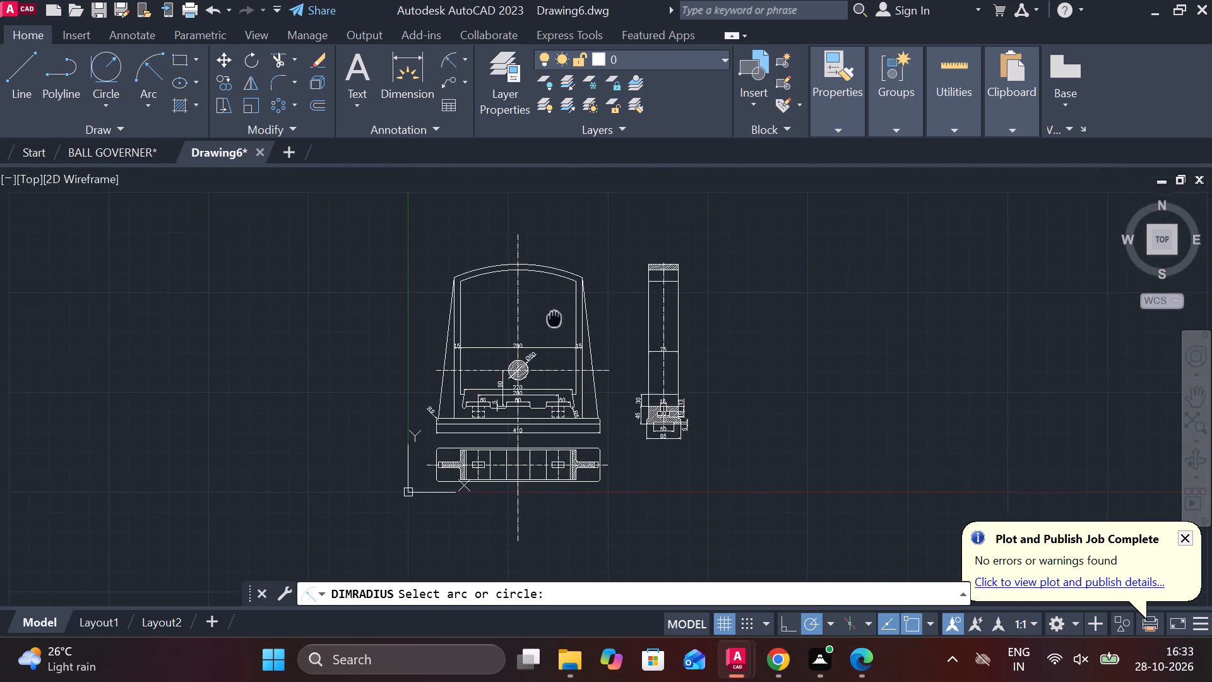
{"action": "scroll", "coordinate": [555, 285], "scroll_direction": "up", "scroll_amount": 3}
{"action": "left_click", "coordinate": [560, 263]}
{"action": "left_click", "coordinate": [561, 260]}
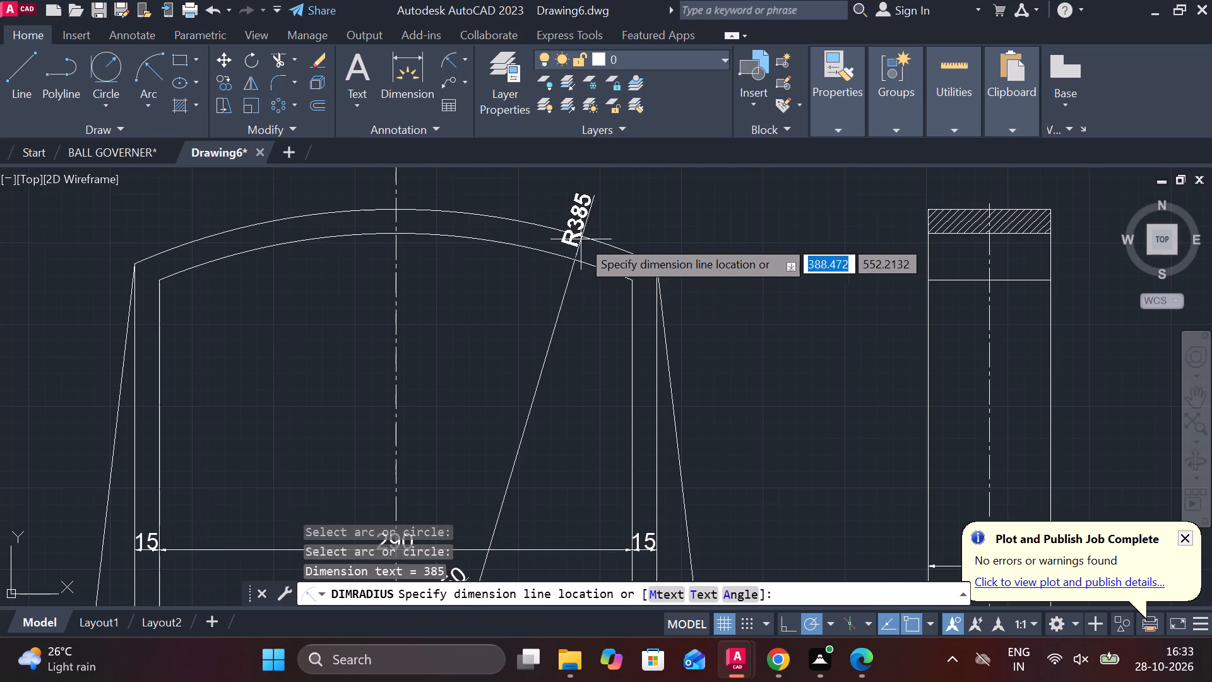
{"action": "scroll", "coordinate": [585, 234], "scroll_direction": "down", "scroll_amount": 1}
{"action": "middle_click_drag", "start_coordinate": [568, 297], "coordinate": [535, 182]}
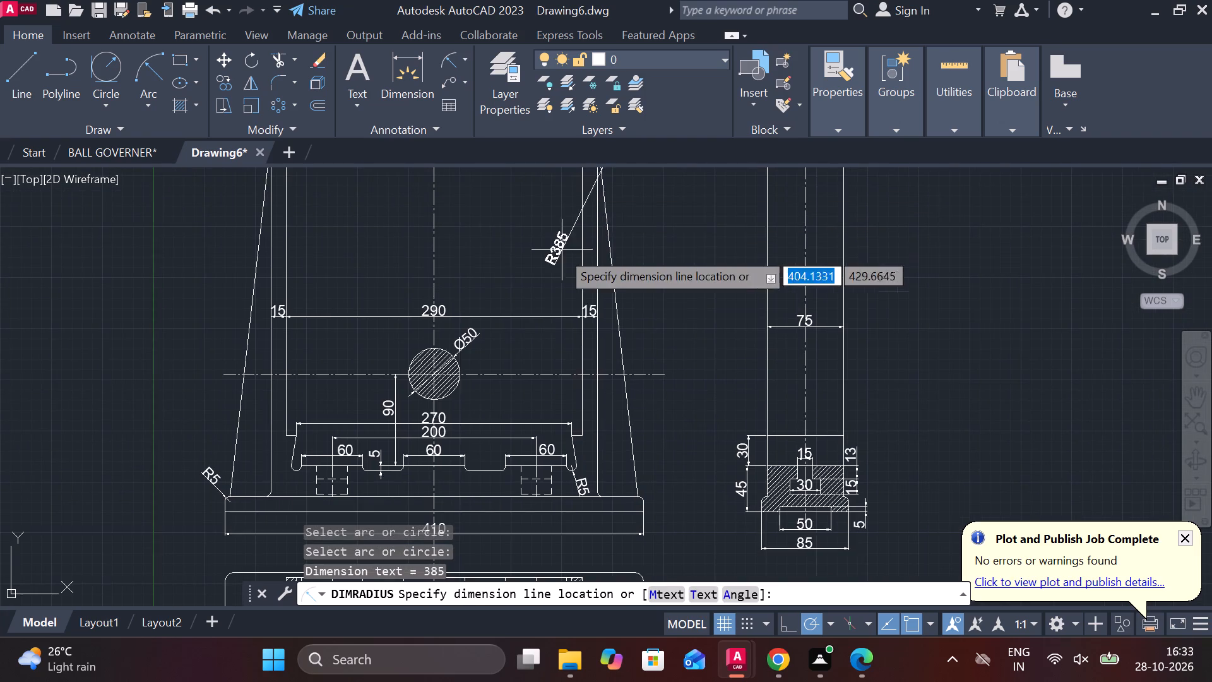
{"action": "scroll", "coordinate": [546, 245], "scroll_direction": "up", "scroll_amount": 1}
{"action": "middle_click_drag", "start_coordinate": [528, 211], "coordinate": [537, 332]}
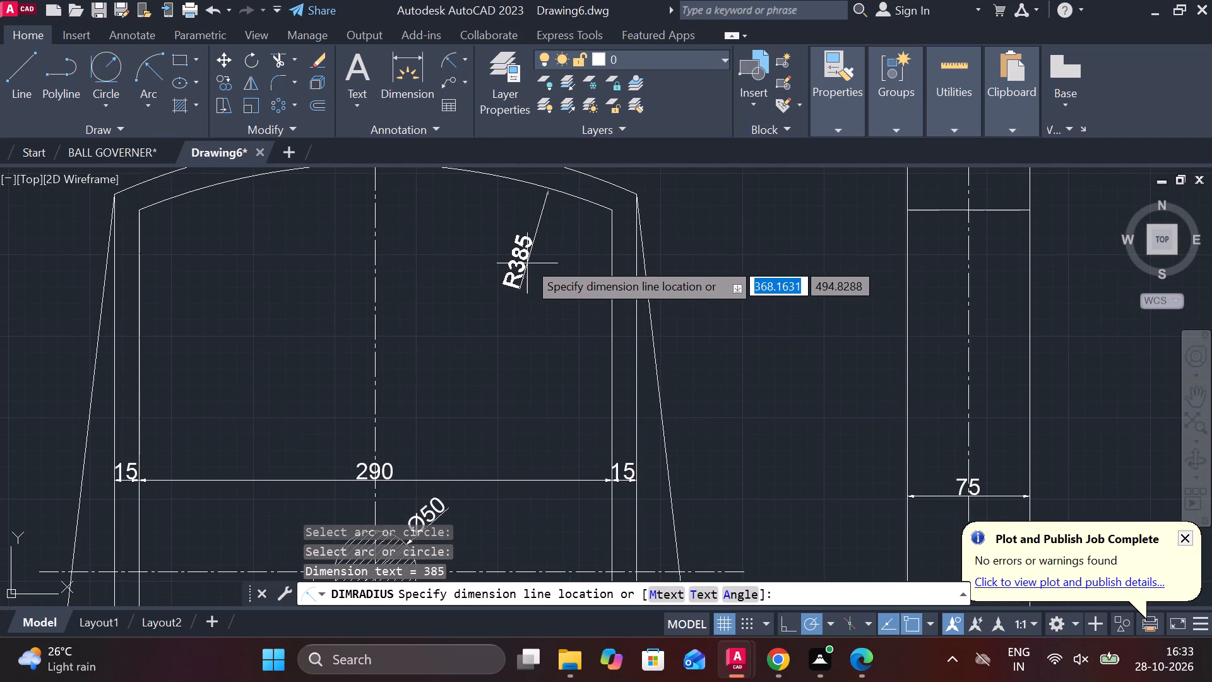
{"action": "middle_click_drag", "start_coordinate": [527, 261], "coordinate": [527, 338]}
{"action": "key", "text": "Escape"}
Add a radius dimension to the arched top of the front view, placing its R400 text above the right part of the arch.
{"action": "key", "text": "space"}
{"action": "left_click", "coordinate": [548, 237]}
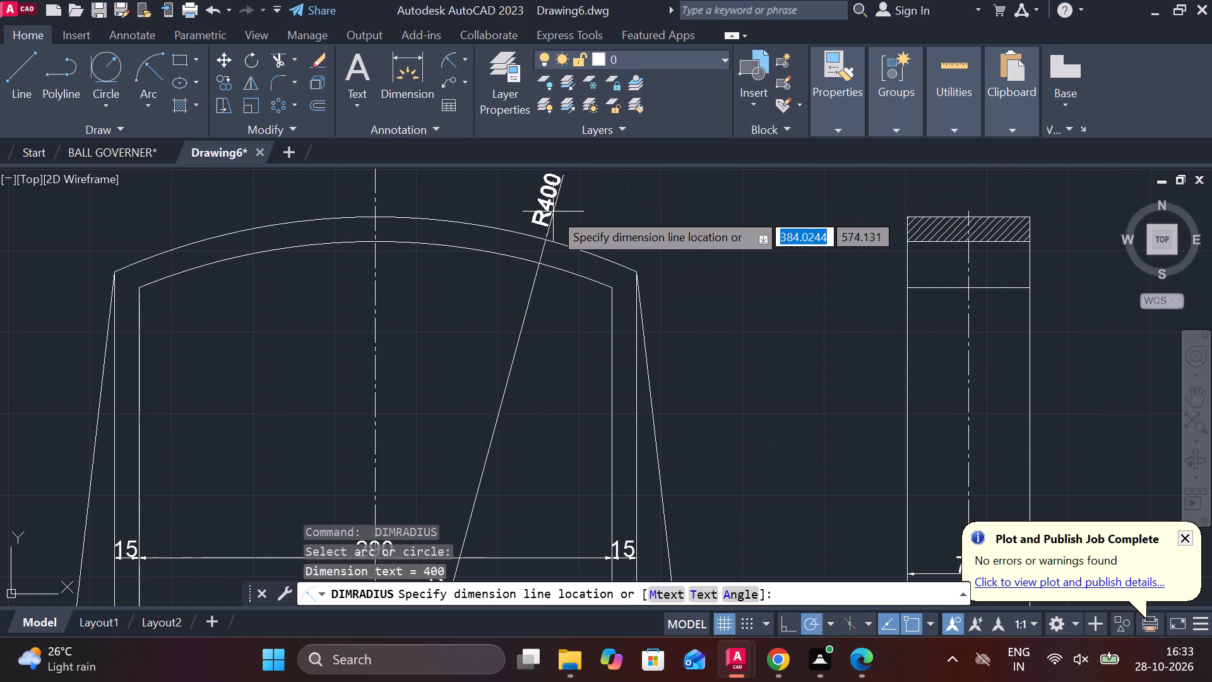
{"action": "scroll", "coordinate": [553, 212], "scroll_direction": "up", "scroll_amount": 1}
{"action": "scroll", "coordinate": [553, 216], "scroll_direction": "down", "scroll_amount": 1}
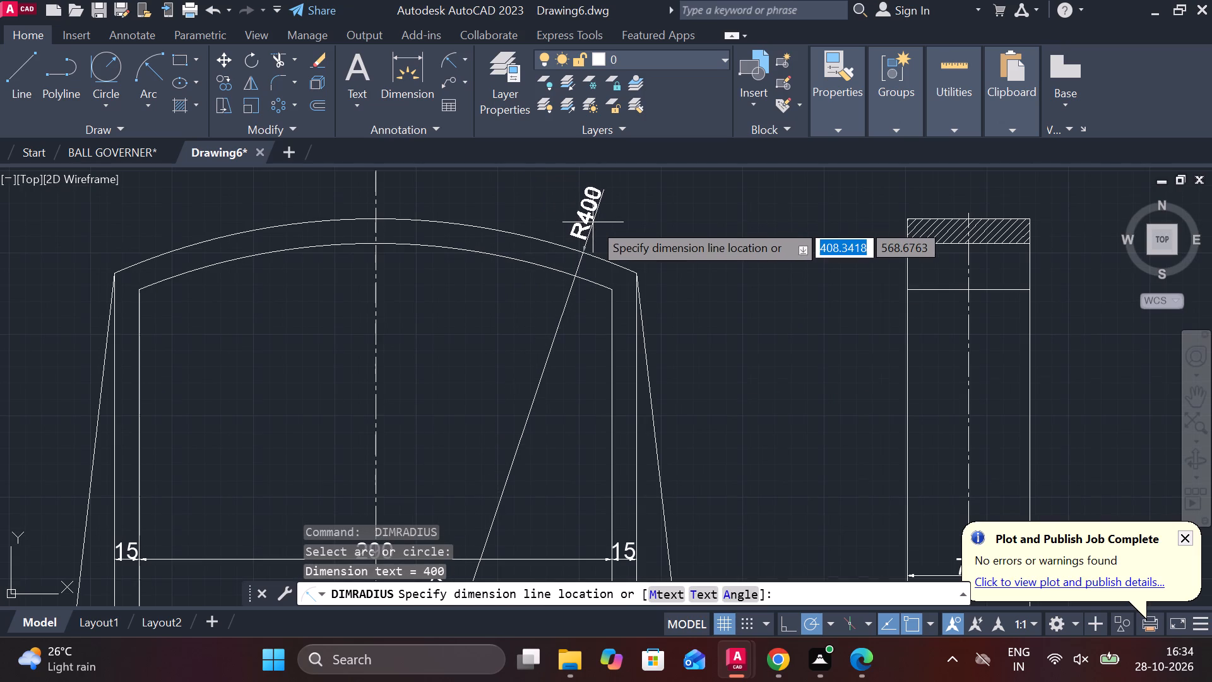
{"action": "left_click", "coordinate": [593, 222]}
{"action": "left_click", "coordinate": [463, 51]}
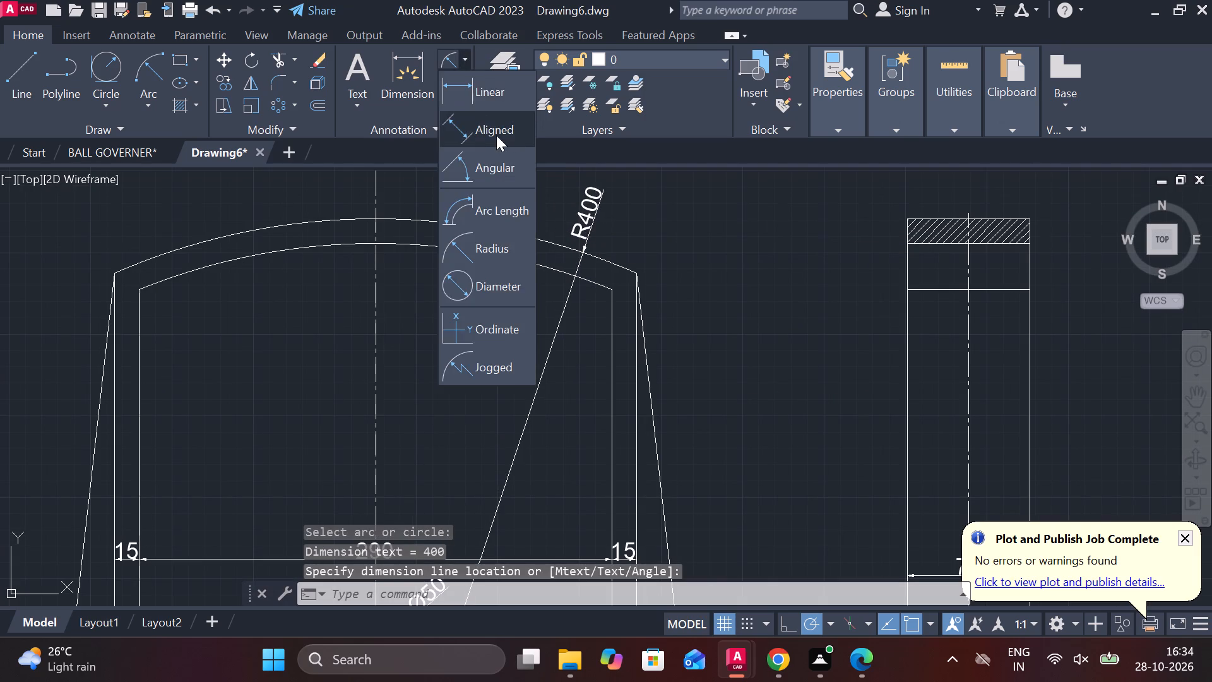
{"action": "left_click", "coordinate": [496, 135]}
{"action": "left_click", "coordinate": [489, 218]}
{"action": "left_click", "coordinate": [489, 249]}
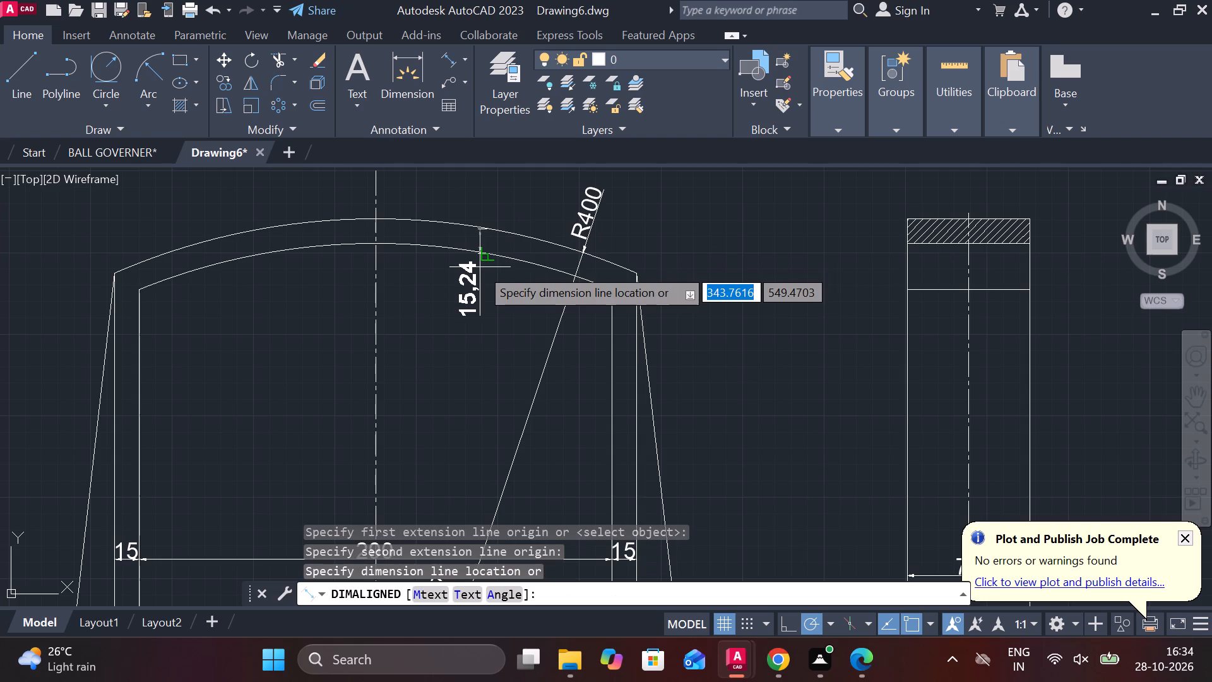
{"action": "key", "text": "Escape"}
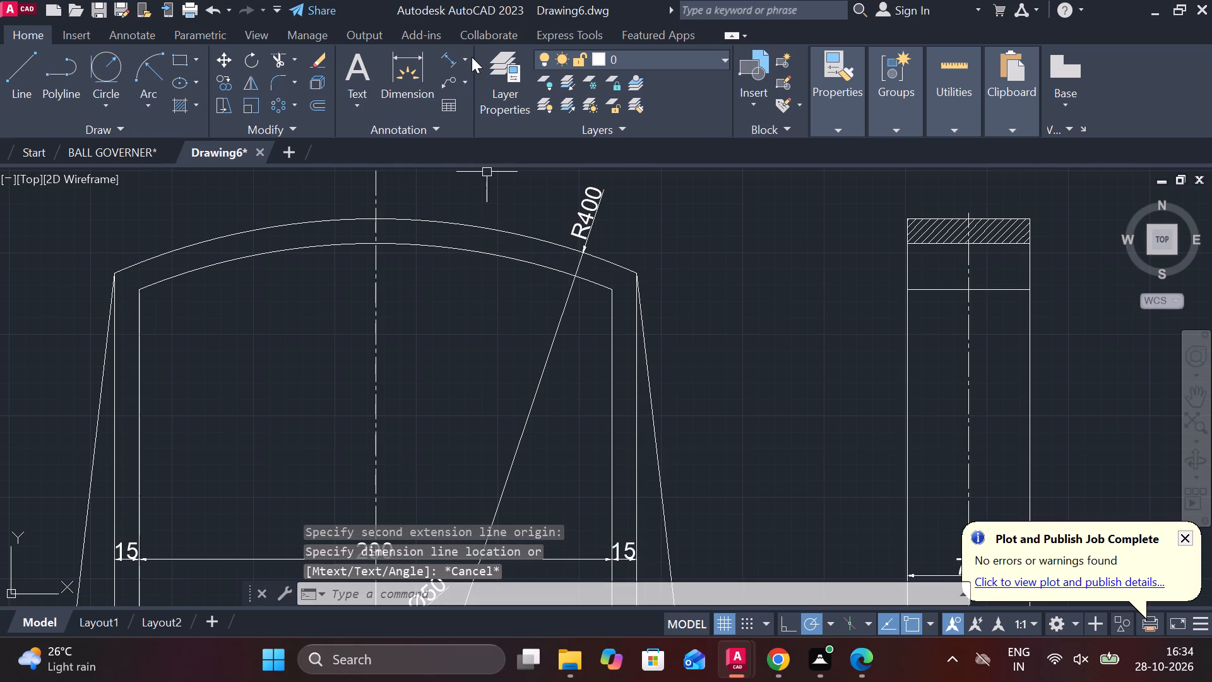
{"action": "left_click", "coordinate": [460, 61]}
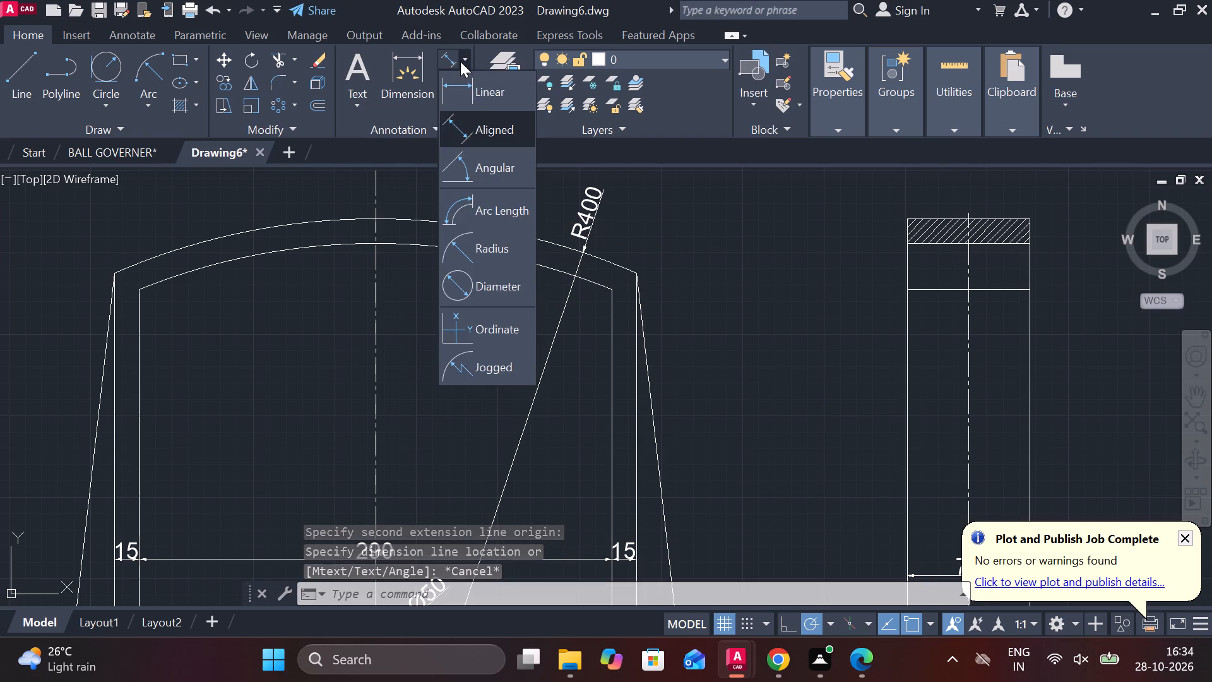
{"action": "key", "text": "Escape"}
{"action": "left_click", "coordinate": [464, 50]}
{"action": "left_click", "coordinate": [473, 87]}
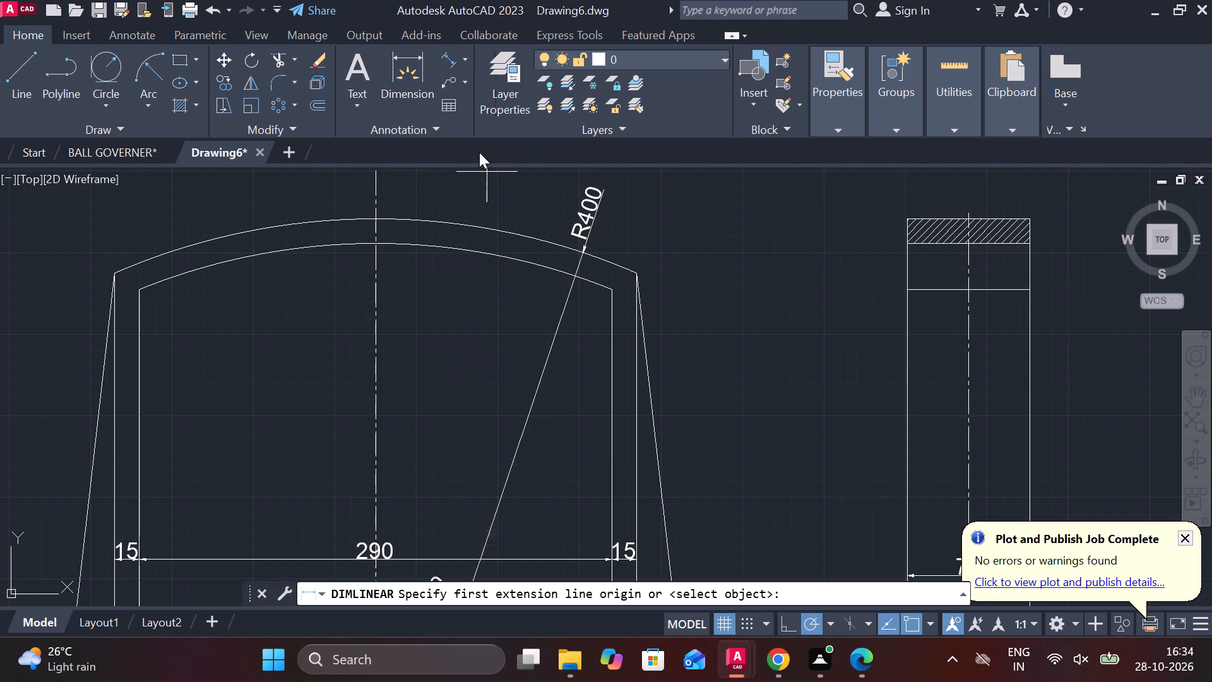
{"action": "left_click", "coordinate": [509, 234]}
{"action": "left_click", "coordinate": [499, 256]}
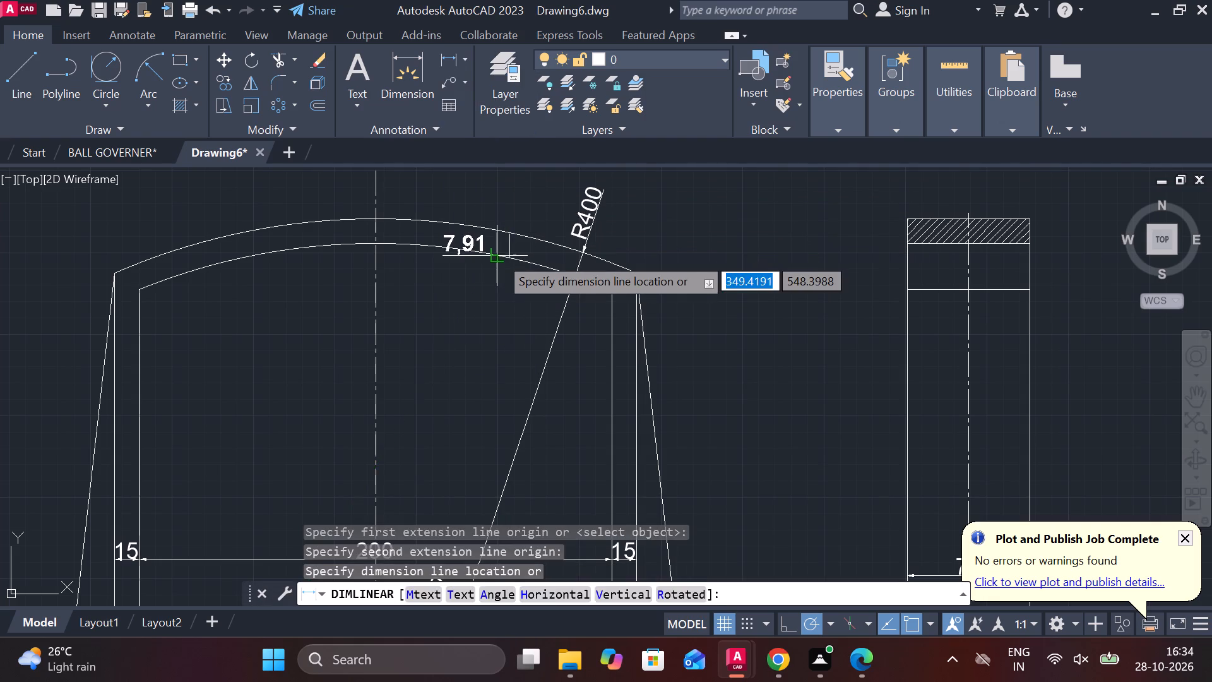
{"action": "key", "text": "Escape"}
Add an aligned dimension across the thickness of the front view's arched top, just inside the R400 dimension.
{"action": "left_click", "coordinate": [465, 58]}
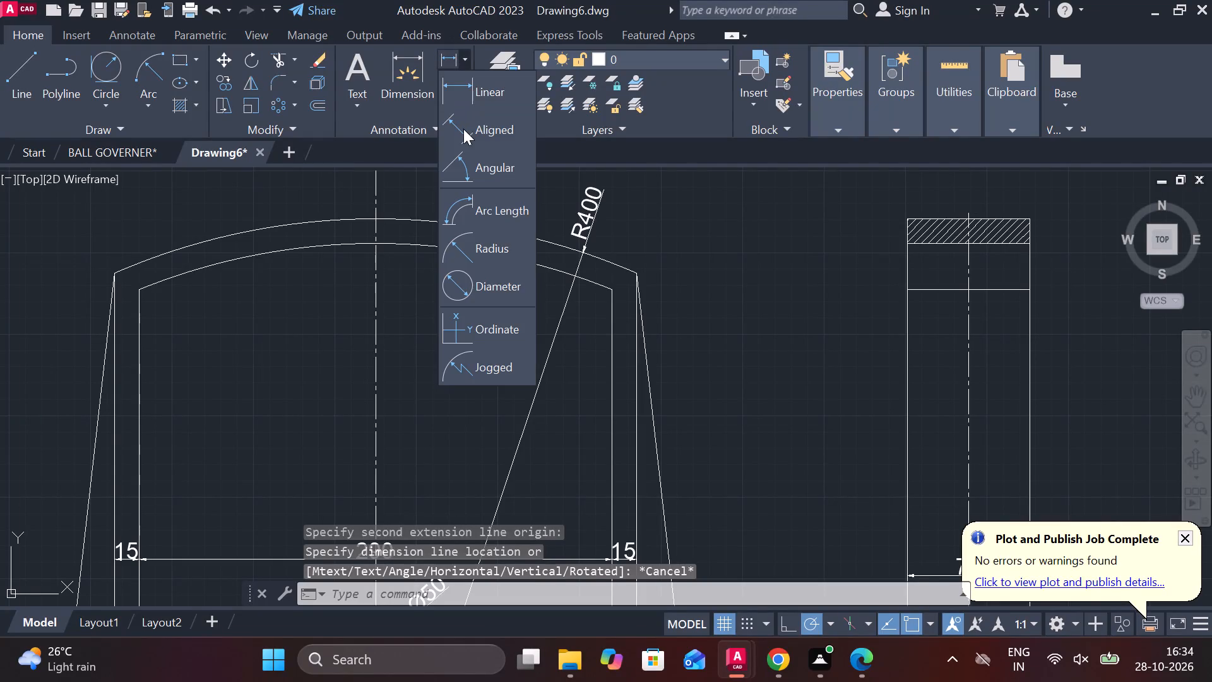
{"action": "left_click", "coordinate": [463, 129]}
{"action": "left_click", "coordinate": [507, 235]}
{"action": "left_click", "coordinate": [499, 248]}
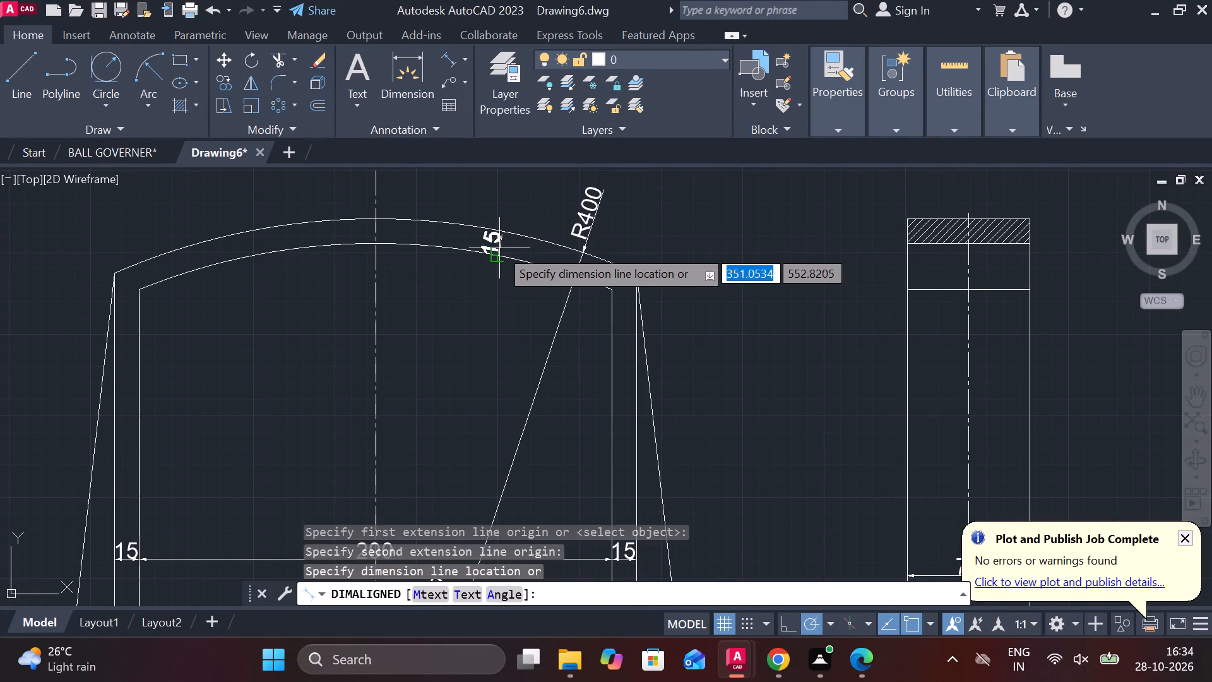
{"action": "left_click", "coordinate": [499, 248]}
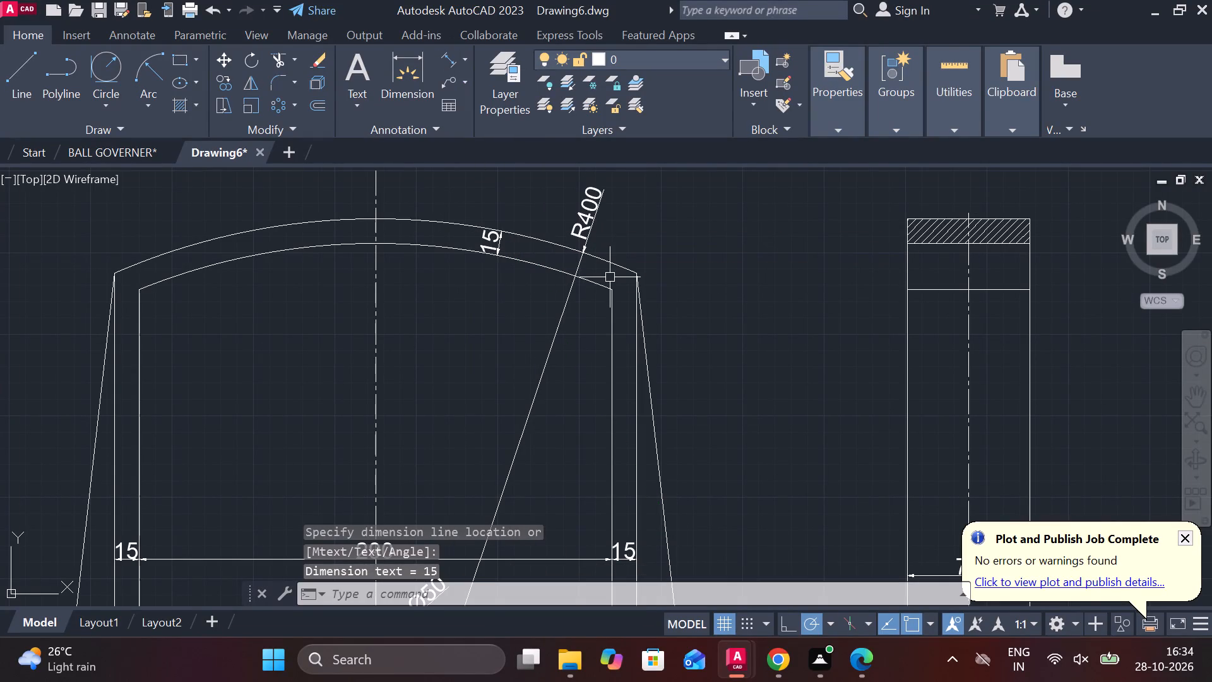
Examine the existing dimensions around the front view's base and the undimensioned plan view below it.
{"action": "scroll", "coordinate": [656, 285], "scroll_direction": "down", "scroll_amount": 1}
{"action": "scroll", "coordinate": [583, 253], "scroll_direction": "down", "scroll_amount": 1}
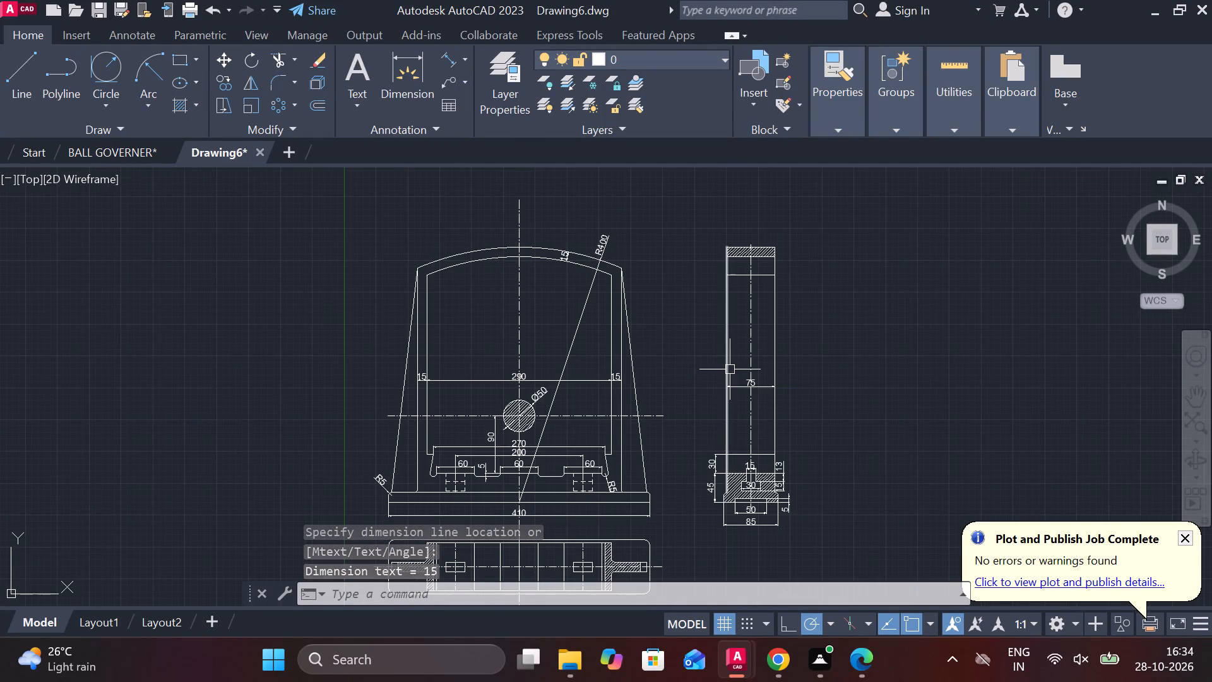
{"action": "scroll", "coordinate": [730, 368], "scroll_direction": "down", "scroll_amount": 1}
{"action": "scroll", "coordinate": [651, 426], "scroll_direction": "up", "scroll_amount": 1}
{"action": "middle_click_drag", "start_coordinate": [648, 426], "coordinate": [649, 328]}
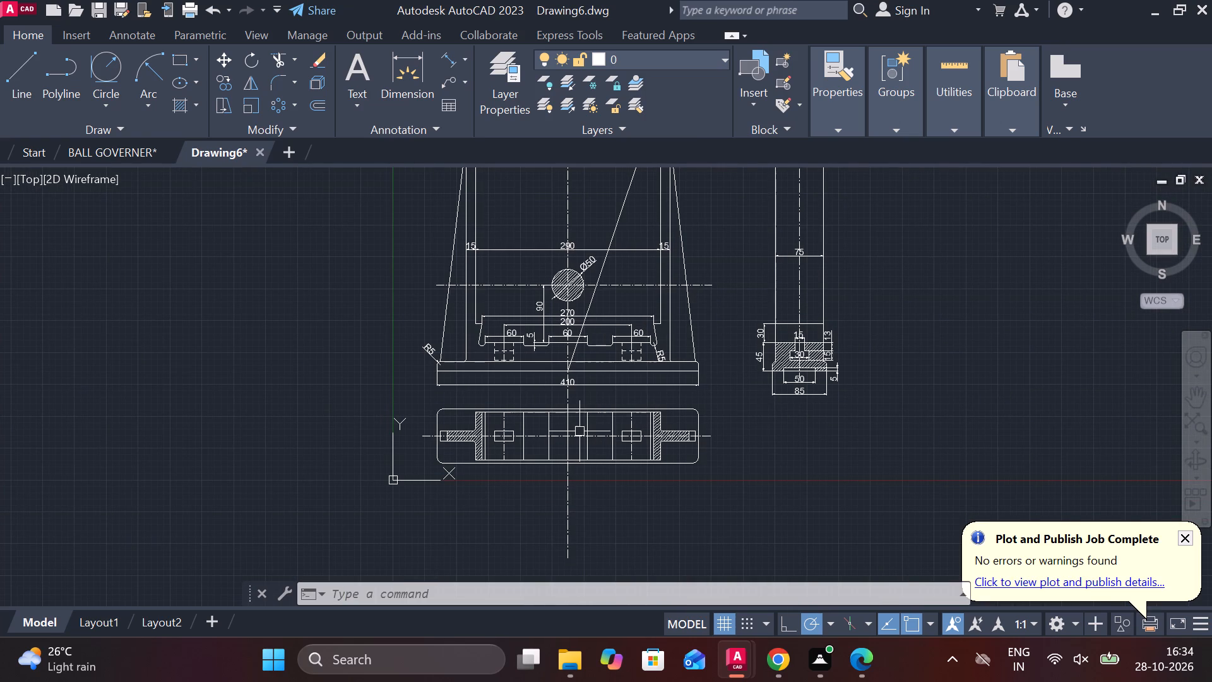
{"action": "scroll", "coordinate": [543, 429], "scroll_direction": "up", "scroll_amount": 1}
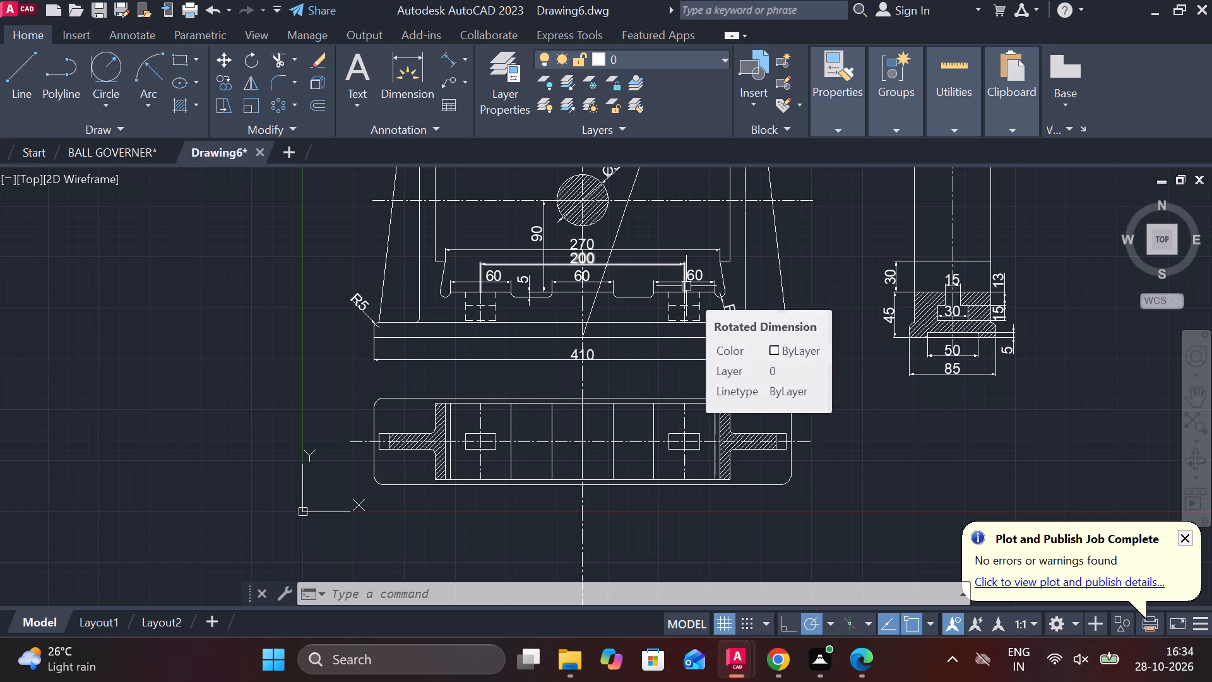
{"action": "scroll", "coordinate": [581, 239], "scroll_direction": "up", "scroll_amount": 3}
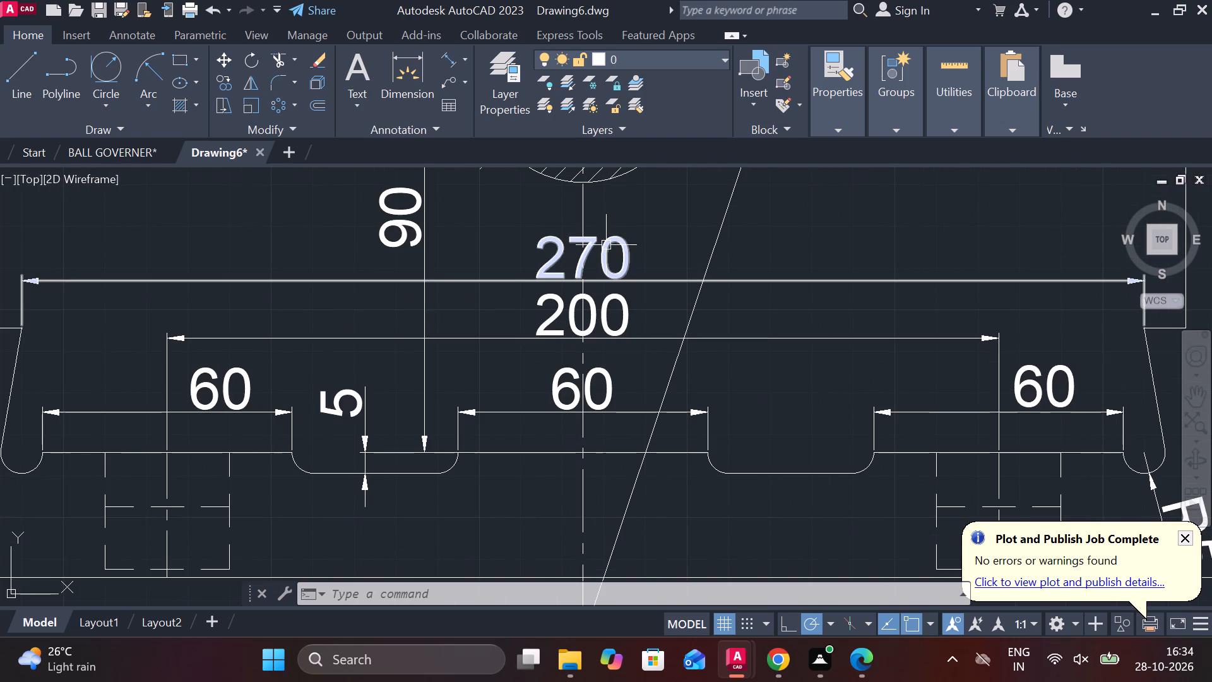
{"action": "scroll", "coordinate": [800, 297], "scroll_direction": "down", "scroll_amount": 2}
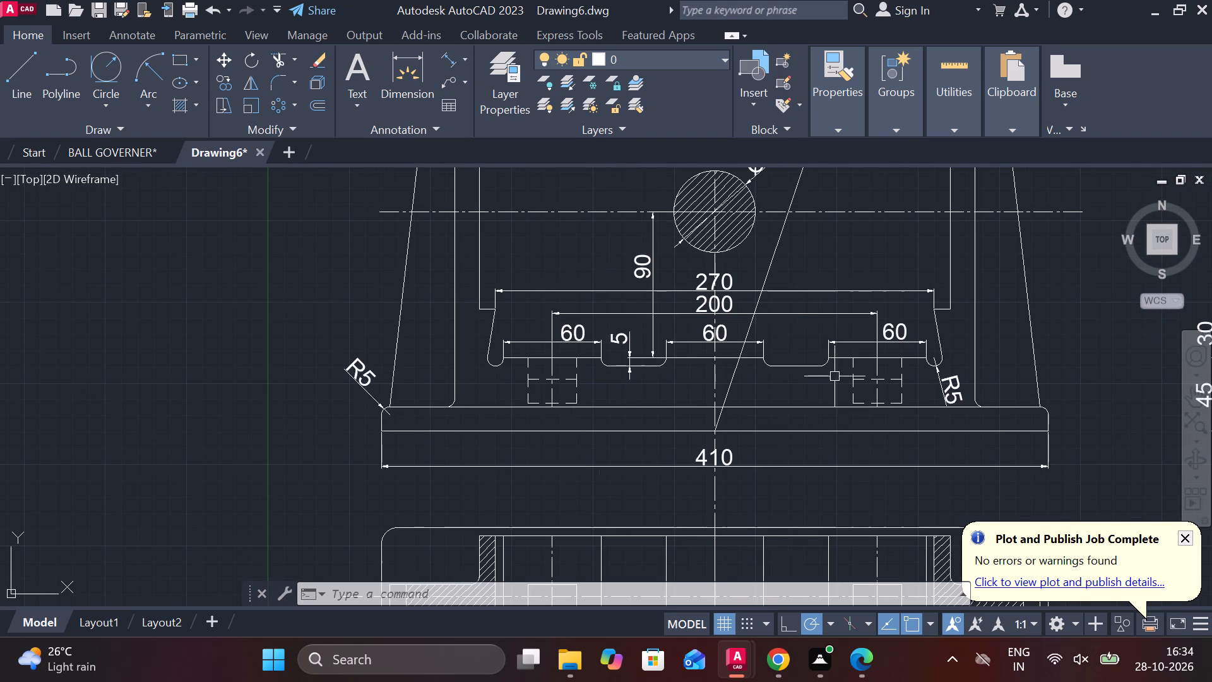
{"action": "middle_click_drag", "start_coordinate": [753, 376], "coordinate": [688, 235]}
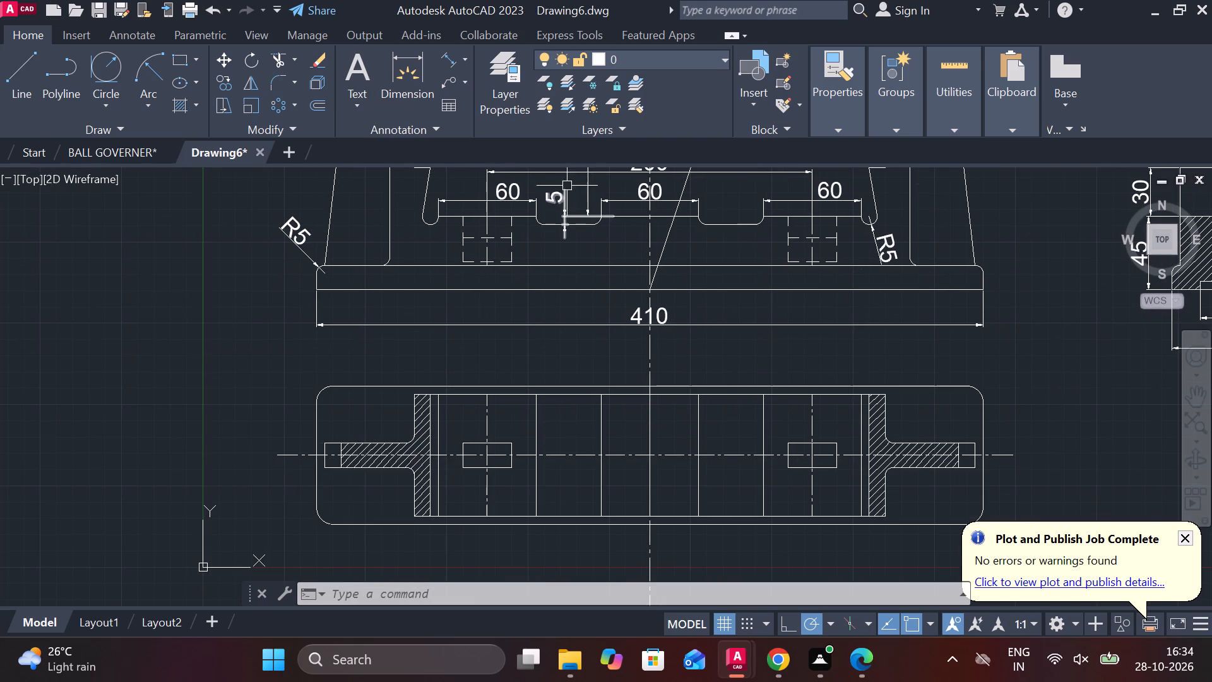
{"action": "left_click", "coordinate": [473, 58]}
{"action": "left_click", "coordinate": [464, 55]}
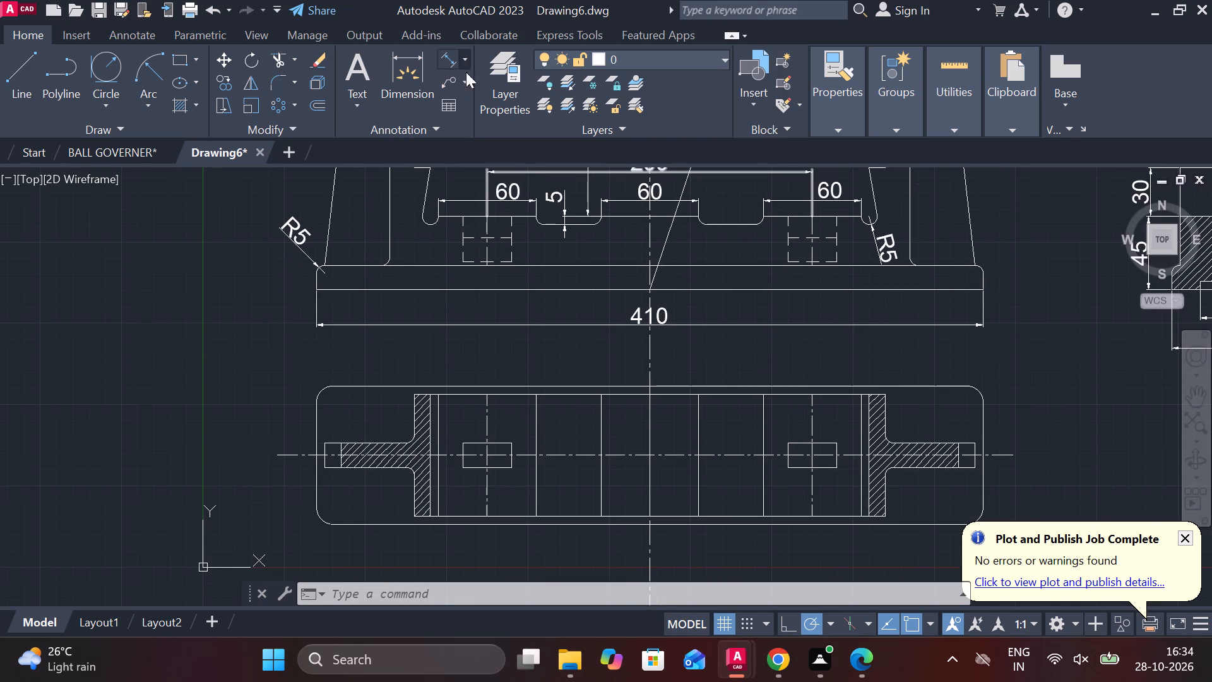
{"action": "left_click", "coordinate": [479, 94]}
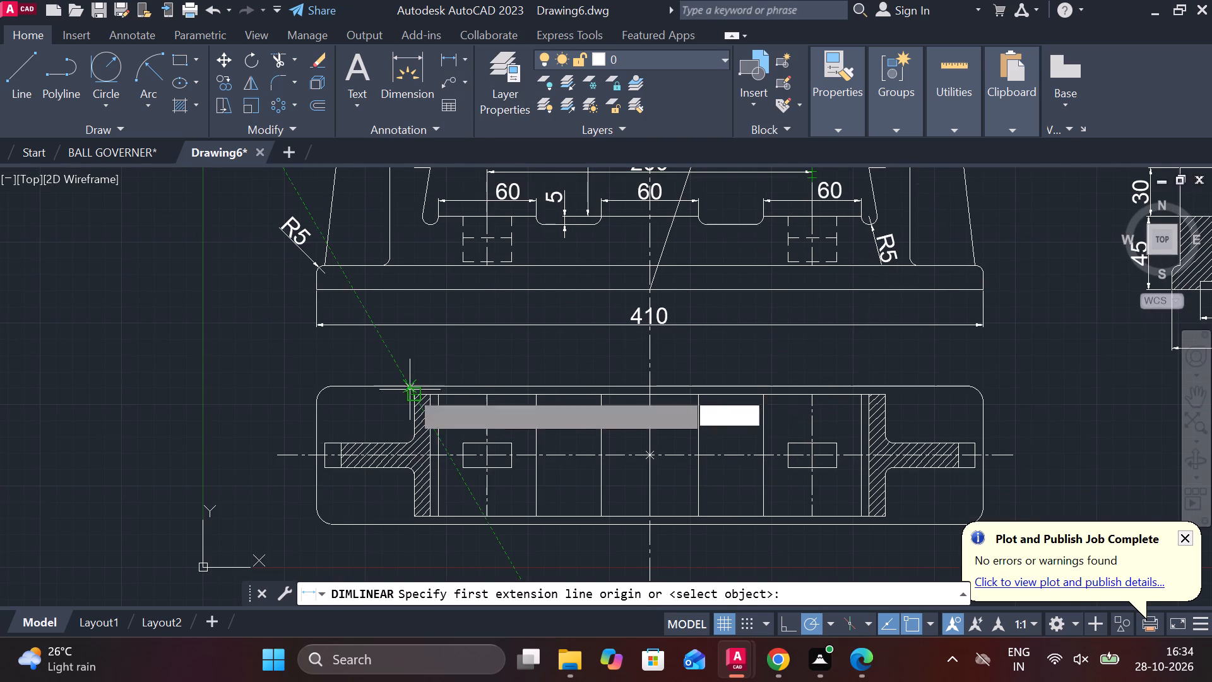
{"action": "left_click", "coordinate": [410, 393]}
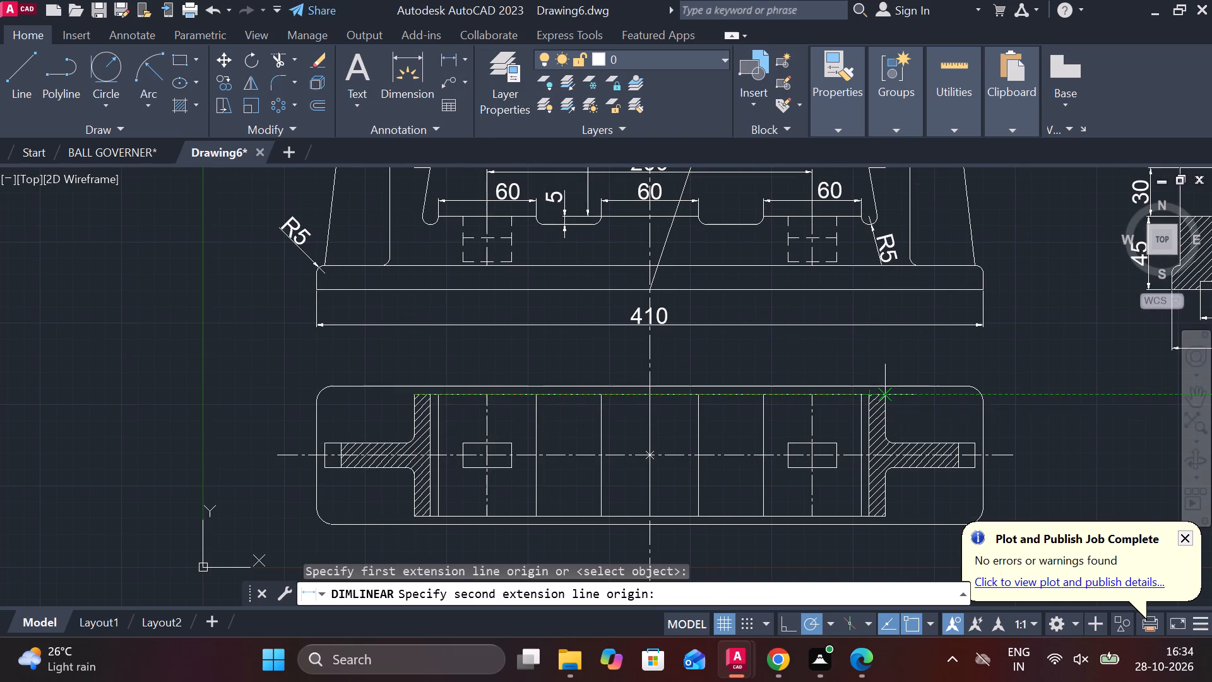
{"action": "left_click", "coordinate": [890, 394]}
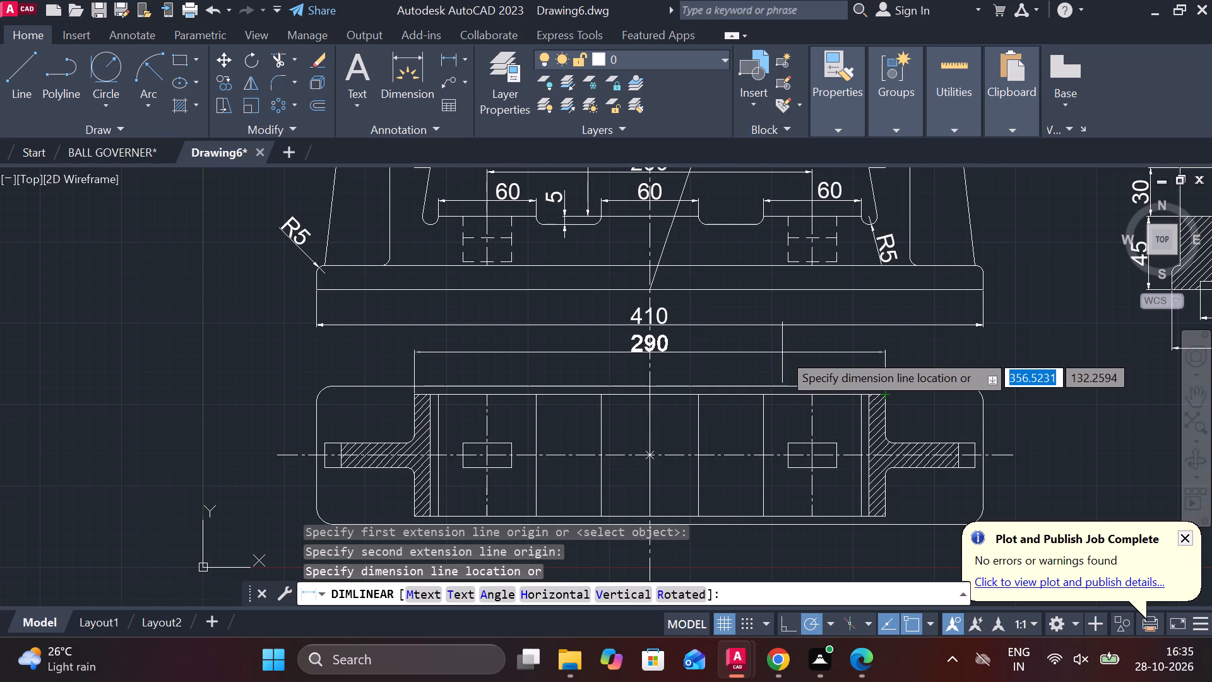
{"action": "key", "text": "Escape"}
Erase the section hatching from the end walls and ribs in the plan view.
{"action": "left_click", "coordinate": [890, 451]}
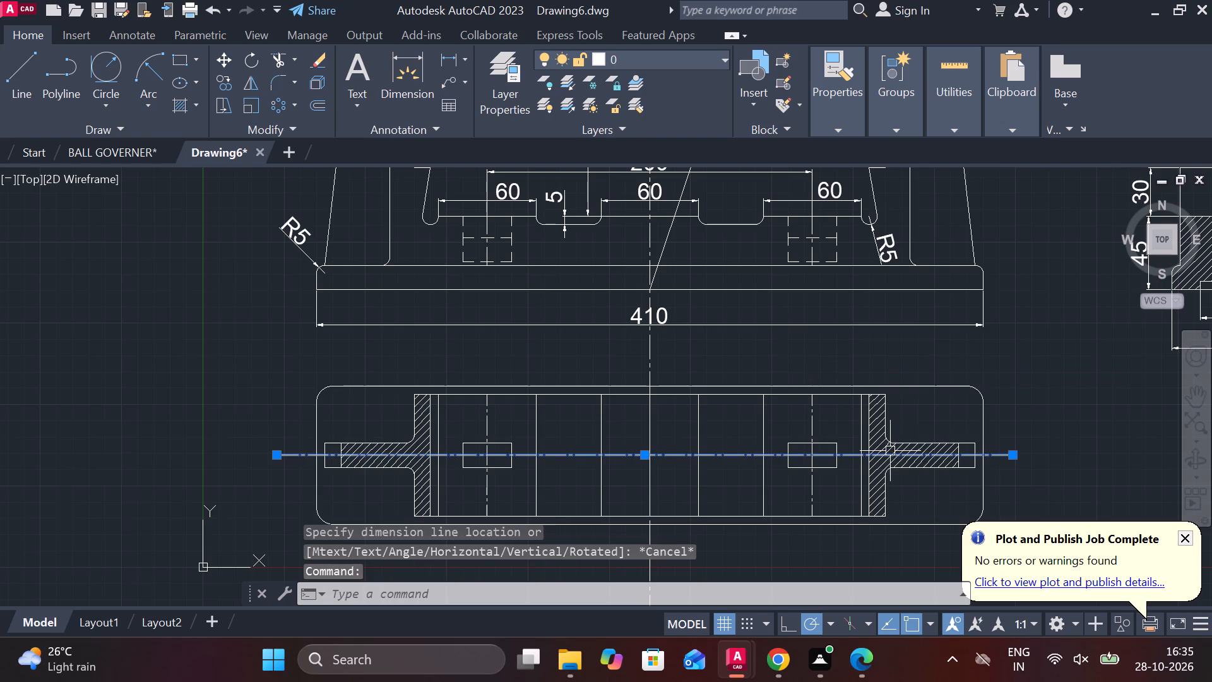
{"action": "key", "text": "Escape"}
{"action": "left_click", "coordinate": [883, 430]}
{"action": "key", "text": "Escape"}
{"action": "scroll", "coordinate": [883, 430], "scroll_direction": "up", "scroll_amount": 2}
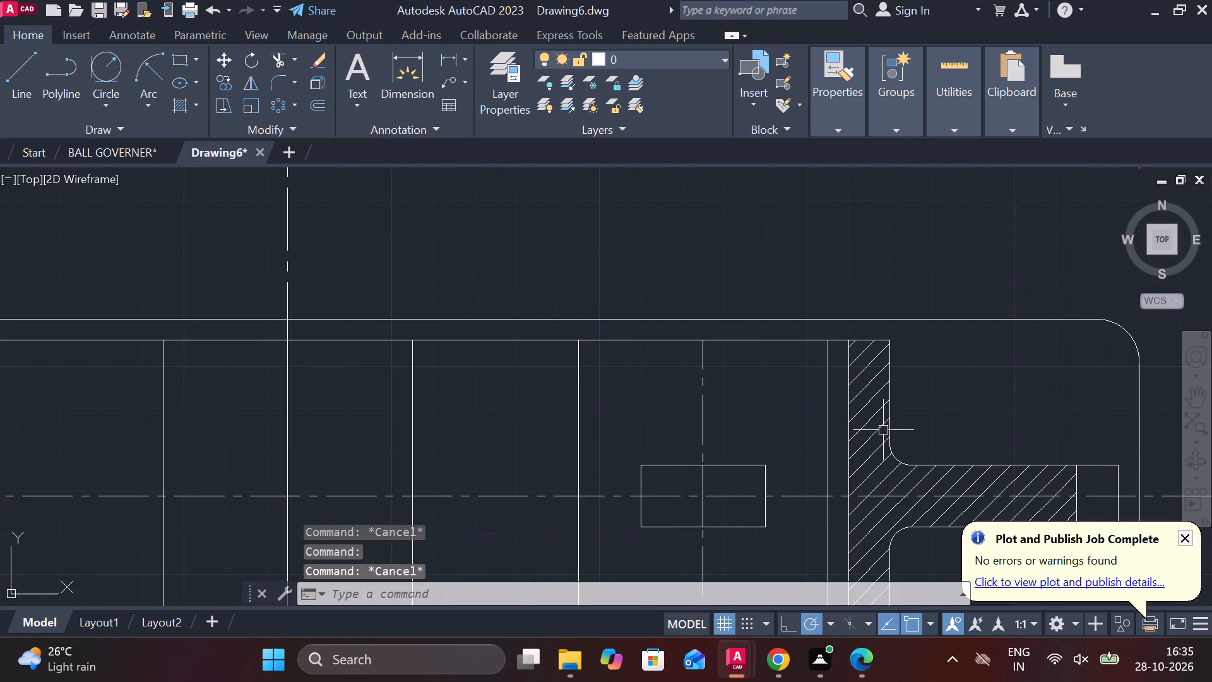
{"action": "left_click", "coordinate": [883, 430]}
{"action": "type", "text": "E"}
{"action": "key", "text": "space"}
Erase the two fillet arcs where the left rib meets the end wall in the plan view.
{"action": "scroll", "coordinate": [883, 430], "scroll_direction": "down", "scroll_amount": 1}
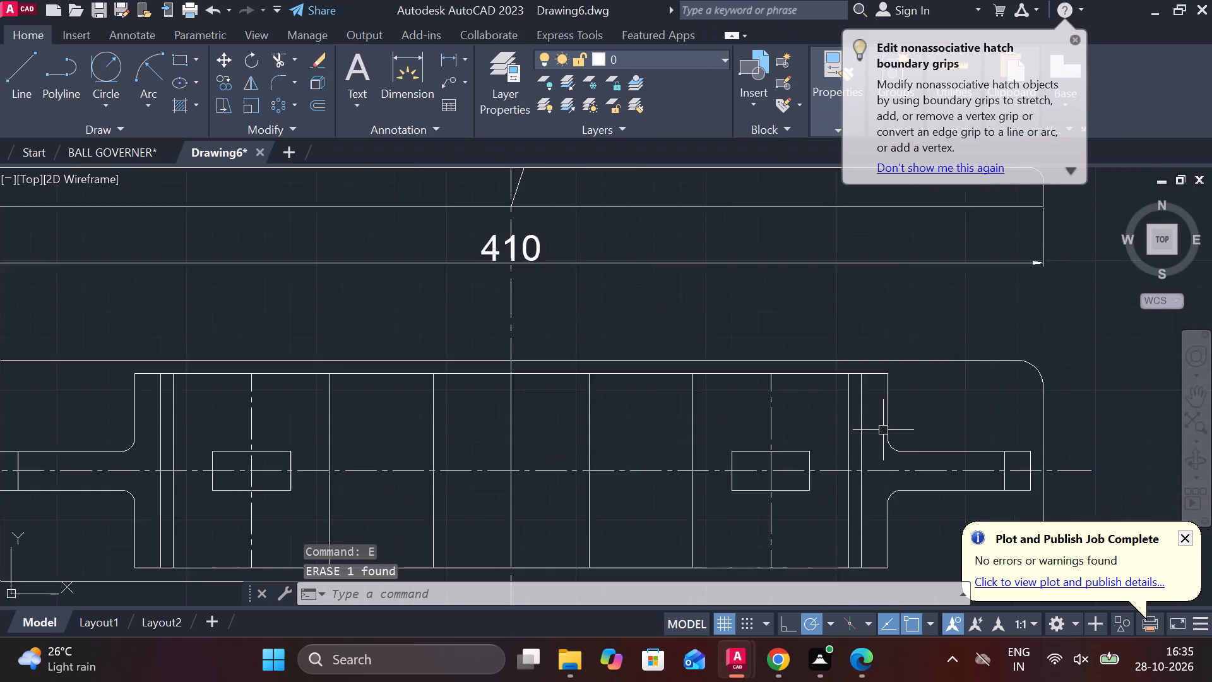
{"action": "scroll", "coordinate": [883, 430], "scroll_direction": "down", "scroll_amount": 1}
{"action": "scroll", "coordinate": [424, 426], "scroll_direction": "up", "scroll_amount": 1}
{"action": "middle_click_drag", "start_coordinate": [422, 426], "coordinate": [426, 381]}
{"action": "middle_click_drag", "start_coordinate": [415, 357], "coordinate": [413, 304]}
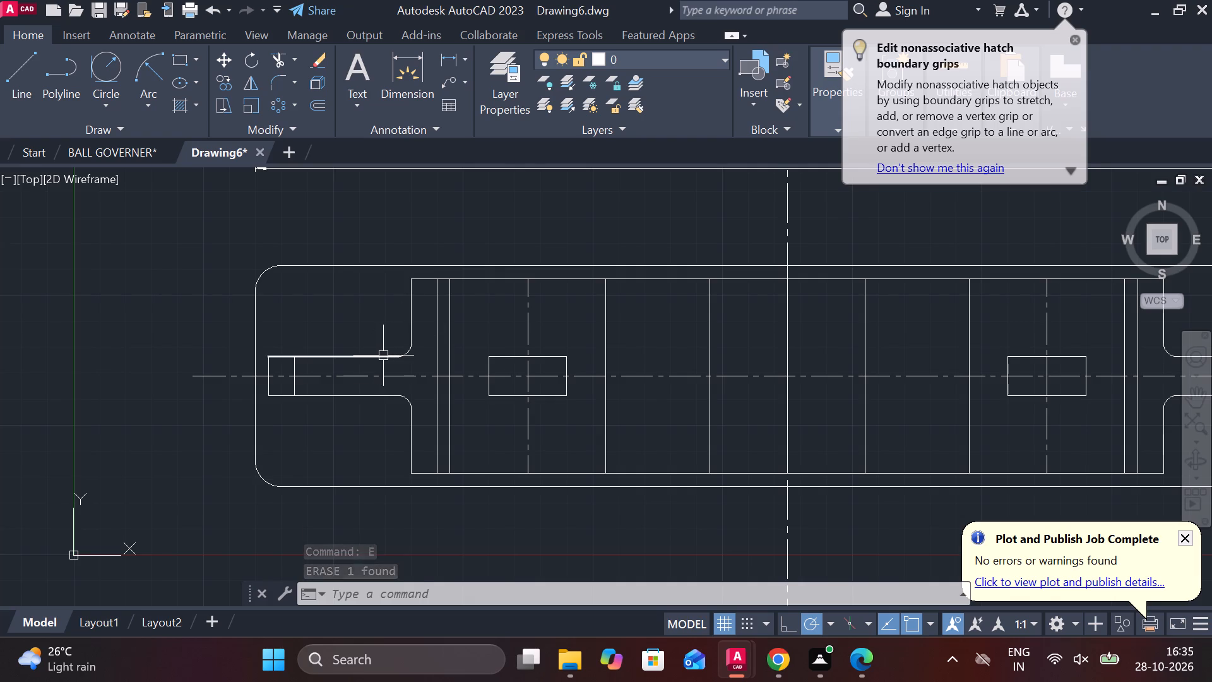
{"action": "key", "text": "Escape"}
{"action": "left_click", "coordinate": [362, 398]}
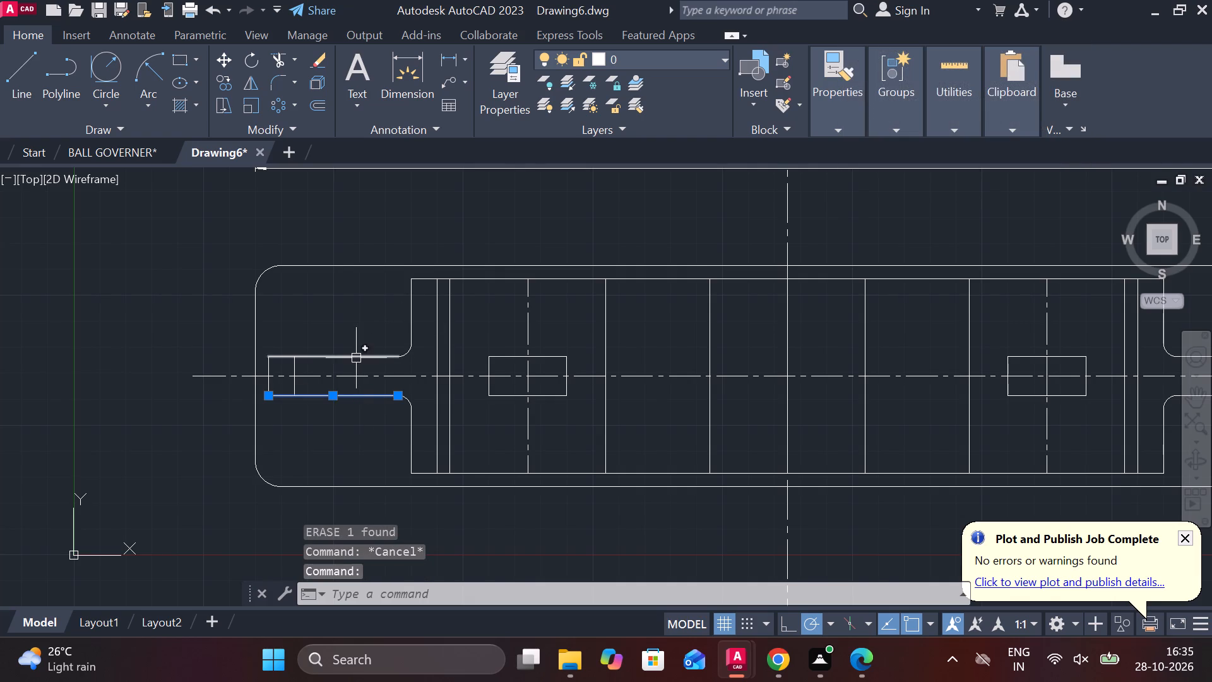
{"action": "left_click", "coordinate": [355, 357]}
{"action": "key", "text": "Escape"}
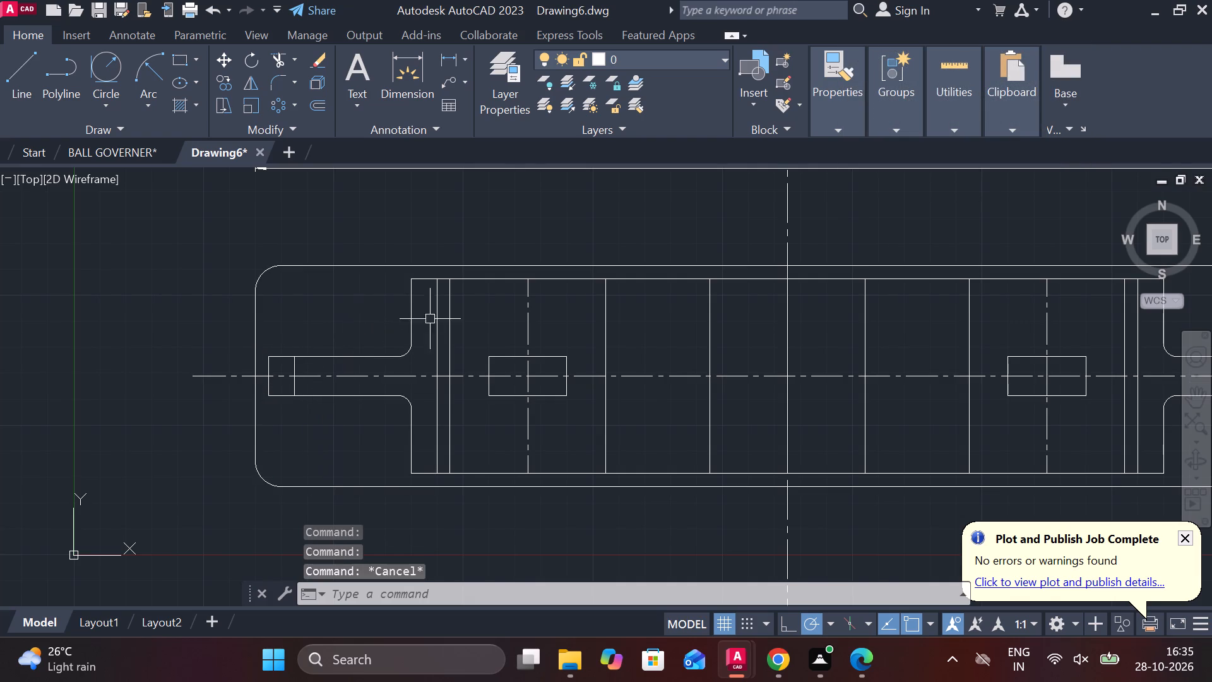
{"action": "left_click", "coordinate": [413, 350]}
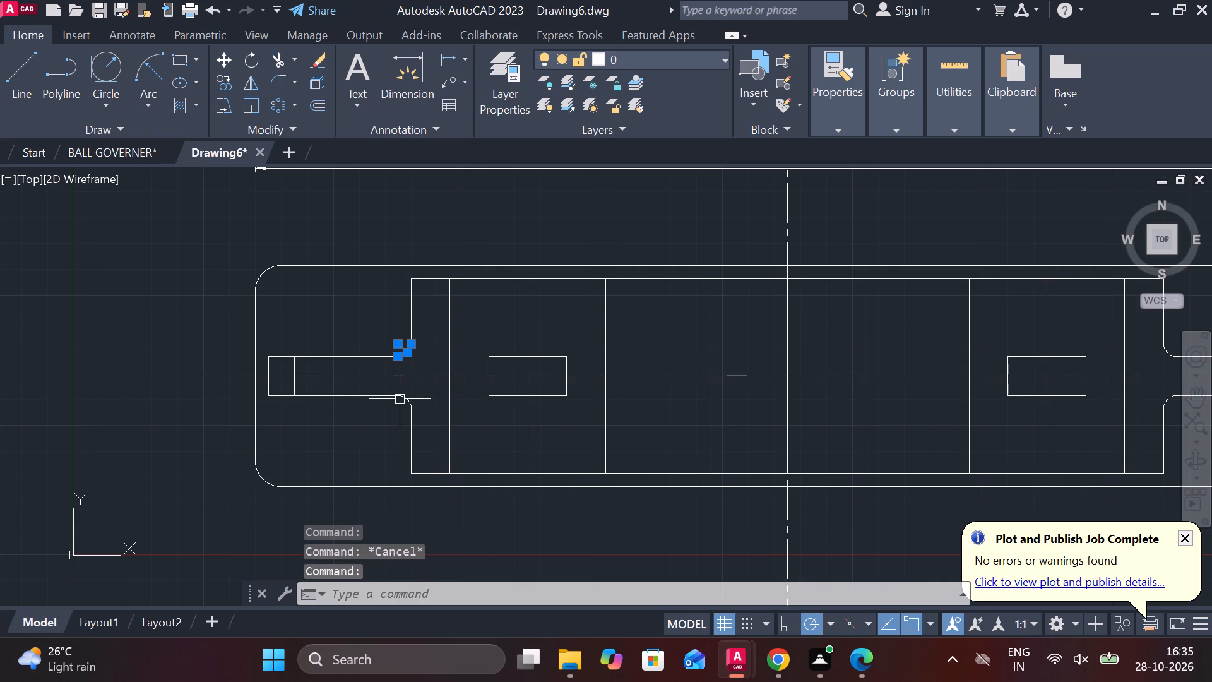
{"action": "left_click", "coordinate": [407, 398]}
{"action": "type", "text": "E"}
{"action": "key", "text": "space"}
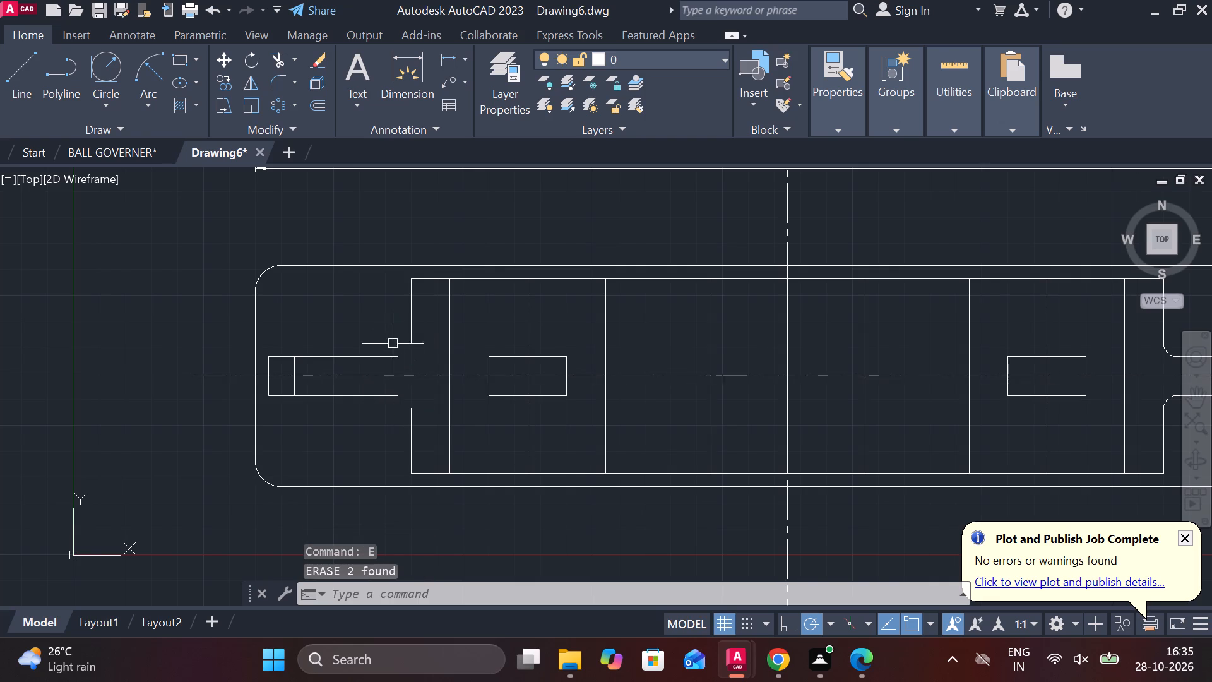
Extend the upper part of the left end wall's outer line down to close the gap in the plan view.
{"action": "type", "text": "EX"}
{"action": "key", "text": "space"}
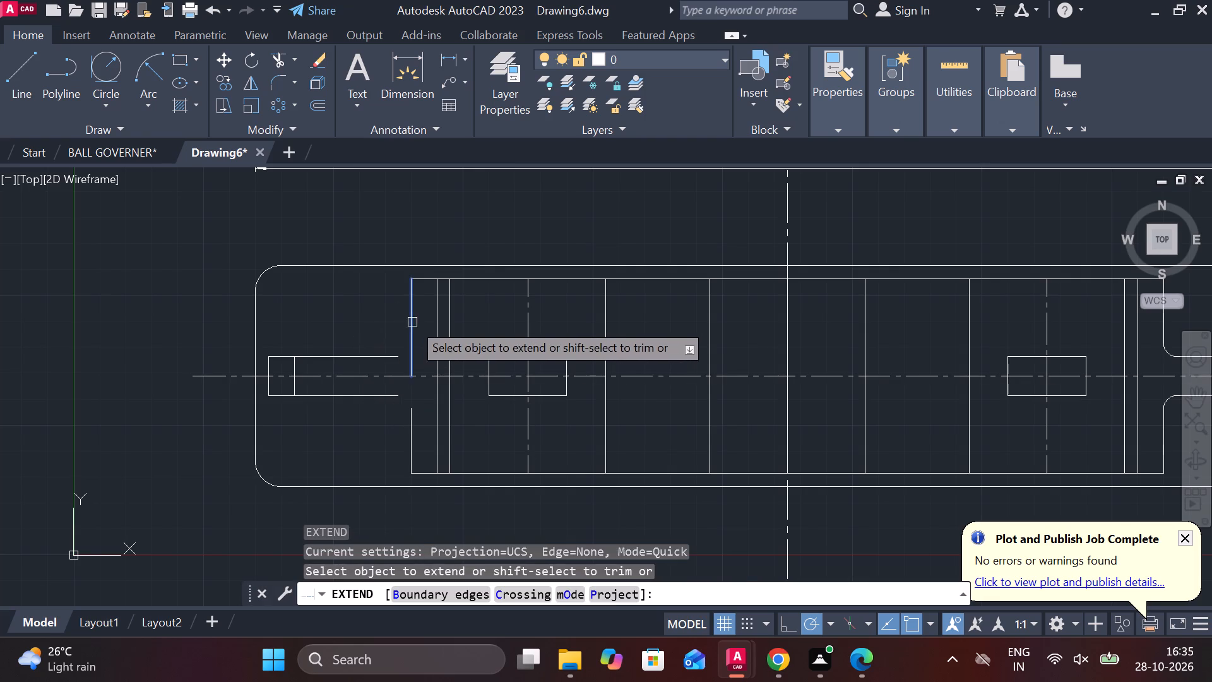
{"action": "left_click", "coordinate": [412, 322]}
{"action": "left_click", "coordinate": [412, 353]}
{"action": "scroll", "coordinate": [463, 358], "scroll_direction": "down", "scroll_amount": 2}
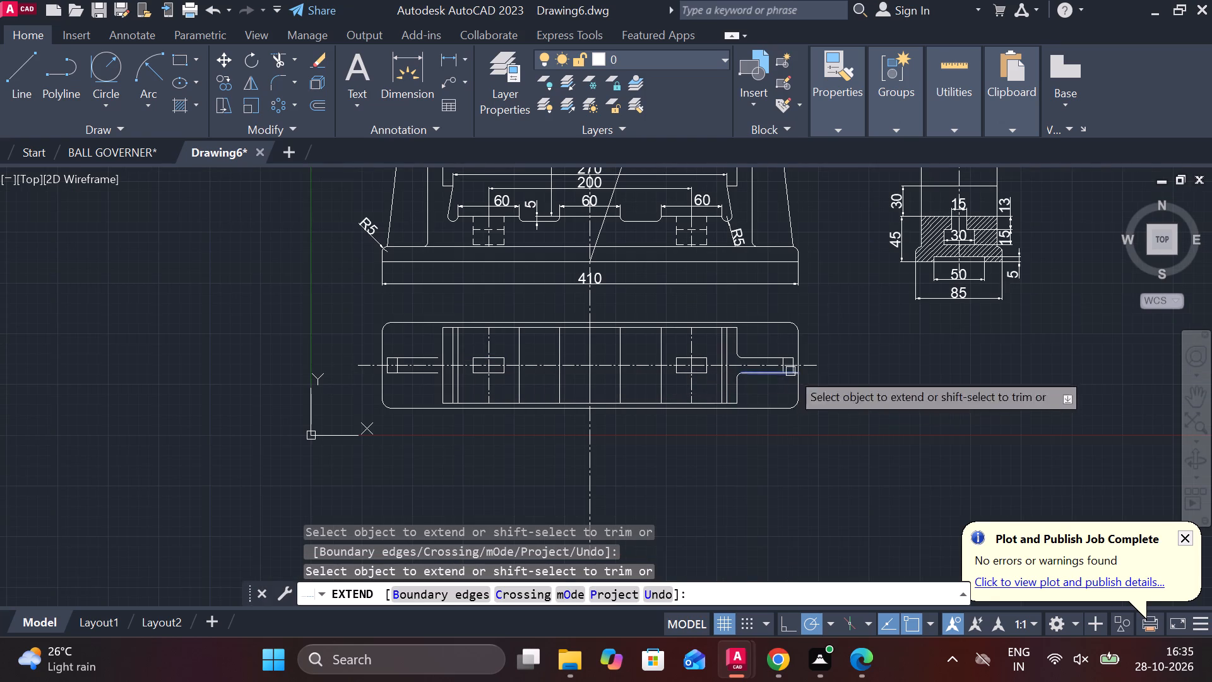
{"action": "scroll", "coordinate": [805, 376], "scroll_direction": "up", "scroll_amount": 2}
{"action": "key", "text": "Escape"}
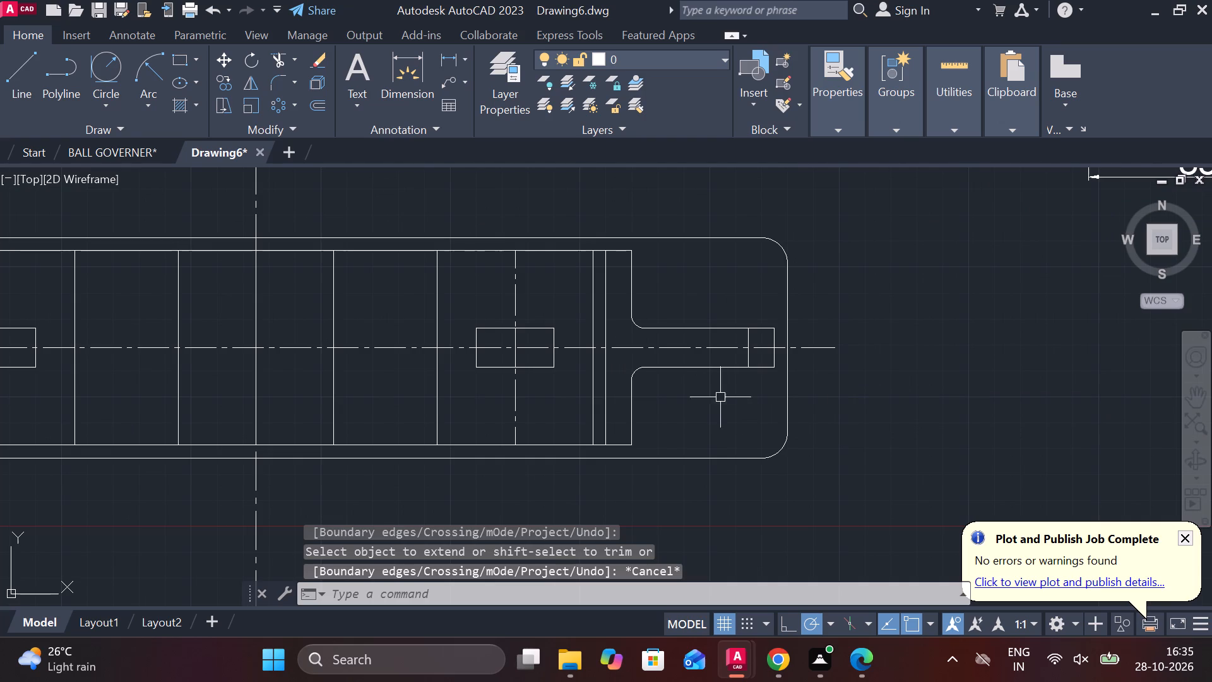
Erase the two fillet arcs where the right rib meets the end wall in the plan view.
{"action": "left_click", "coordinate": [631, 322]}
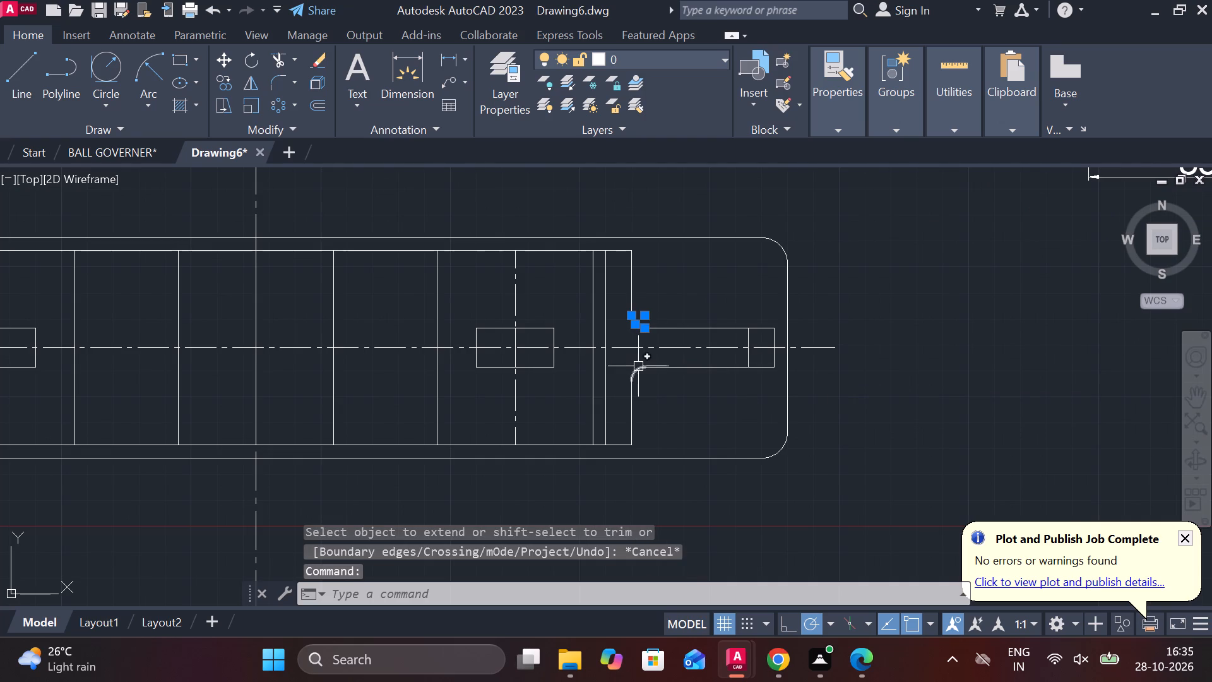
{"action": "left_click", "coordinate": [638, 366]}
{"action": "type", "text": "E"}
{"action": "key", "text": "space"}
Extend the upper part of the right end wall's outer line down to close the gap in the plan view.
{"action": "type", "text": "EX"}
{"action": "key", "text": "space"}
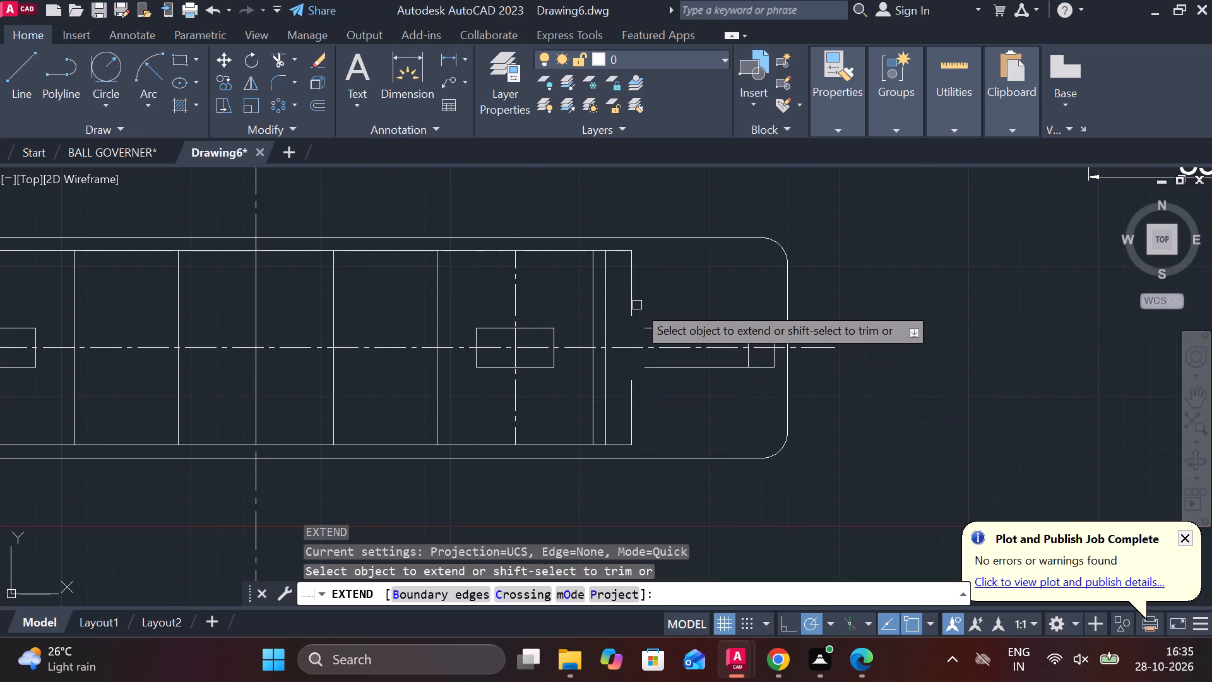
{"action": "left_click", "coordinate": [629, 297]}
{"action": "left_click", "coordinate": [629, 321]}
{"action": "scroll", "coordinate": [770, 316], "scroll_direction": "down", "scroll_amount": 2}
{"action": "key", "text": "Escape"}
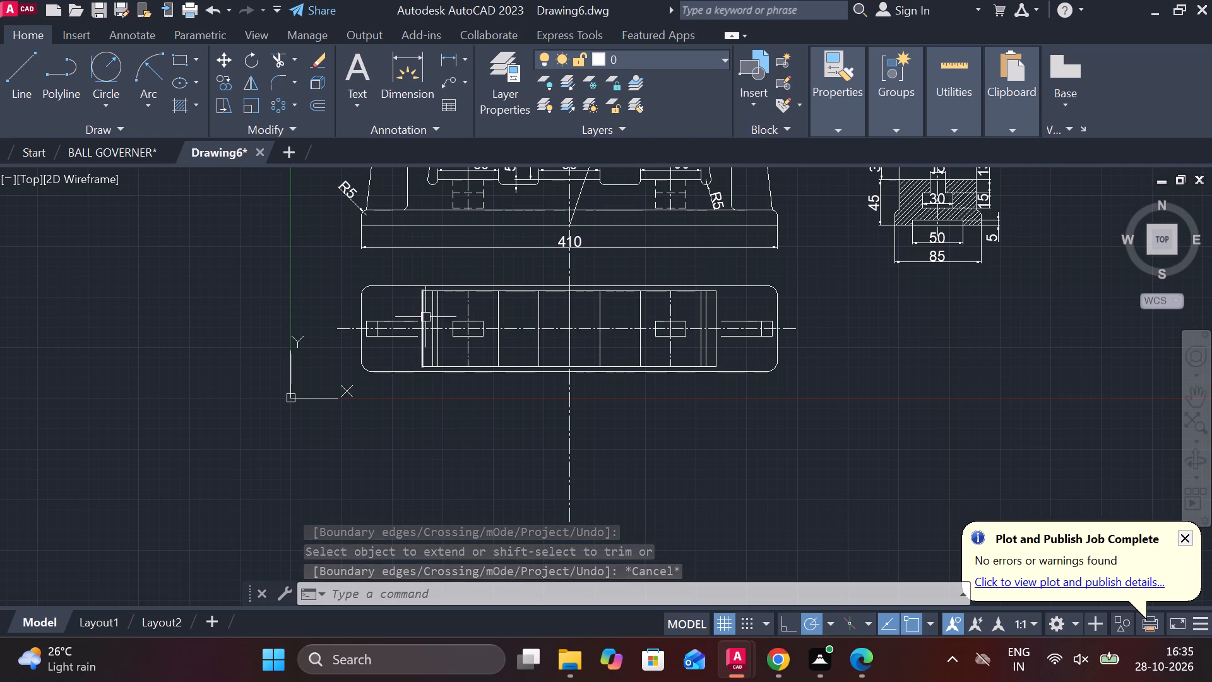
Draw a vertical line about 239 mm long from the front view's left upright outer edge down through the plan view.
{"action": "scroll", "coordinate": [417, 334], "scroll_direction": "up", "scroll_amount": 3}
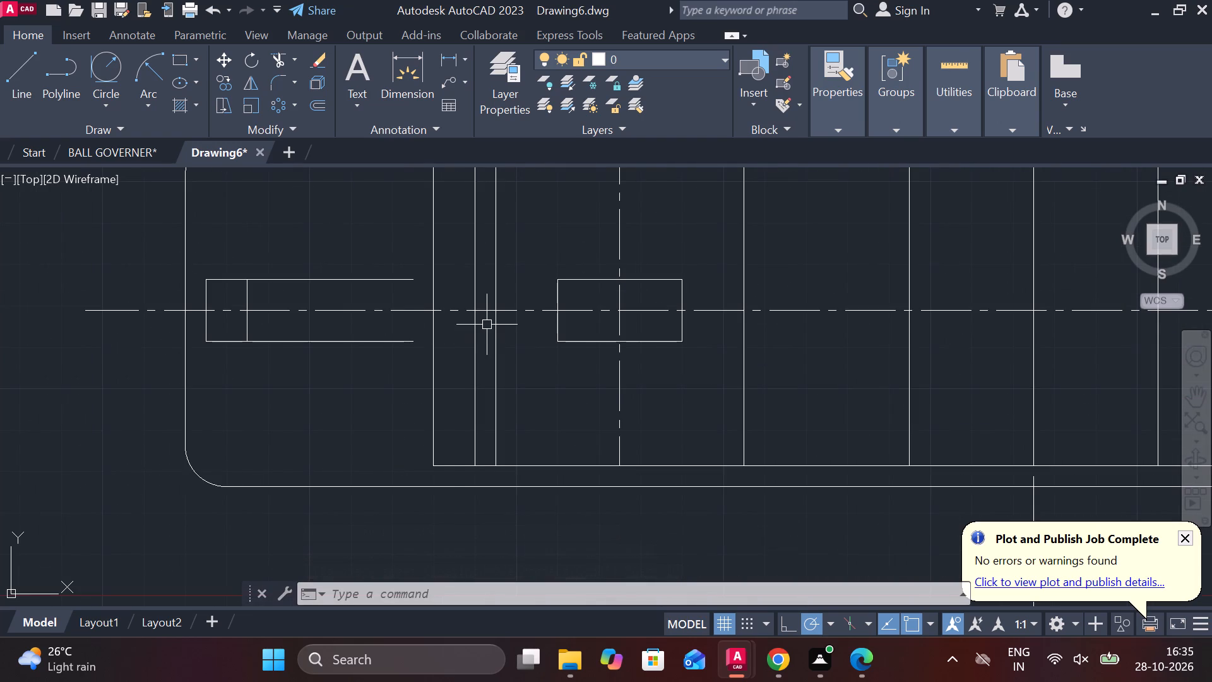
{"action": "scroll", "coordinate": [456, 314], "scroll_direction": "down", "scroll_amount": 2}
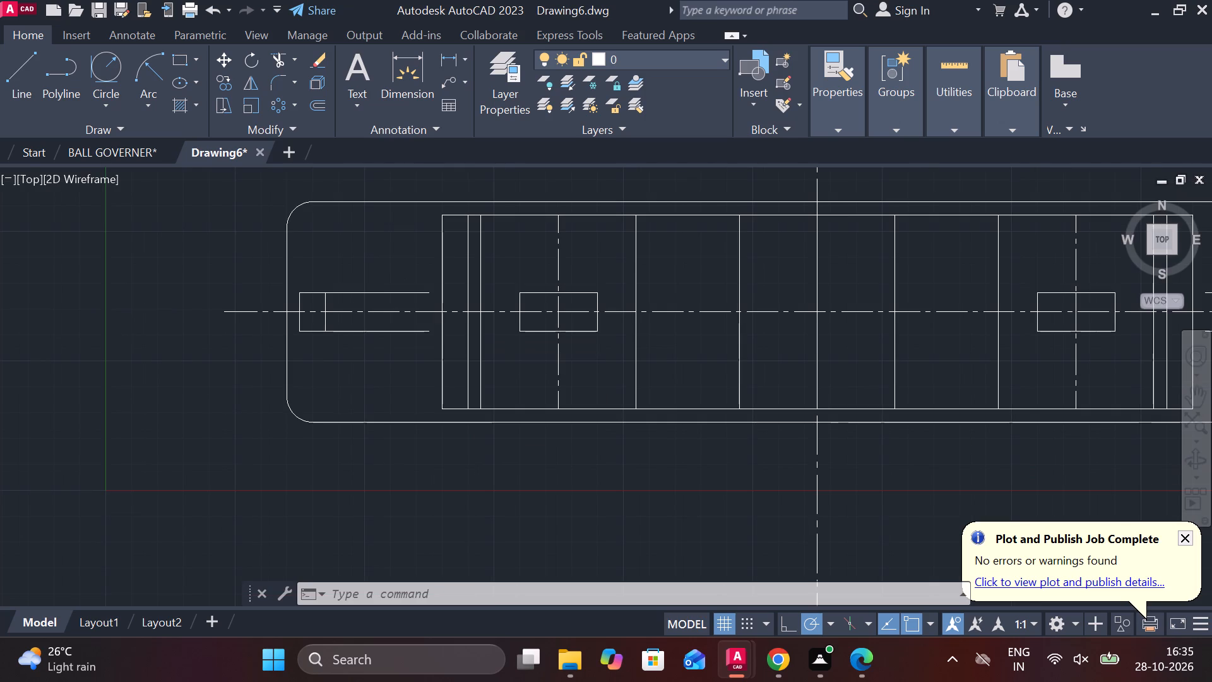
{"action": "middle_click_drag", "start_coordinate": [425, 289], "coordinate": [428, 410]}
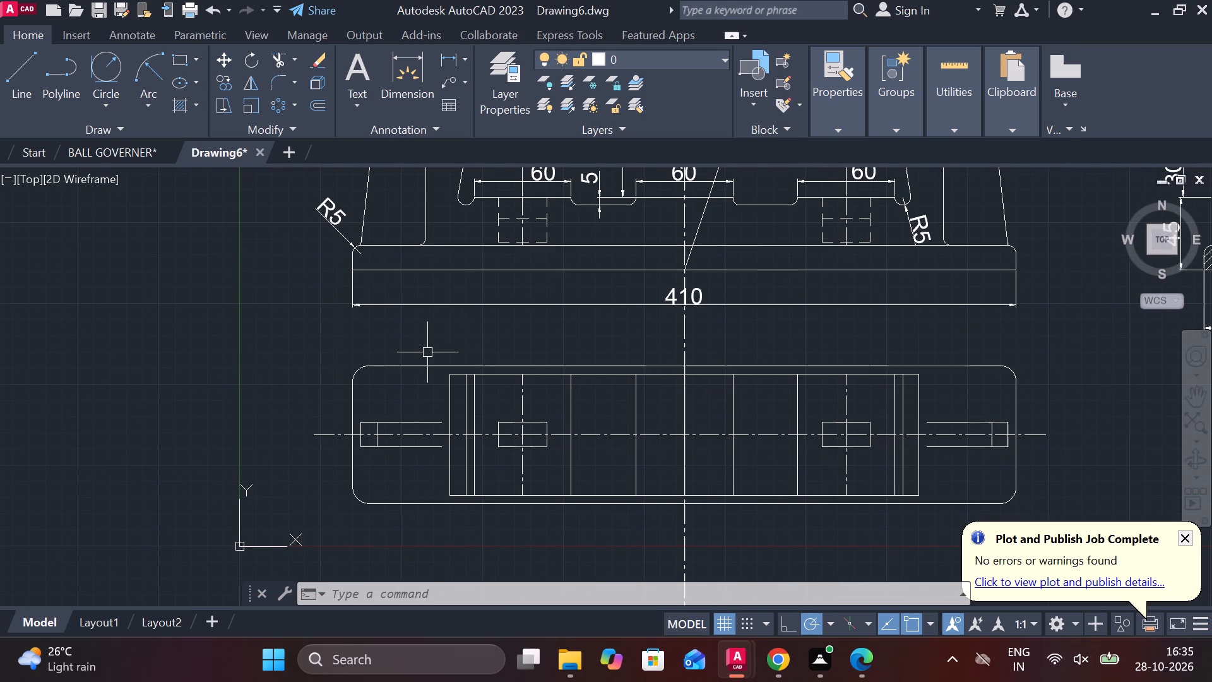
{"action": "key", "text": "l"}
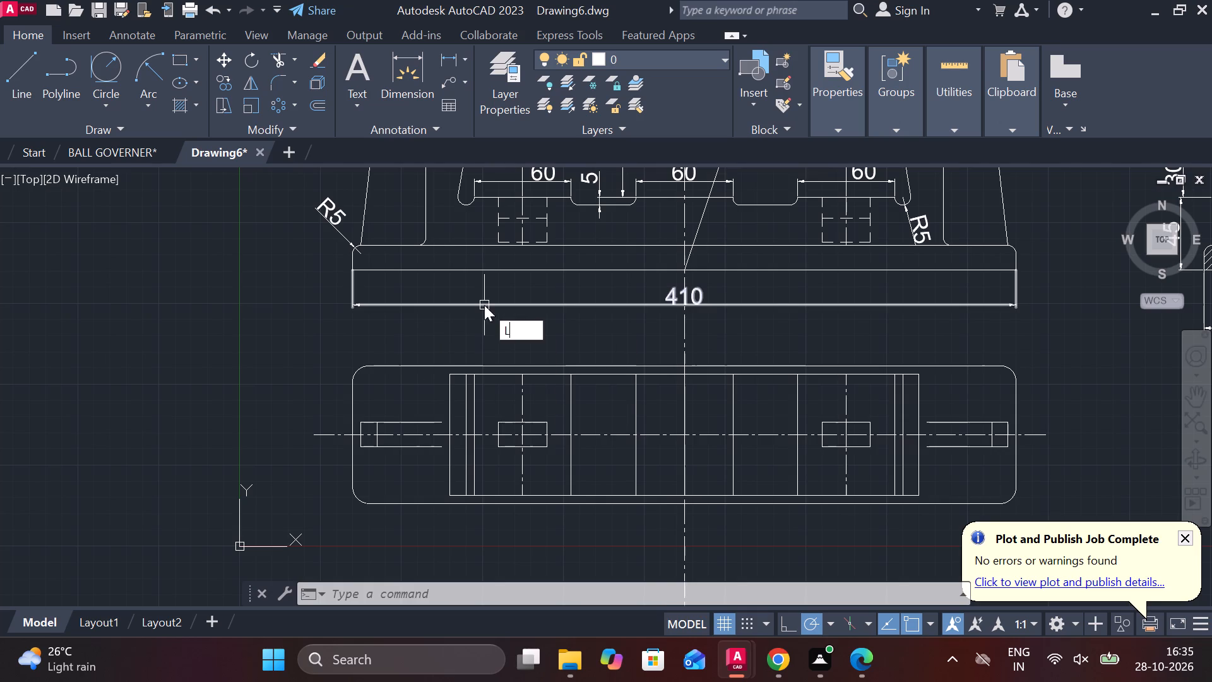
{"action": "key", "text": "Return"}
{"action": "scroll", "coordinate": [411, 251], "scroll_direction": "up", "scroll_amount": 3}
{"action": "scroll", "coordinate": [443, 203], "scroll_direction": "down", "scroll_amount": 2}
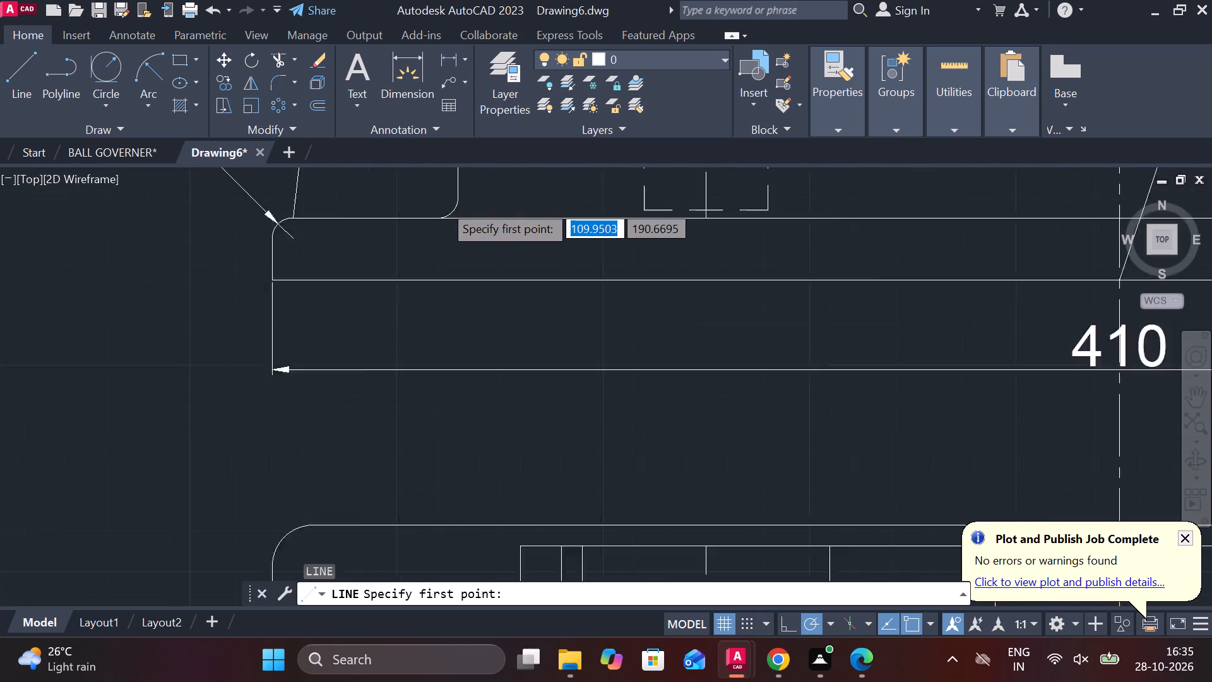
{"action": "scroll", "coordinate": [452, 220], "scroll_direction": "down", "scroll_amount": 2}
{"action": "middle_click_drag", "start_coordinate": [453, 234], "coordinate": [436, 342]}
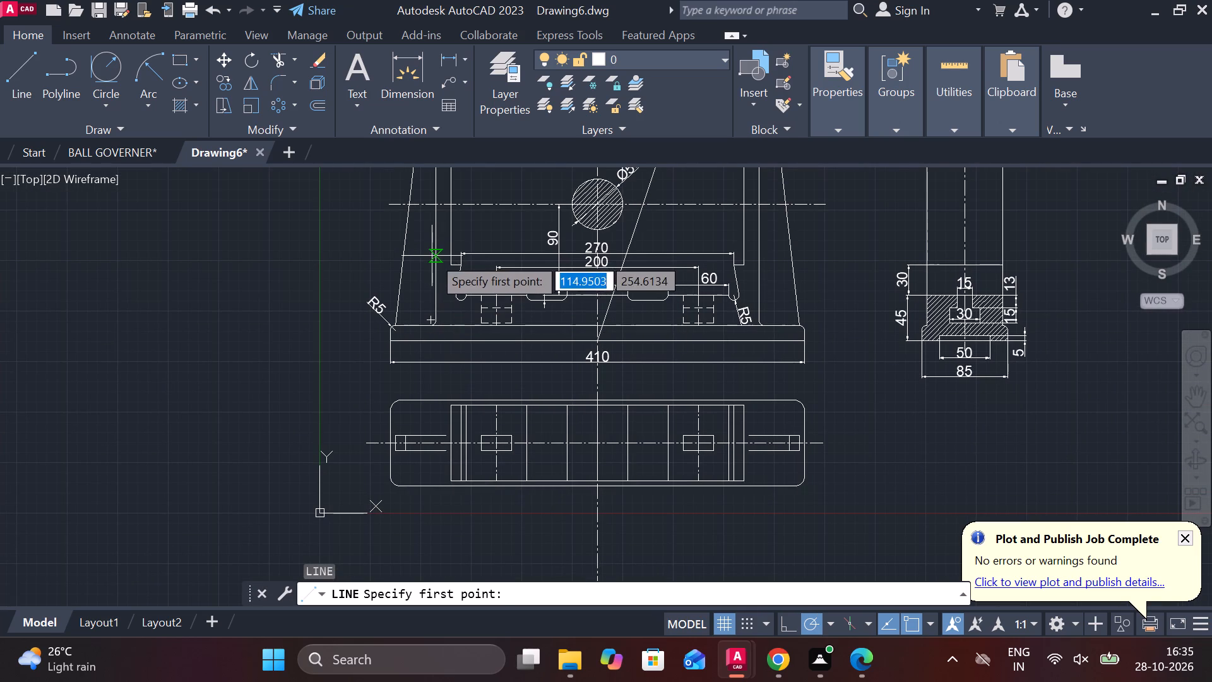
{"action": "left_click", "coordinate": [432, 256]}
{"action": "middle_click_drag", "start_coordinate": [451, 436], "coordinate": [436, 419]}
{"action": "scroll", "coordinate": [405, 476], "scroll_direction": "up", "scroll_amount": 2}
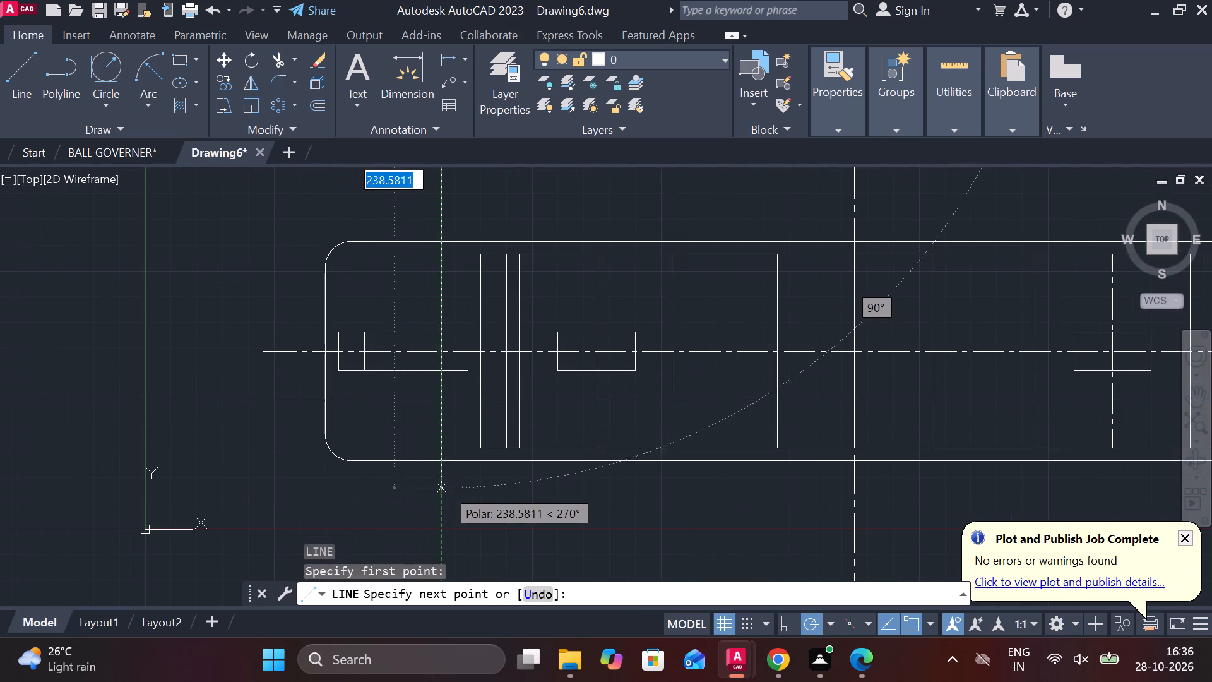
{"action": "left_click", "coordinate": [455, 489]}
{"action": "key", "text": "Escape"}
Trim the projected line's ends above and below the plan view's outer outline.
{"action": "type", "text": "TR"}
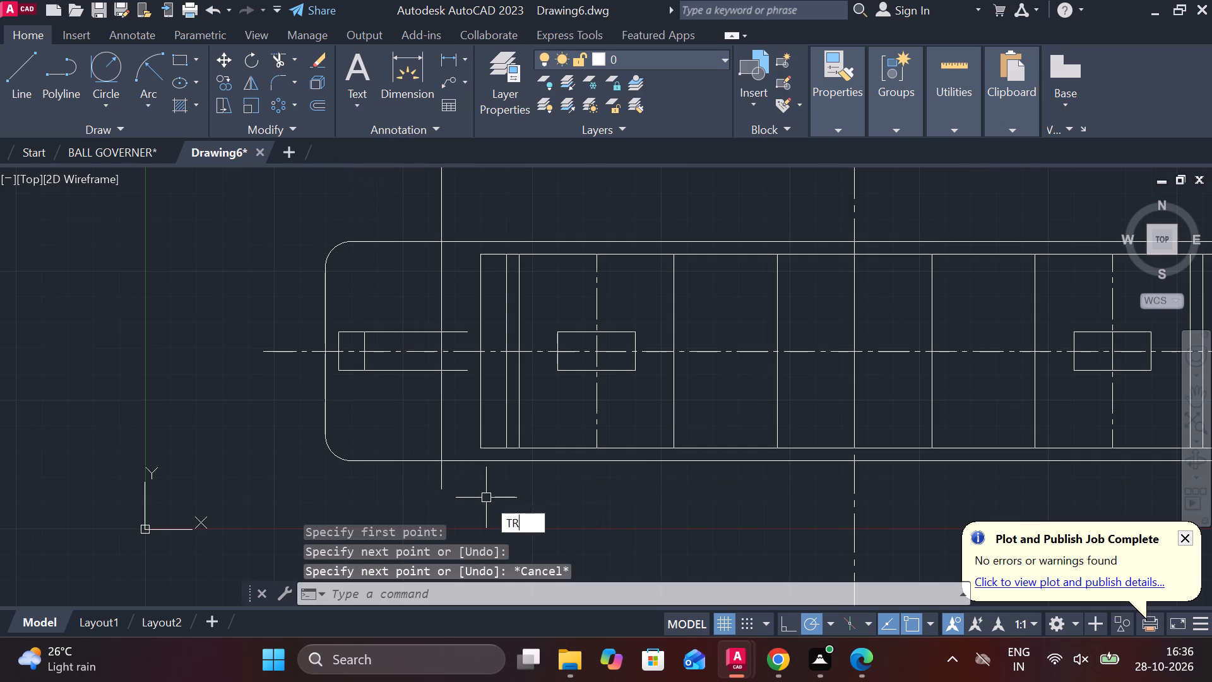
{"action": "key", "text": "space"}
{"action": "left_click", "coordinate": [448, 210]}
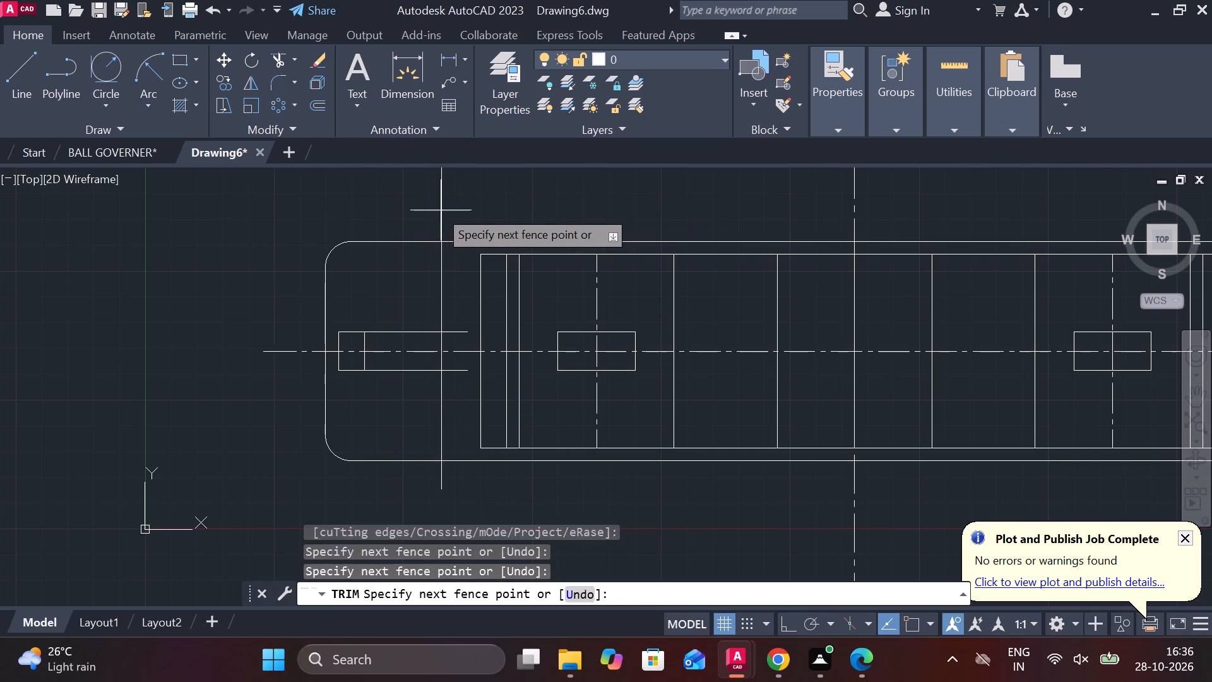
{"action": "left_click", "coordinate": [402, 204]}
{"action": "left_click", "coordinate": [437, 477]}
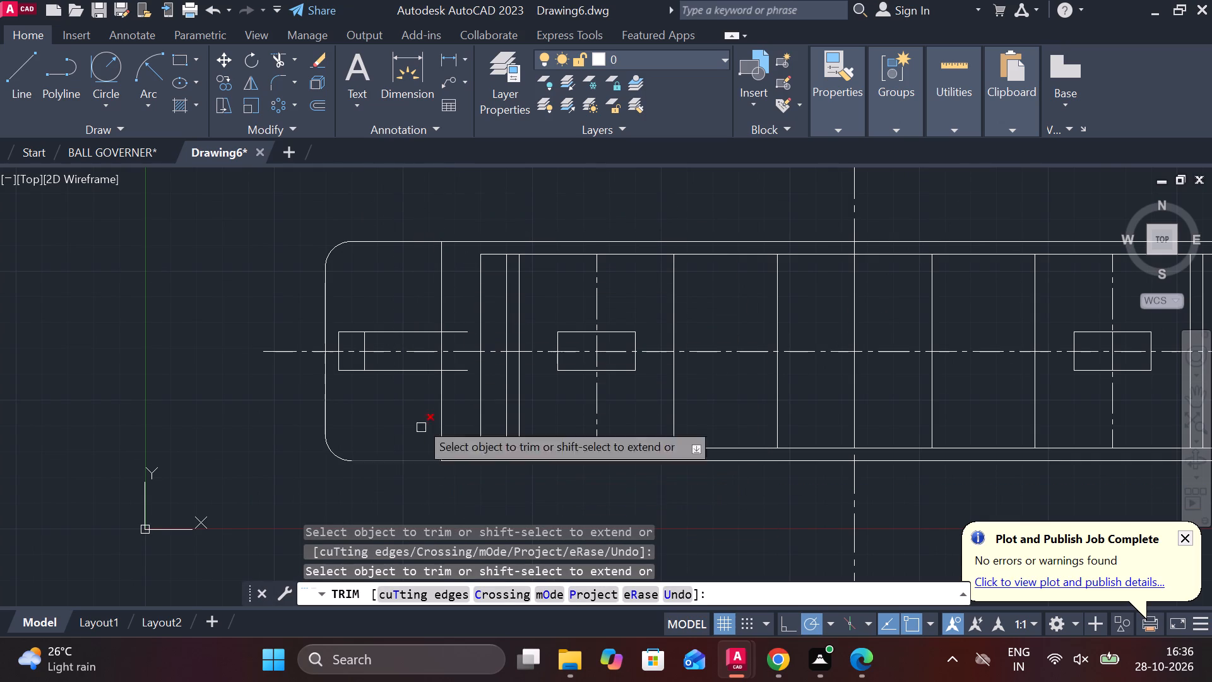
{"action": "middle_click_drag", "start_coordinate": [373, 257], "coordinate": [346, 512]}
{"action": "scroll", "coordinate": [445, 388], "scroll_direction": "down", "scroll_amount": 2}
{"action": "scroll", "coordinate": [505, 431], "scroll_direction": "up", "scroll_amount": 1}
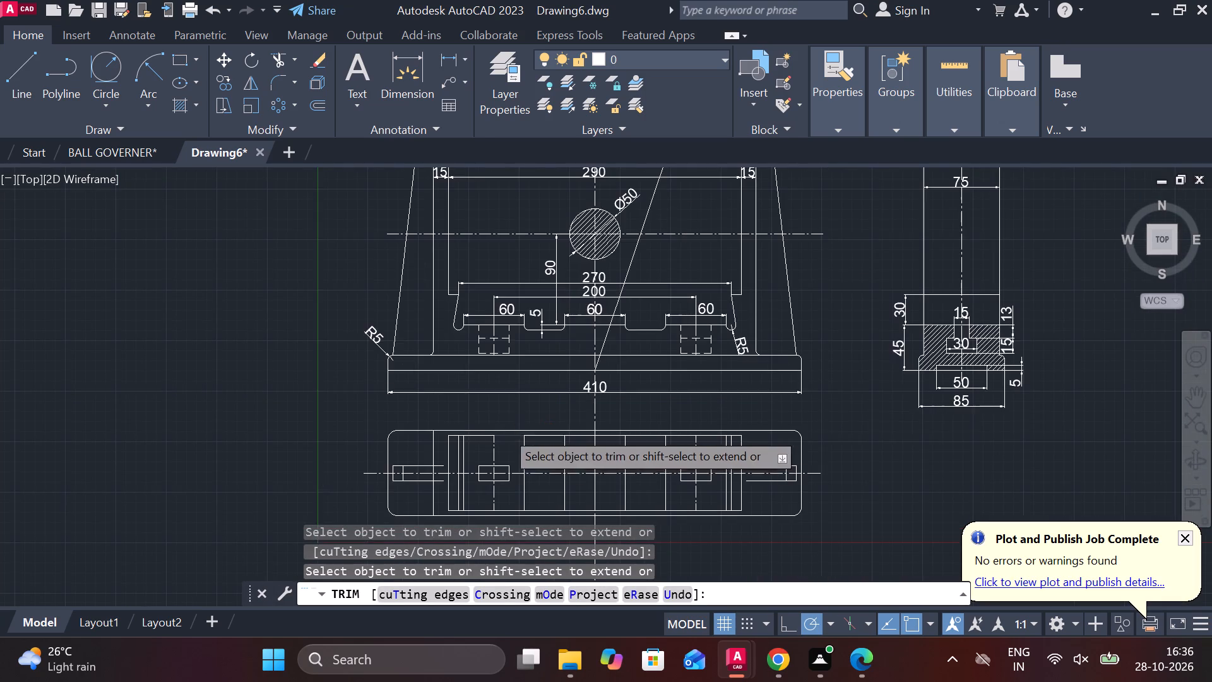
{"action": "scroll", "coordinate": [505, 431], "scroll_direction": "up", "scroll_amount": 1}
{"action": "middle_click_drag", "start_coordinate": [421, 437], "coordinate": [442, 213]}
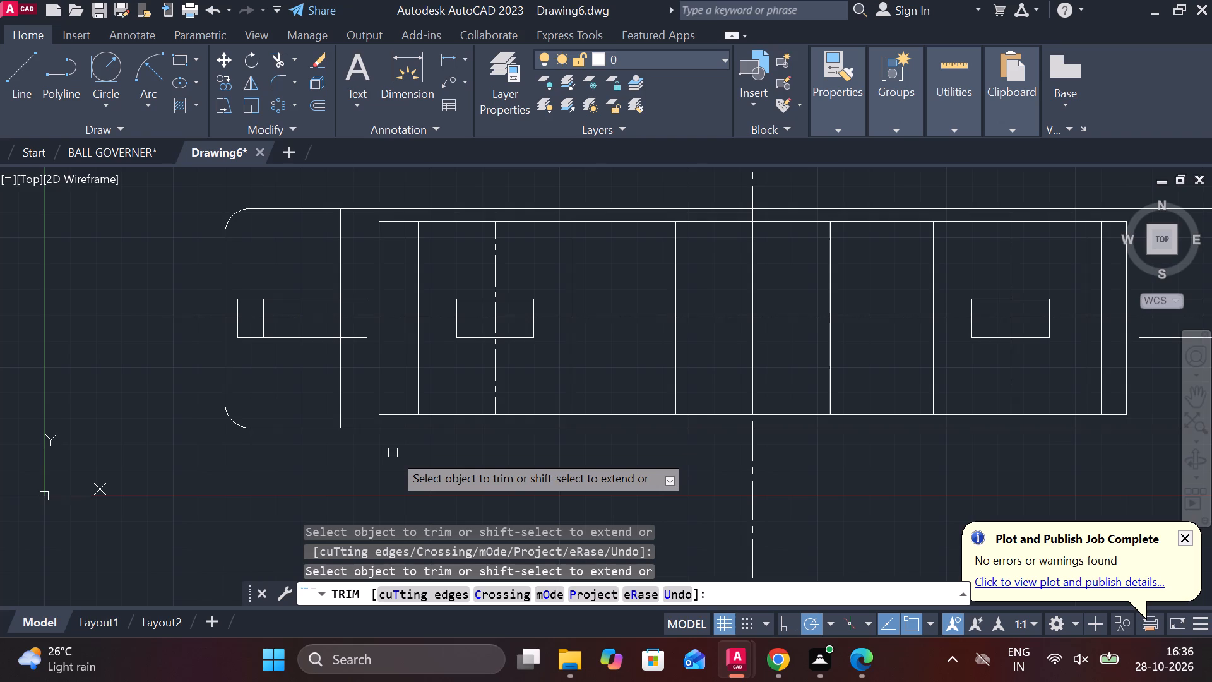
{"action": "scroll", "coordinate": [457, 327], "scroll_direction": "down", "scroll_amount": 1}
{"action": "middle_click_drag", "start_coordinate": [452, 237], "coordinate": [470, 321]}
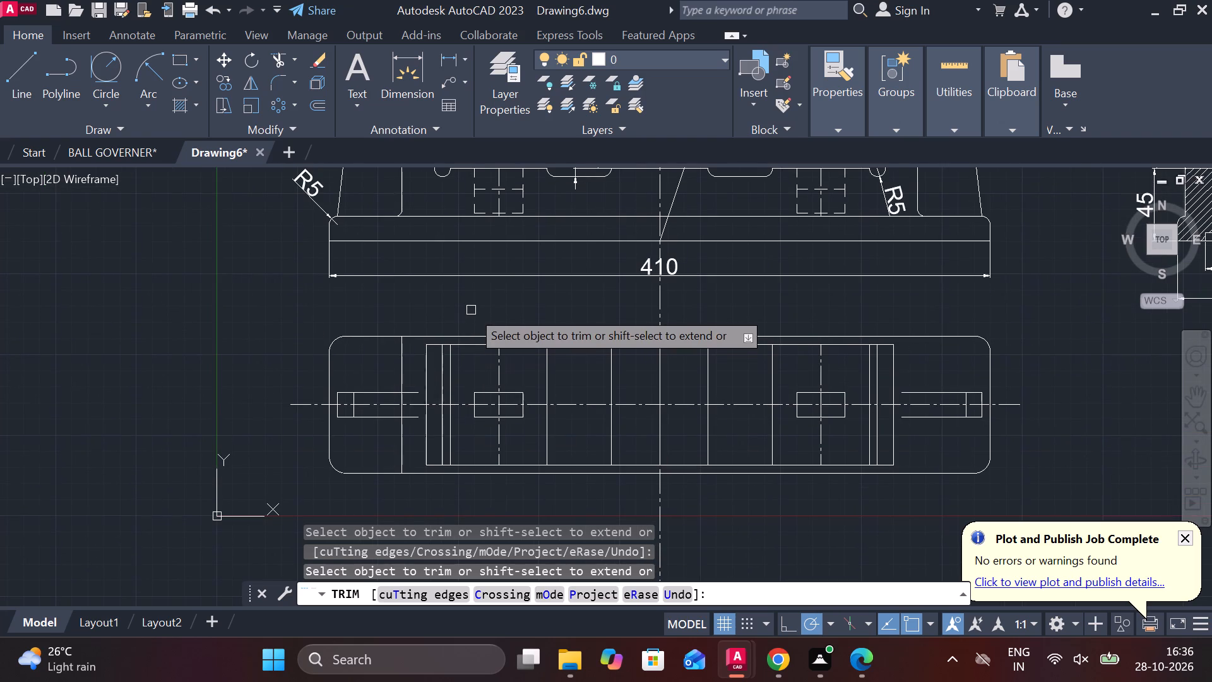
{"action": "middle_click_drag", "start_coordinate": [471, 310], "coordinate": [467, 338]}
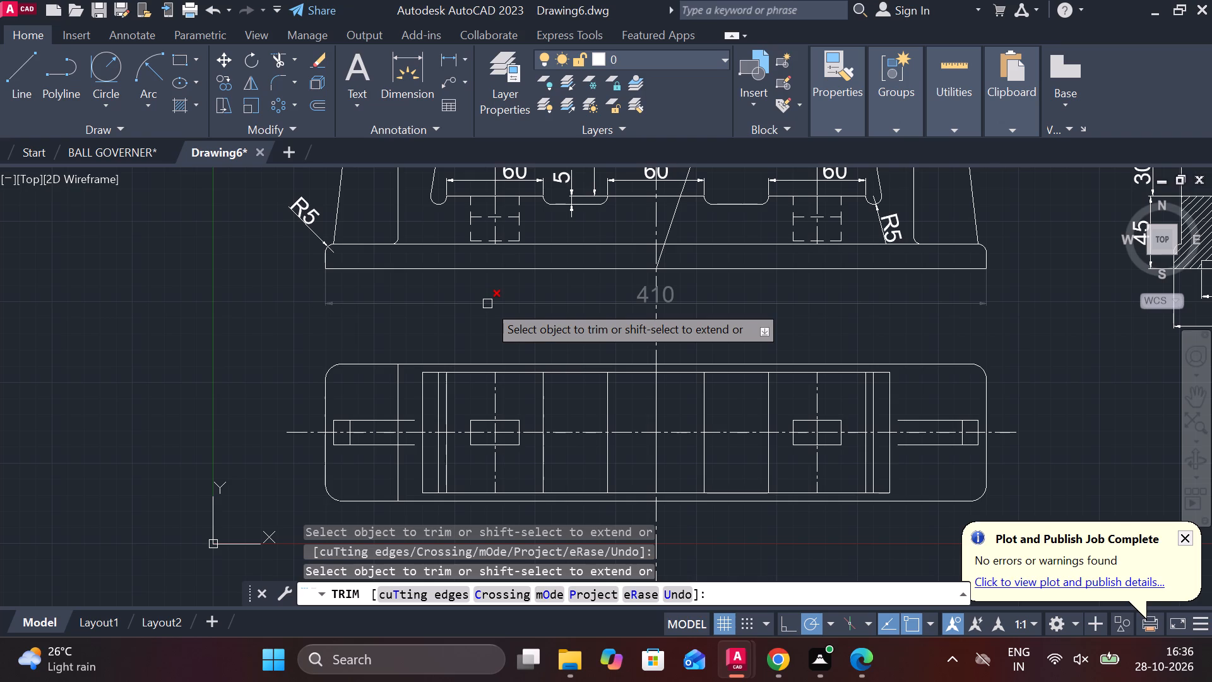
{"action": "key", "text": "Escape"}
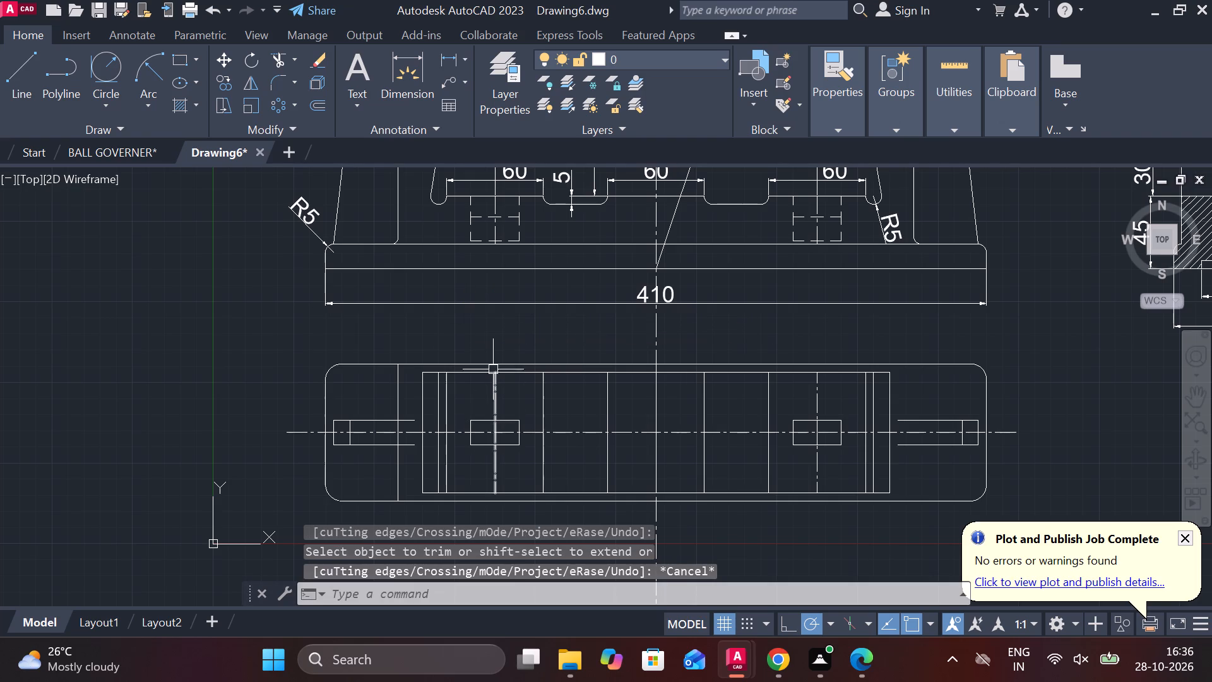
Erase the three vertical lines of the plan view's left end wall and the leftover short segment on its outer line.
{"action": "left_click", "coordinate": [450, 405]}
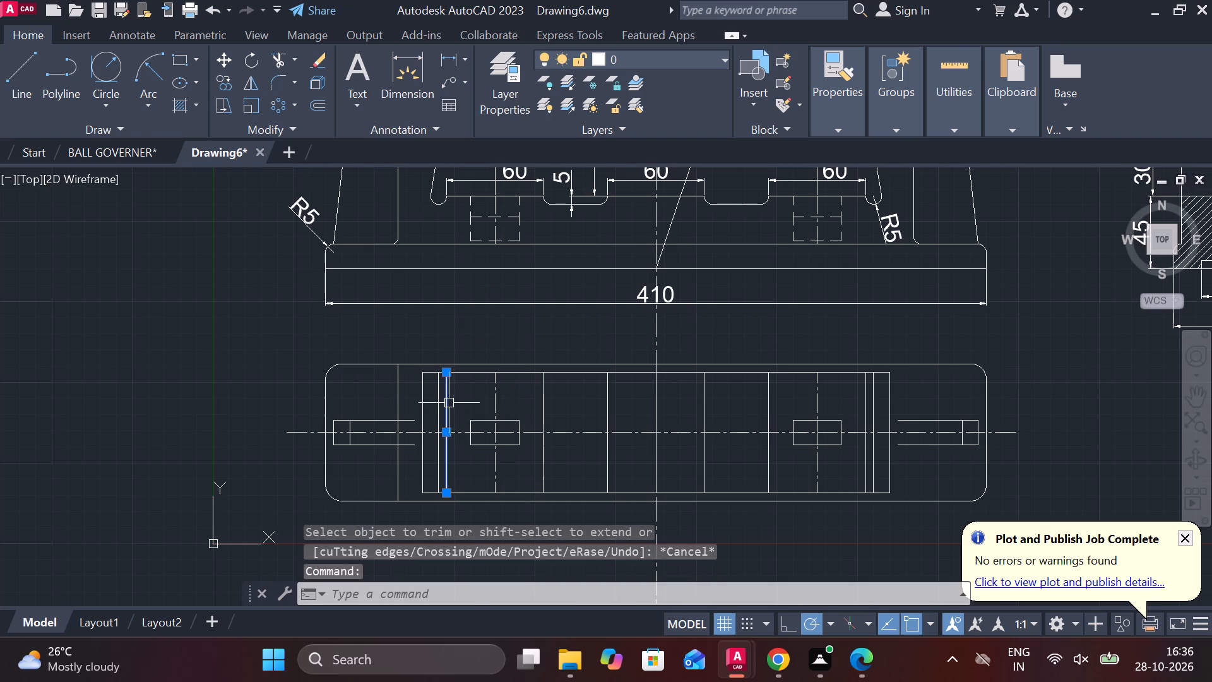
{"action": "left_click", "coordinate": [438, 392]}
{"action": "left_click", "coordinate": [420, 393]}
{"action": "type", "text": "E"}
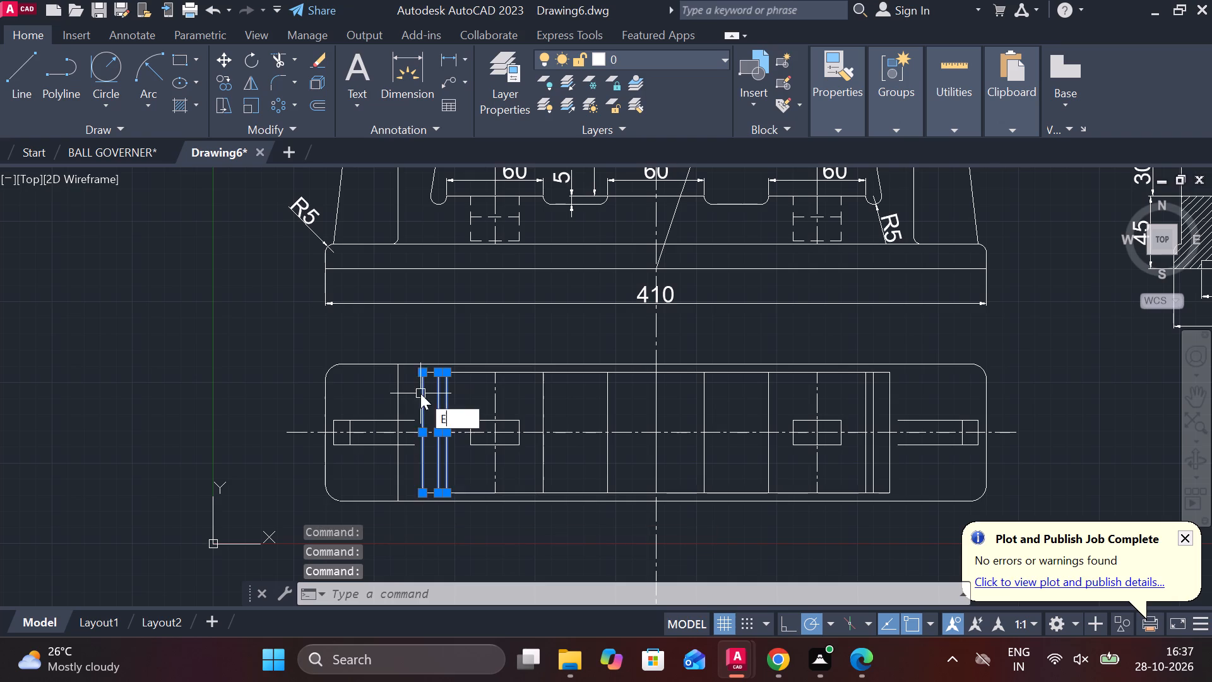
{"action": "key", "text": "space"}
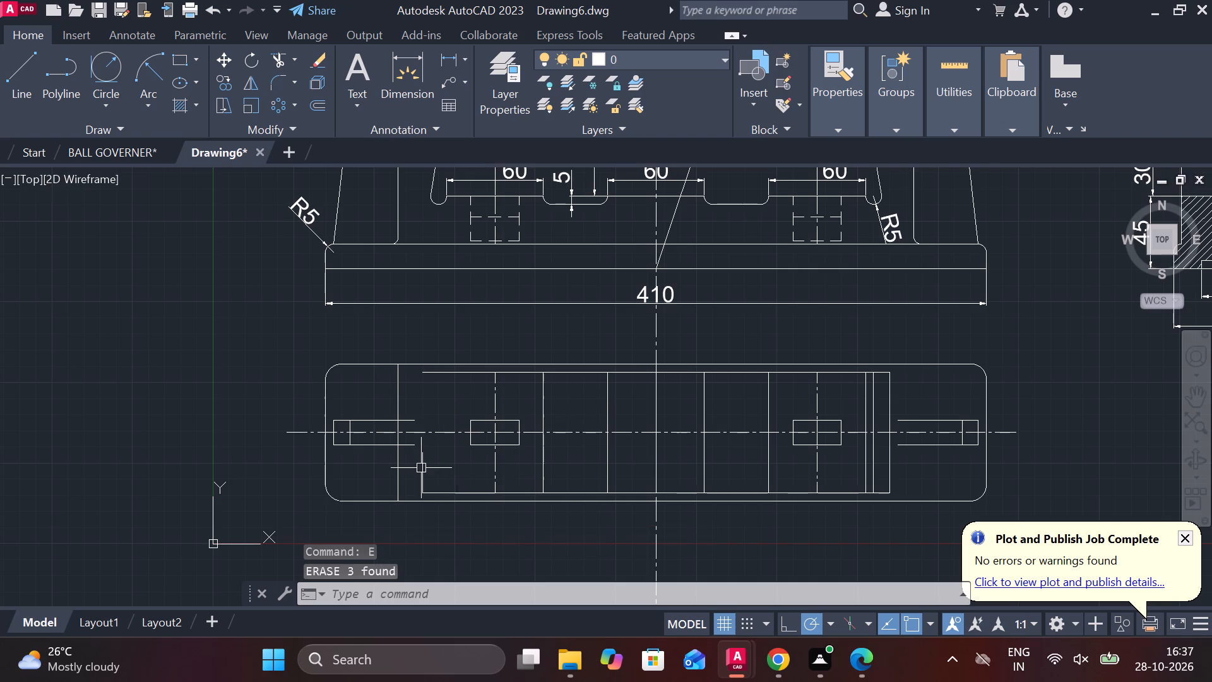
{"action": "left_click", "coordinate": [422, 461]}
{"action": "type", "text": "E"}
{"action": "key", "text": "space"}
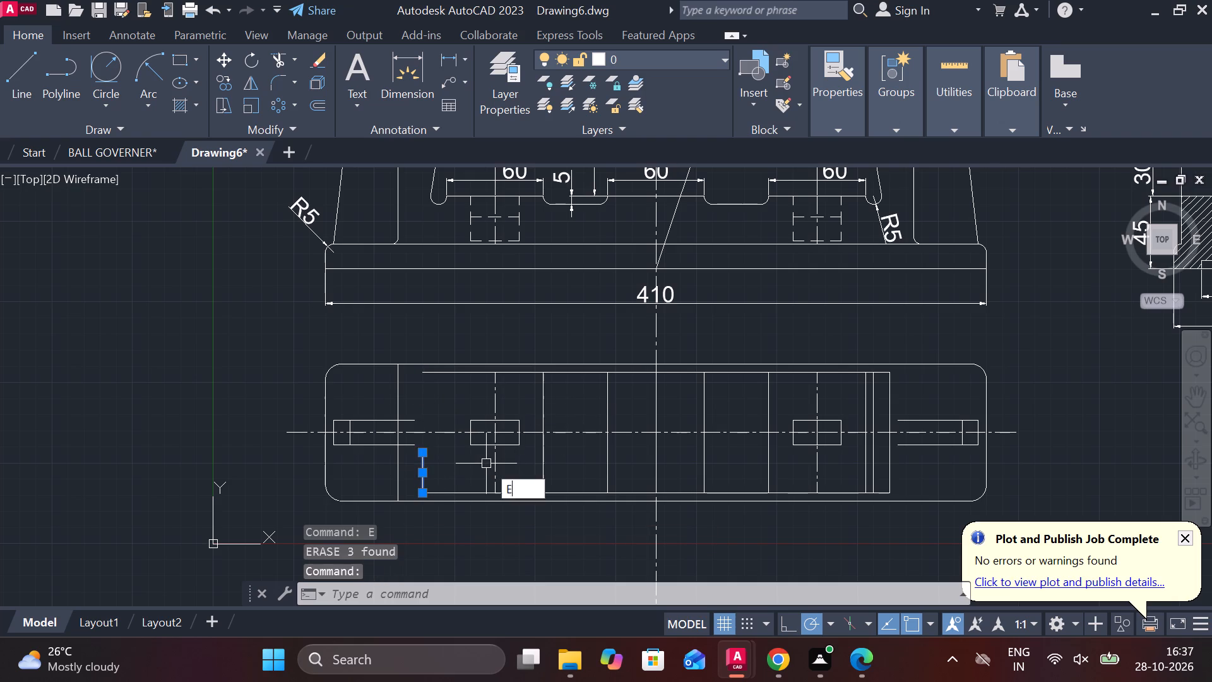
Offset the plan view's first vertical line beyond the left small rectangle through the lower end of the front view's left upright inner edge.
{"action": "left_click", "coordinate": [546, 397]}
{"action": "key", "text": "o"}
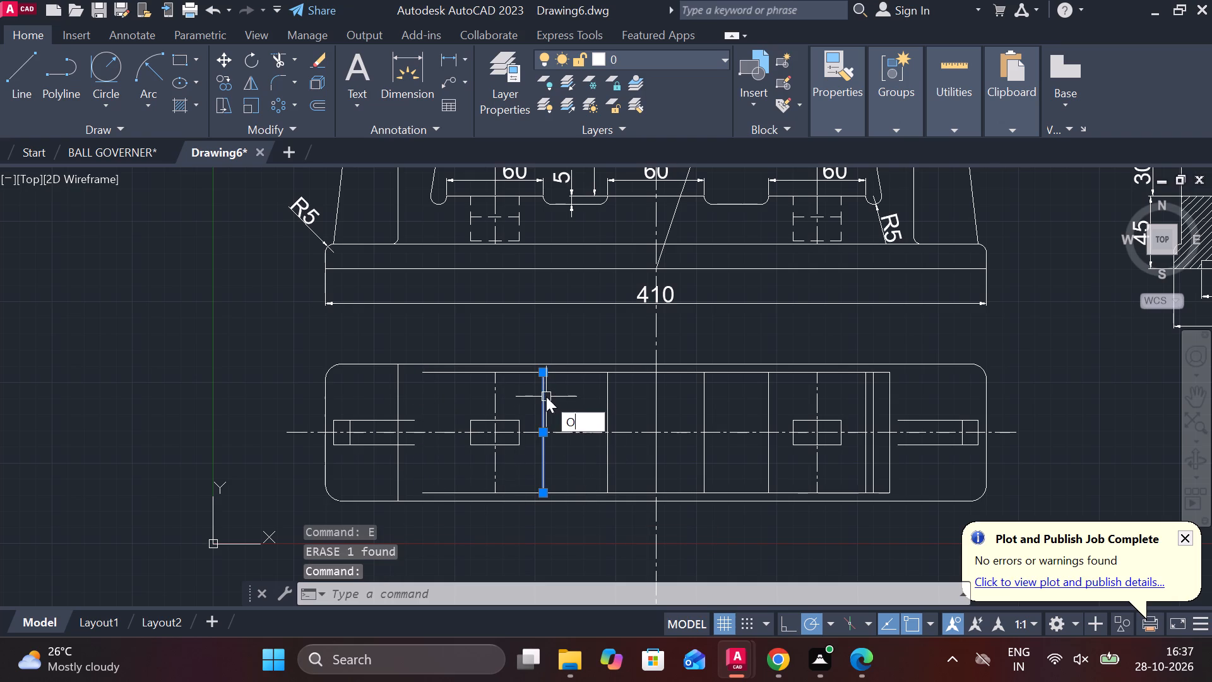
{"action": "key", "text": "Return"}
{"action": "key", "text": "Return"}
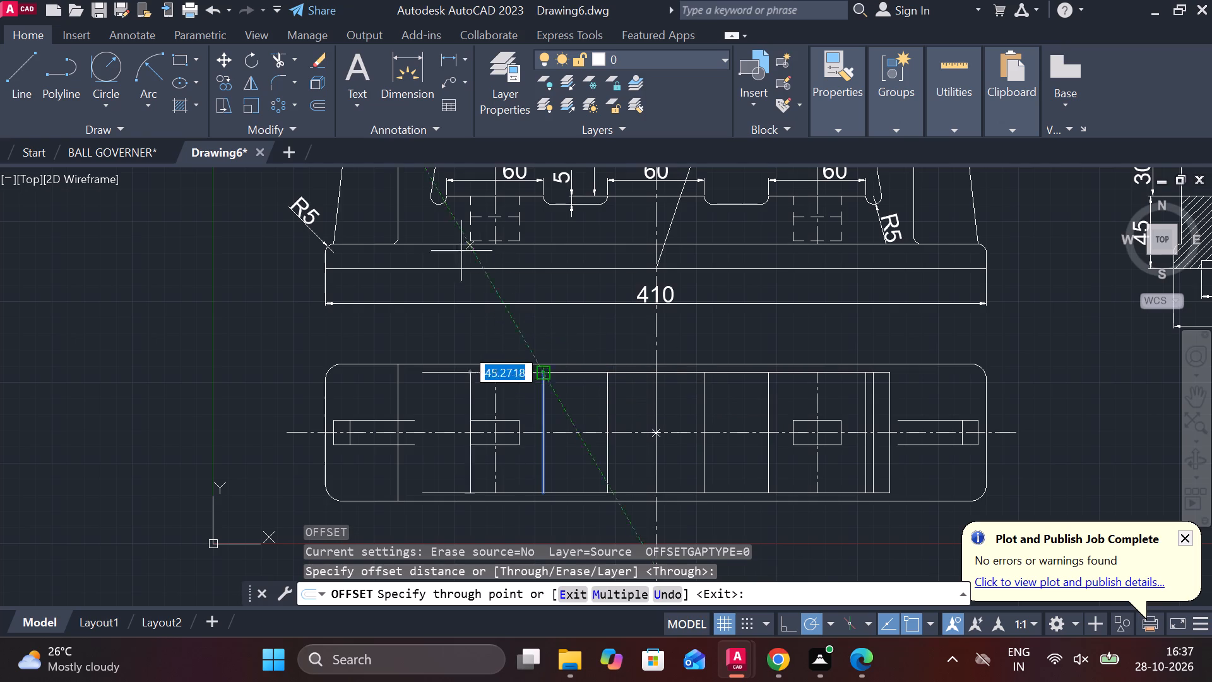
{"action": "scroll", "coordinate": [369, 205], "scroll_direction": "up", "scroll_amount": 2}
{"action": "scroll", "coordinate": [518, 261], "scroll_direction": "down", "scroll_amount": 1}
{"action": "middle_click_drag", "start_coordinate": [511, 257], "coordinate": [507, 419]}
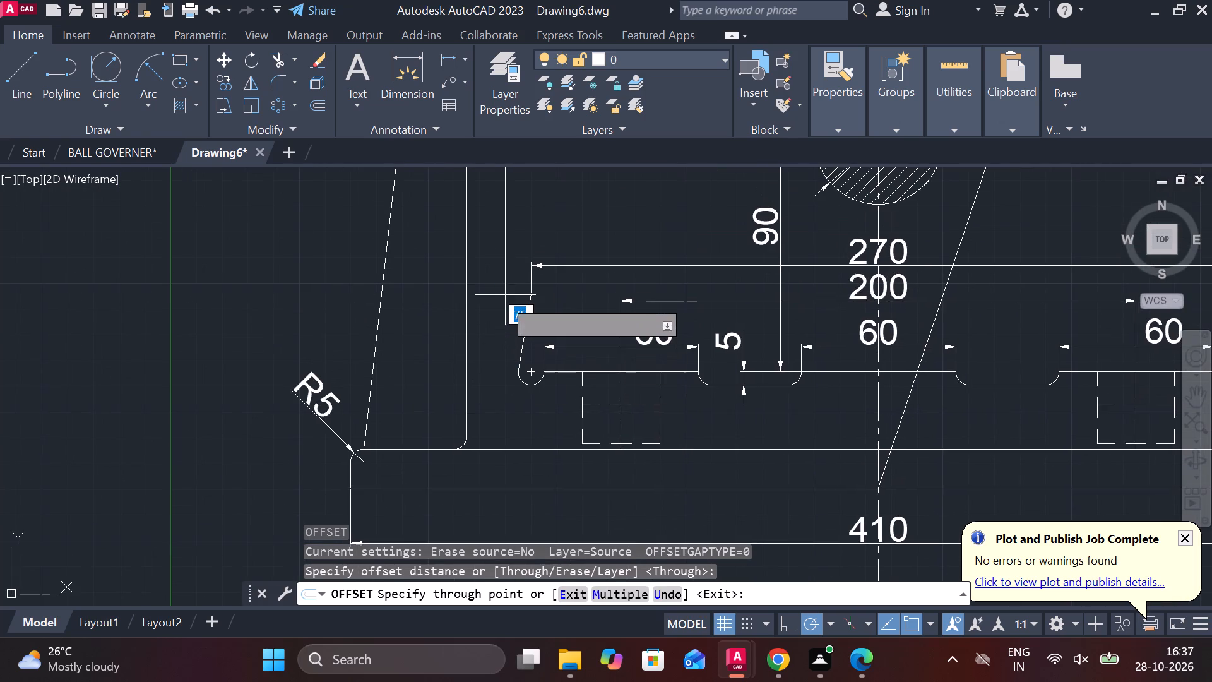
{"action": "left_click", "coordinate": [502, 297]}
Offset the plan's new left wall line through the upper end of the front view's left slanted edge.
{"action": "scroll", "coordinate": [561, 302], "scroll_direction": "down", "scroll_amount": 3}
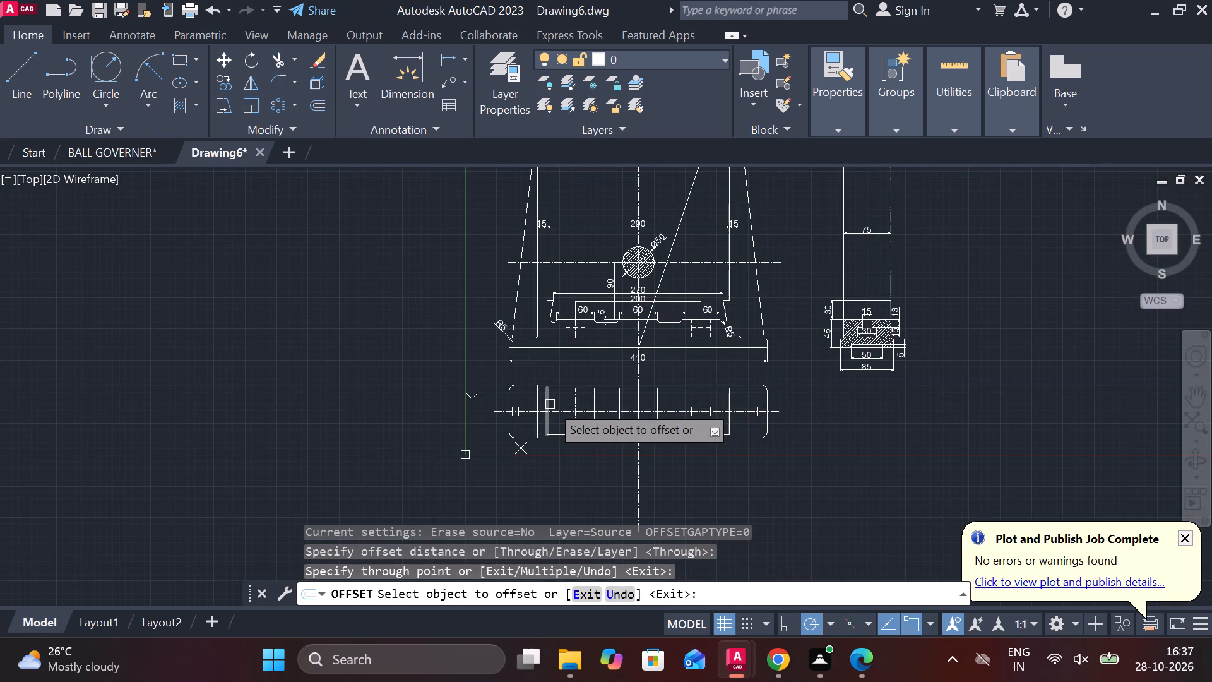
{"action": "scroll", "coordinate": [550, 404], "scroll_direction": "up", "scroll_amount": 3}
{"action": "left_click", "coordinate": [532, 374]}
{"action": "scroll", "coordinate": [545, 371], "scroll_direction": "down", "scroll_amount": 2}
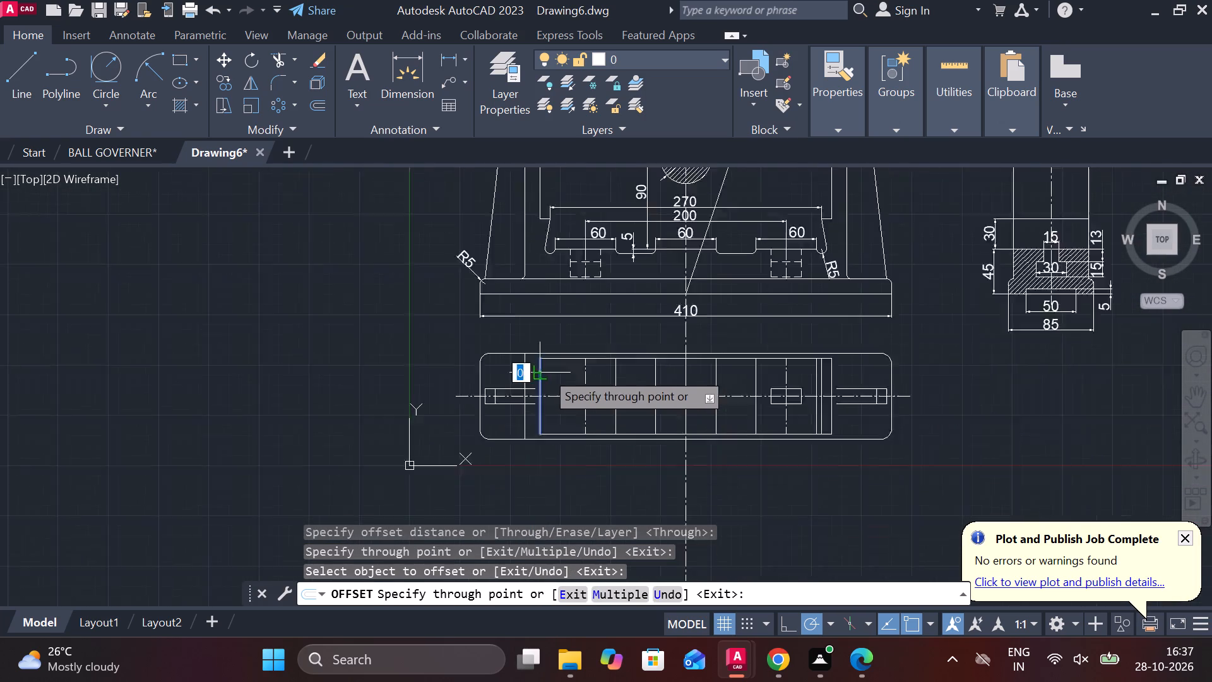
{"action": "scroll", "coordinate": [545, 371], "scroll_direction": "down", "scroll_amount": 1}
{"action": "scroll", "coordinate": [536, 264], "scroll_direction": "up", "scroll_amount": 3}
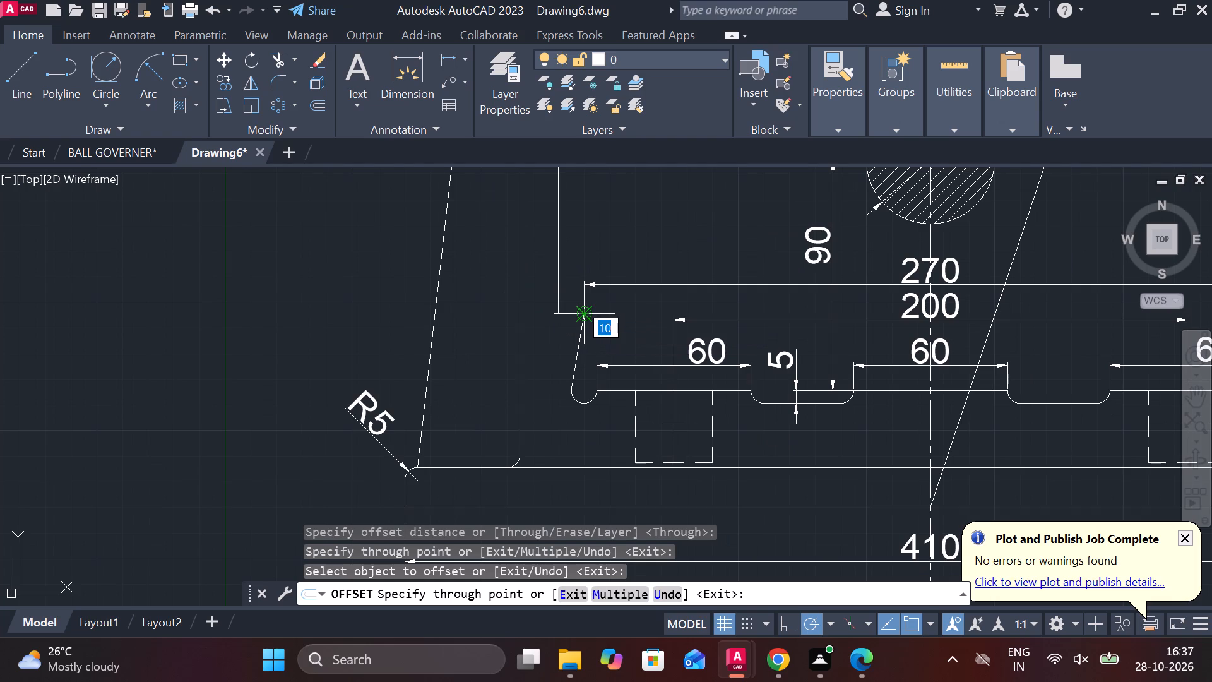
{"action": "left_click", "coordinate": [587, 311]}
Offset the plan's vertical line beyond the left small rectangle through the left end of the front view's leftmost 60 mm pad.
{"action": "scroll", "coordinate": [591, 321], "scroll_direction": "down", "scroll_amount": 2}
{"action": "scroll", "coordinate": [632, 434], "scroll_direction": "up", "scroll_amount": 1}
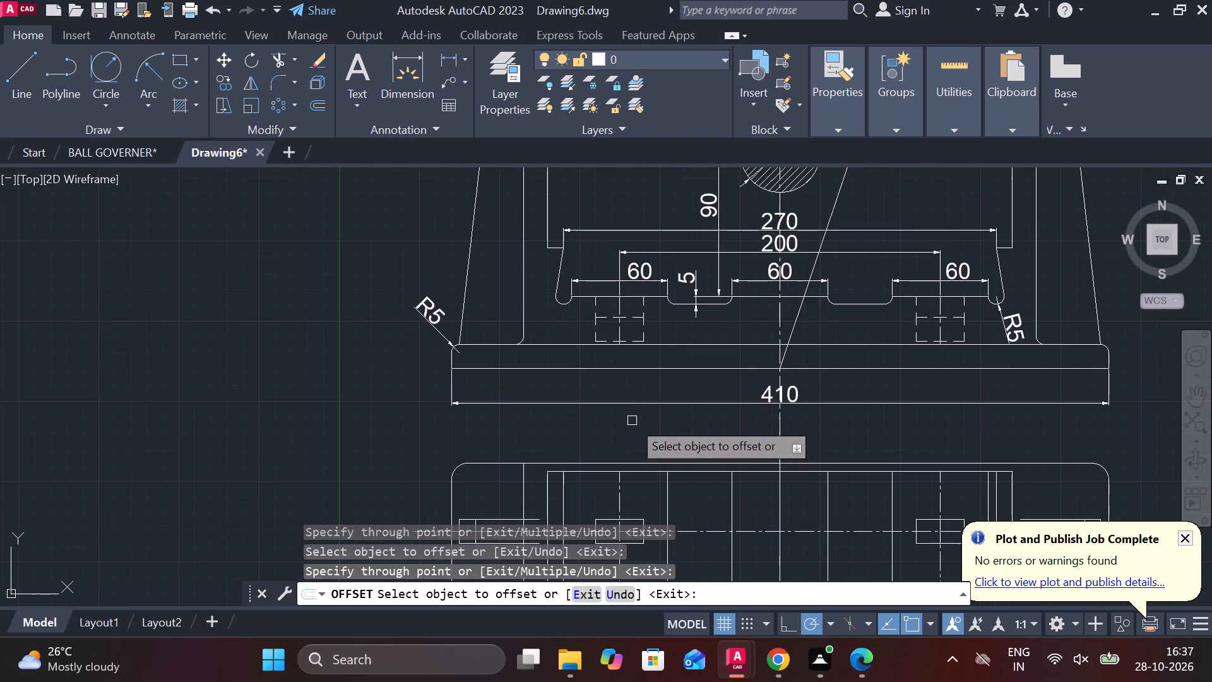
{"action": "left_click", "coordinate": [663, 497]}
{"action": "scroll", "coordinate": [607, 371], "scroll_direction": "up", "scroll_amount": 1}
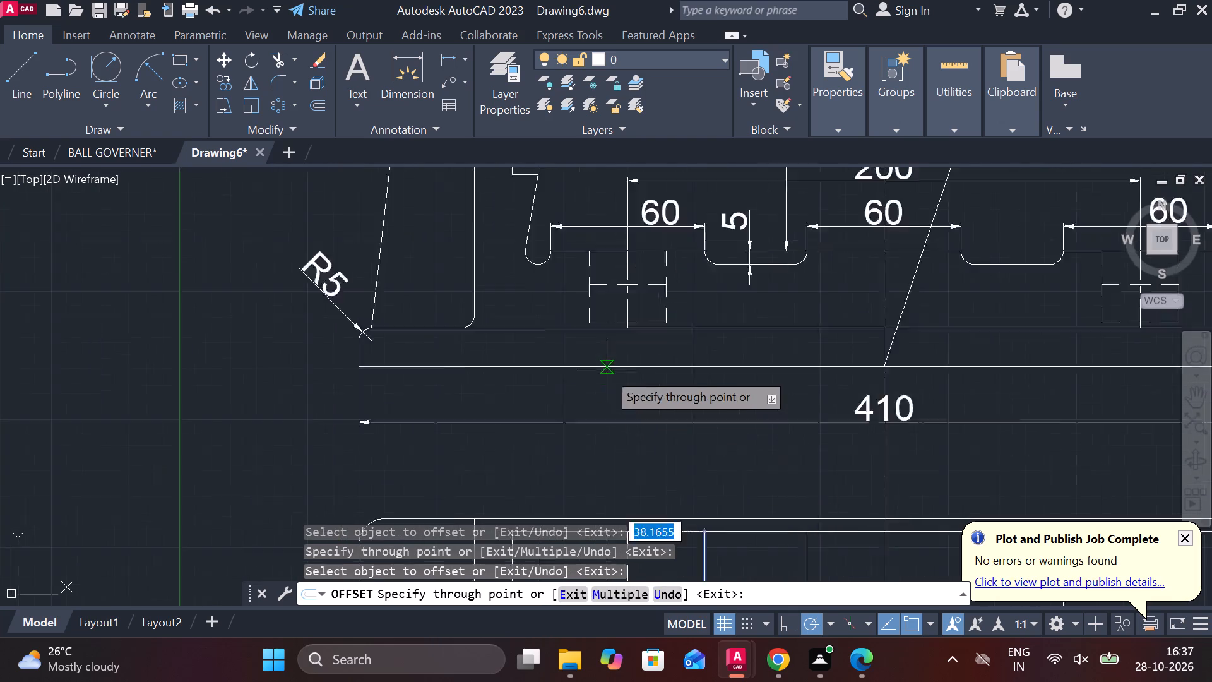
{"action": "scroll", "coordinate": [607, 371], "scroll_direction": "up", "scroll_amount": 2}
{"action": "scroll", "coordinate": [508, 286], "scroll_direction": "down", "scroll_amount": 3}
{"action": "scroll", "coordinate": [482, 223], "scroll_direction": "up", "scroll_amount": 3}
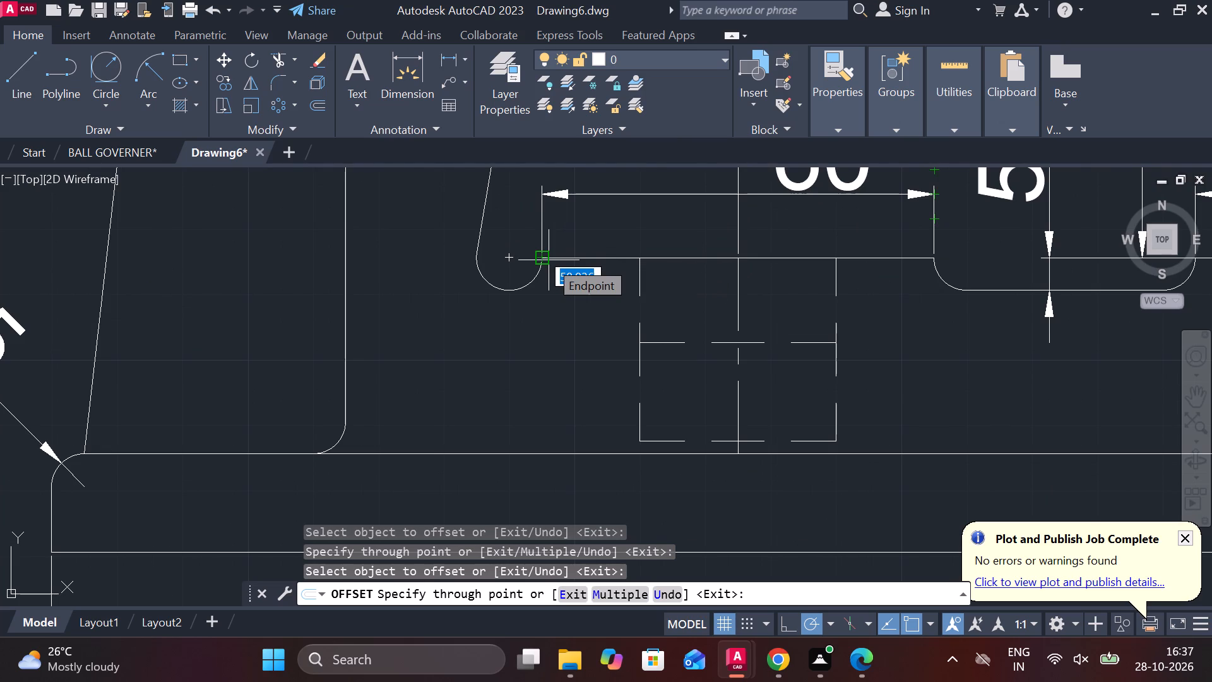
{"action": "left_click", "coordinate": [540, 260]}
{"action": "scroll", "coordinate": [540, 260], "scroll_direction": "down", "scroll_amount": 2}
{"action": "scroll", "coordinate": [609, 404], "scroll_direction": "down", "scroll_amount": 2}
{"action": "scroll", "coordinate": [589, 465], "scroll_direction": "up", "scroll_amount": 1}
{"action": "middle_click_drag", "start_coordinate": [589, 465], "coordinate": [539, 324]}
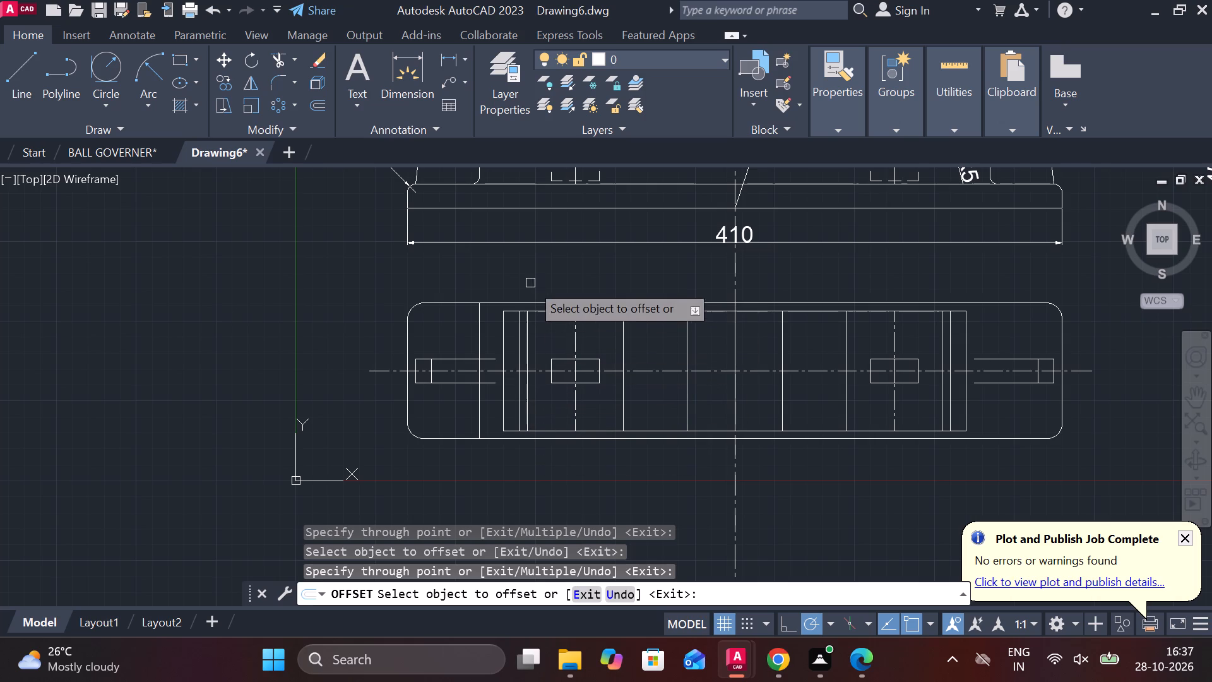
{"action": "key", "text": "Escape"}
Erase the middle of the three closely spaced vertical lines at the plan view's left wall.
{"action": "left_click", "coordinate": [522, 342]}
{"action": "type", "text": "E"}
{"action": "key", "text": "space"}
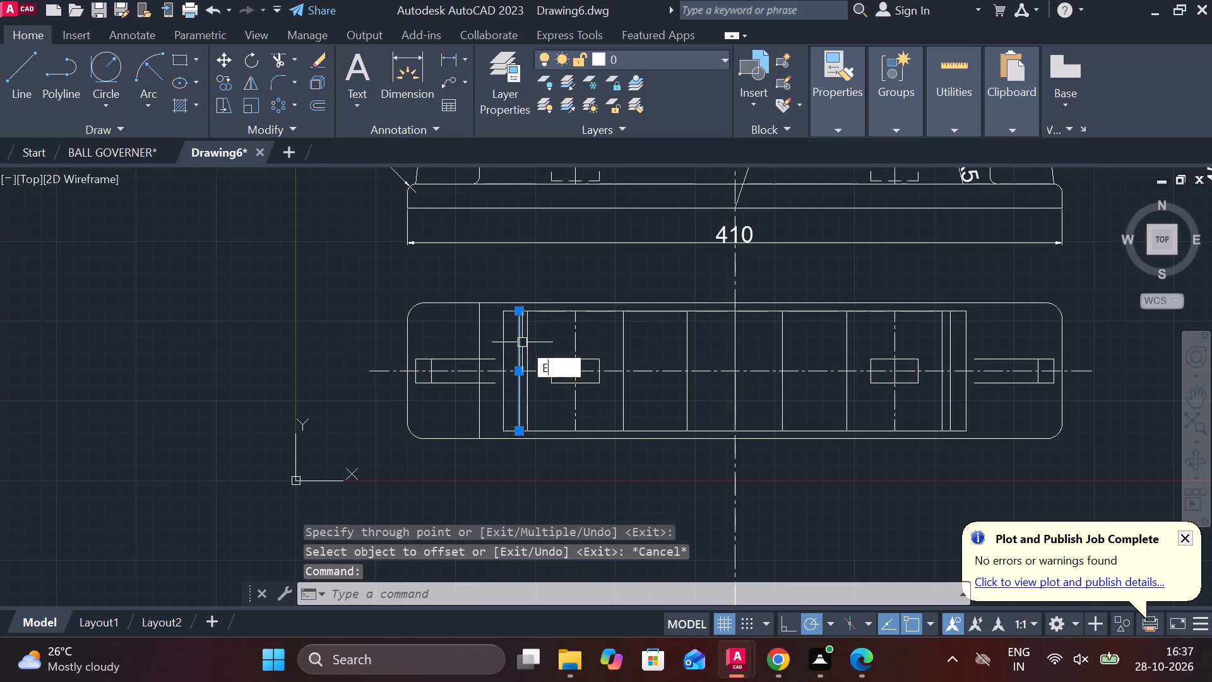
Offset the plan's vertical line beyond the left small rectangle through the lower end of the front view's left slanted edge.
{"action": "left_click", "coordinate": [622, 337]}
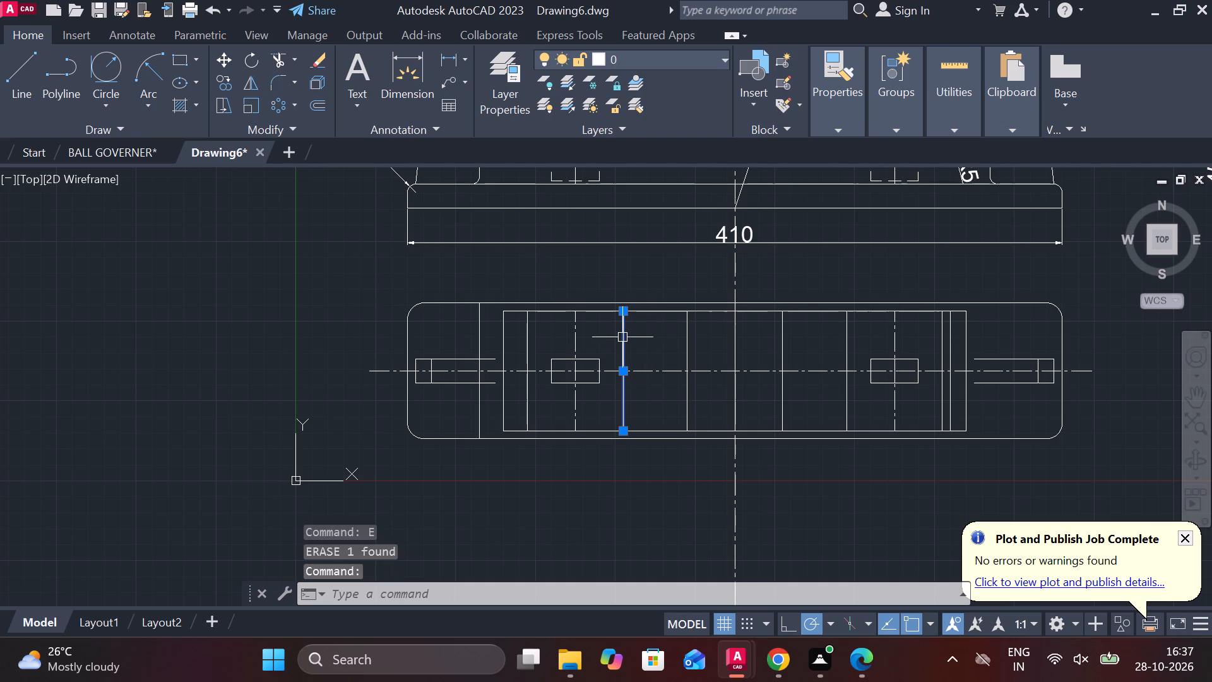
{"action": "key", "text": "o"}
{"action": "key", "text": "Return"}
{"action": "key", "text": "Return"}
{"action": "scroll", "coordinate": [520, 237], "scroll_direction": "up", "scroll_amount": 1}
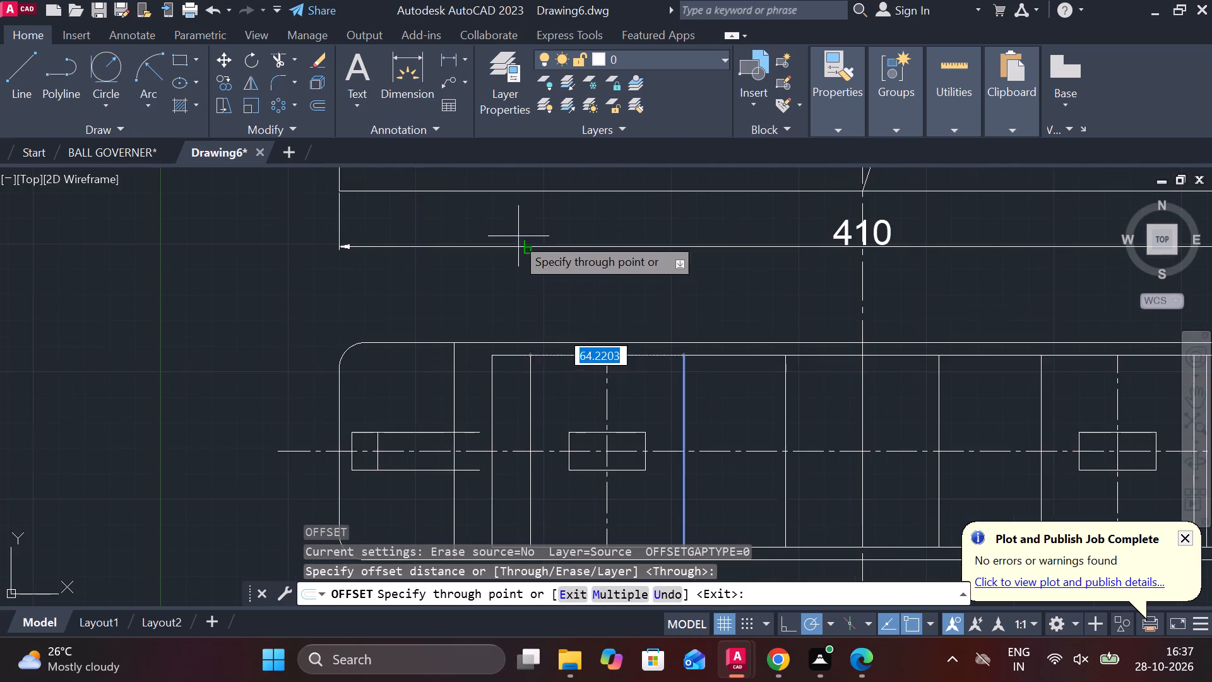
{"action": "scroll", "coordinate": [454, 224], "scroll_direction": "down", "scroll_amount": 1}
{"action": "scroll", "coordinate": [462, 209], "scroll_direction": "up", "scroll_amount": 2}
{"action": "middle_click_drag", "start_coordinate": [475, 220], "coordinate": [490, 369]}
{"action": "scroll", "coordinate": [490, 369], "scroll_direction": "down", "scroll_amount": 2}
{"action": "scroll", "coordinate": [513, 294], "scroll_direction": "up", "scroll_amount": 3}
{"action": "left_click", "coordinate": [497, 266]}
{"action": "scroll", "coordinate": [515, 276], "scroll_direction": "down", "scroll_amount": 3}
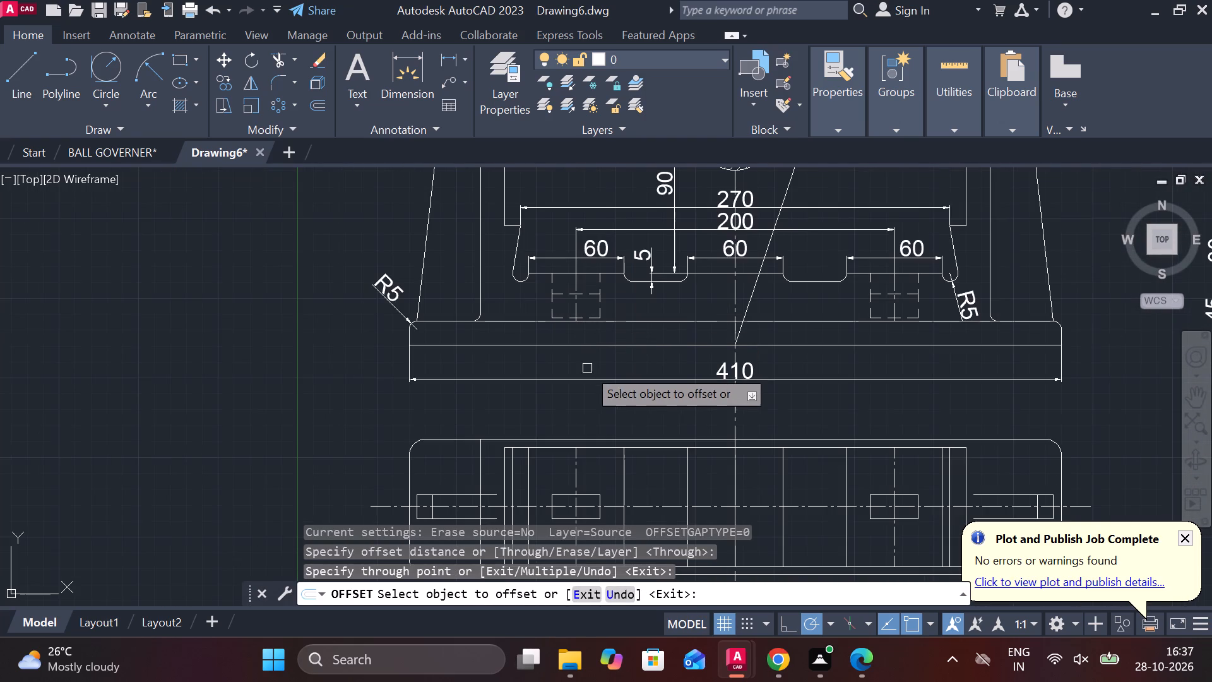
{"action": "middle_click_drag", "start_coordinate": [583, 391], "coordinate": [533, 334]}
{"action": "middle_click", "coordinate": [512, 408]}
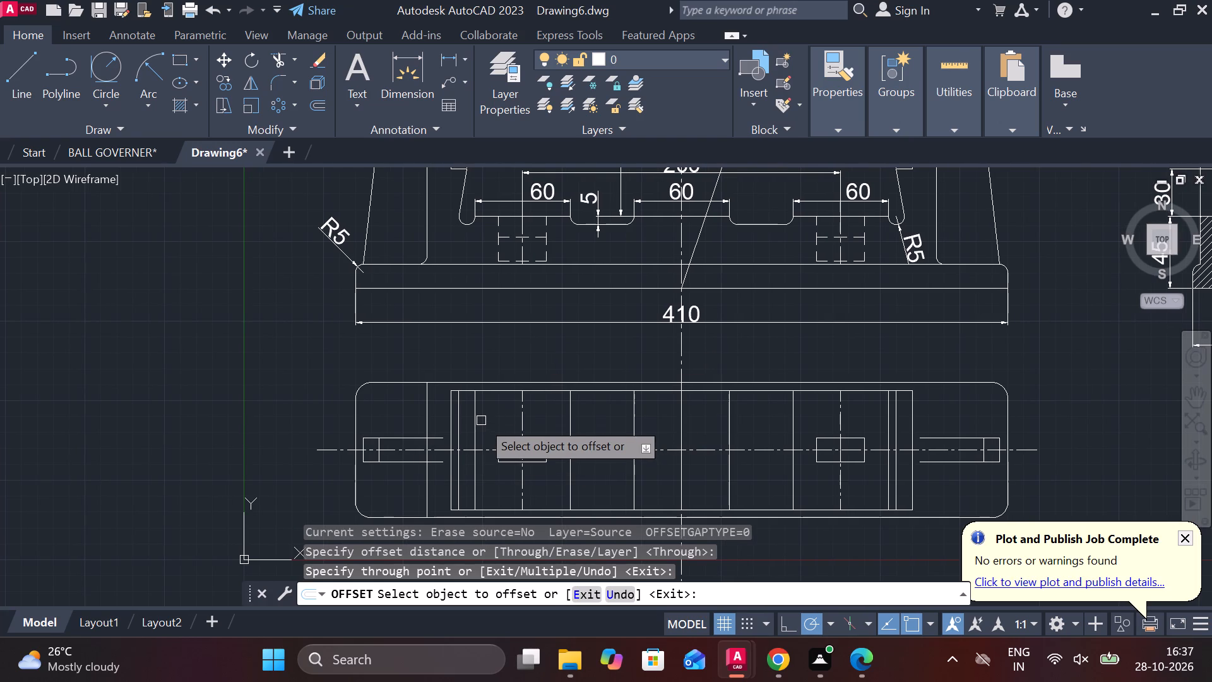
{"action": "scroll", "coordinate": [481, 421], "scroll_direction": "up", "scroll_amount": 1}
{"action": "key", "text": "Escape"}
{"action": "middle_click_drag", "start_coordinate": [429, 380], "coordinate": [448, 374]}
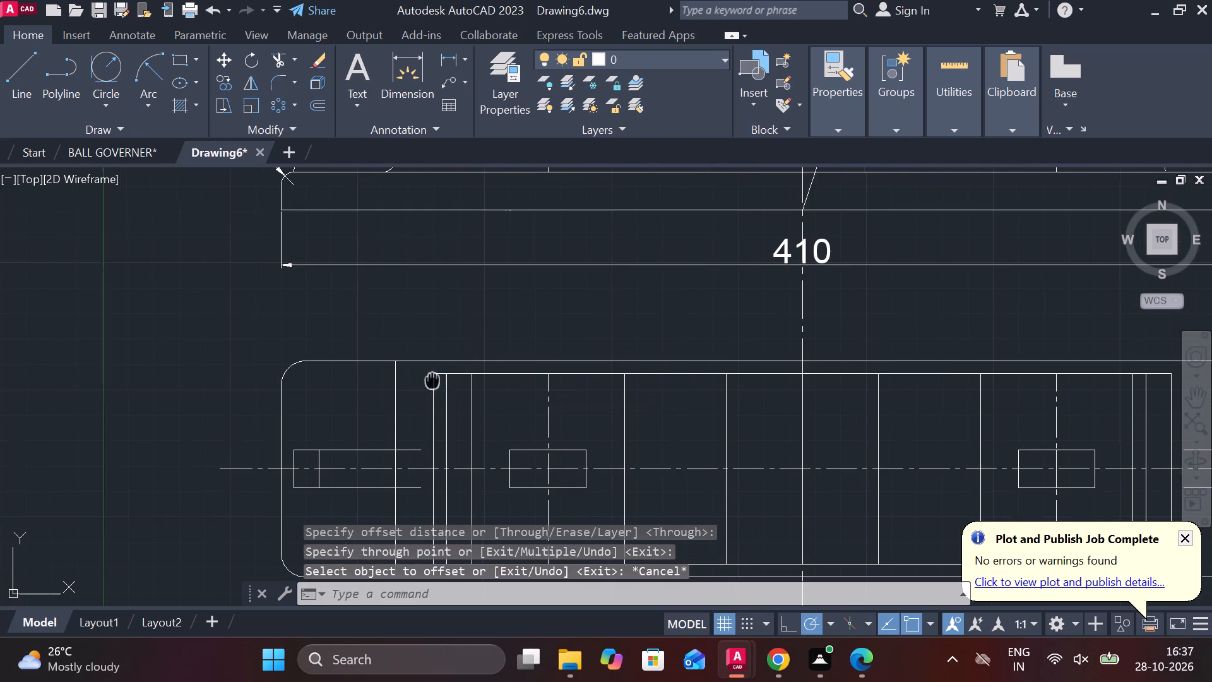
Extend the plan view's inner top and bottom horizontal edges to the new left wall line.
{"action": "middle_click_drag", "start_coordinate": [448, 374], "coordinate": [464, 363]}
{"action": "scroll", "coordinate": [454, 428], "scroll_direction": "up", "scroll_amount": 2}
{"action": "middle_click_drag", "start_coordinate": [461, 433], "coordinate": [522, 363]}
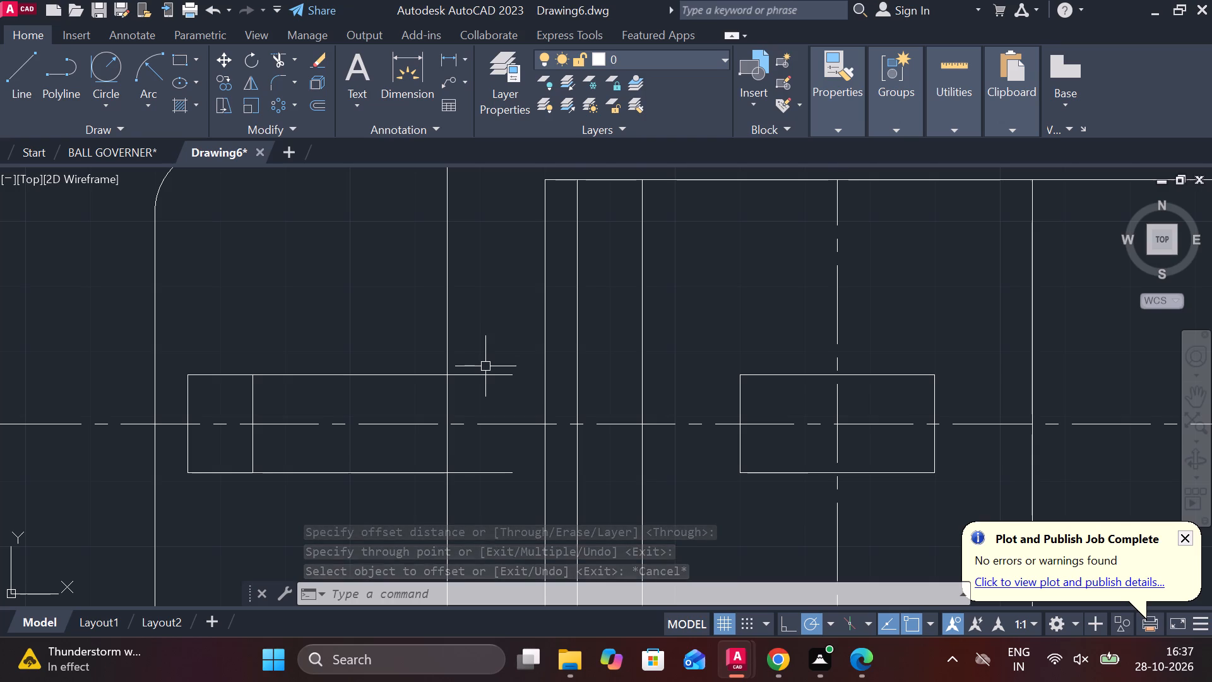
{"action": "middle_click_drag", "start_coordinate": [484, 315], "coordinate": [487, 407]}
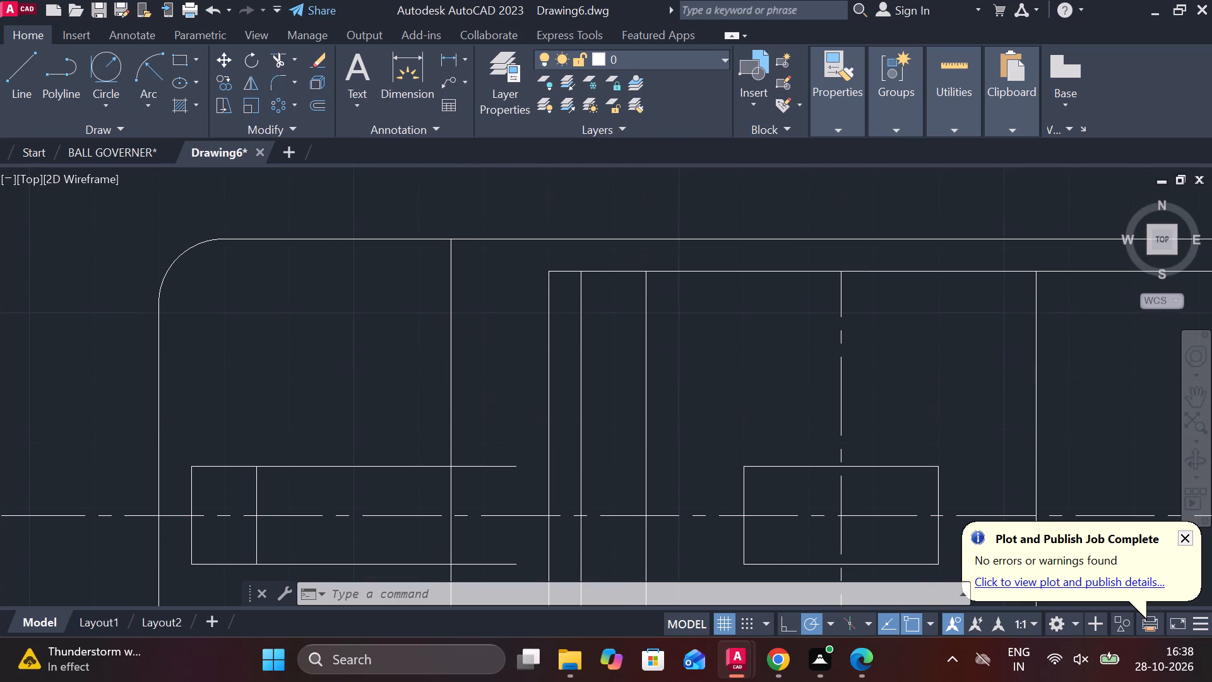
{"action": "type", "text": "EX"}
{"action": "key", "text": "space"}
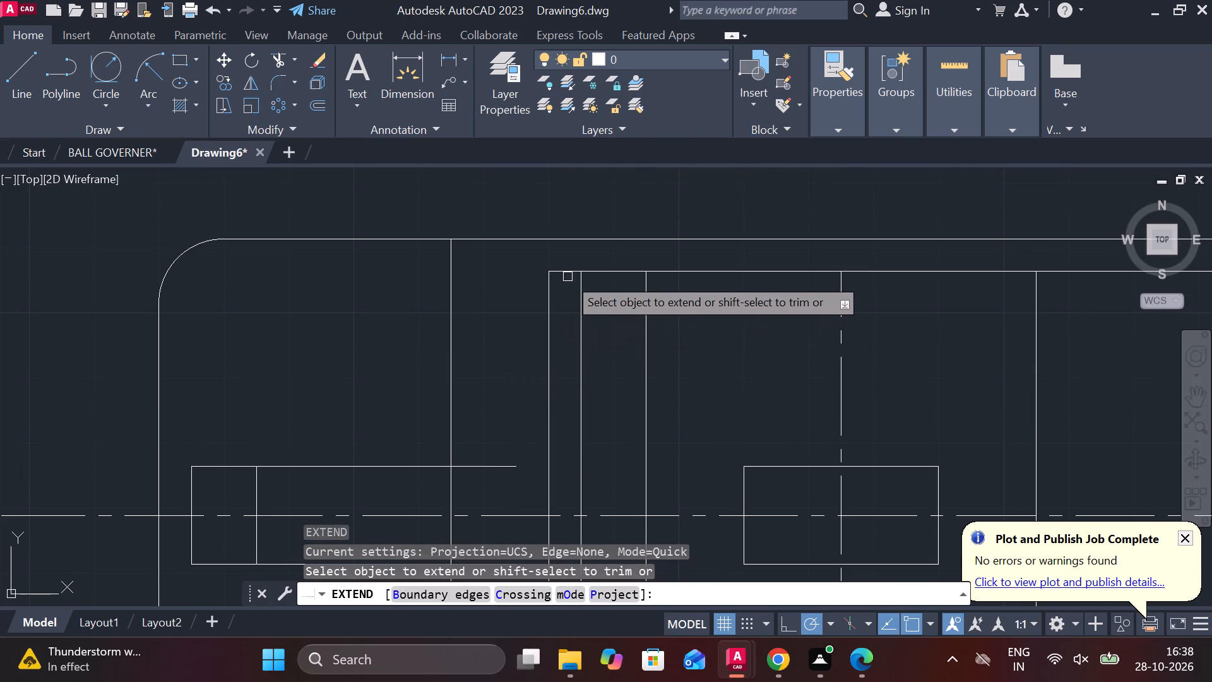
{"action": "left_click", "coordinate": [564, 272]}
{"action": "scroll", "coordinate": [478, 304], "scroll_direction": "down", "scroll_amount": 3}
{"action": "scroll", "coordinate": [497, 426], "scroll_direction": "up", "scroll_amount": 3}
{"action": "left_click", "coordinate": [506, 388]}
{"action": "key", "text": "Escape"}
Trim the plan's left wall line where it projects past the inner top and bottom edges.
{"action": "type", "text": "TR"}
{"action": "key", "text": "space"}
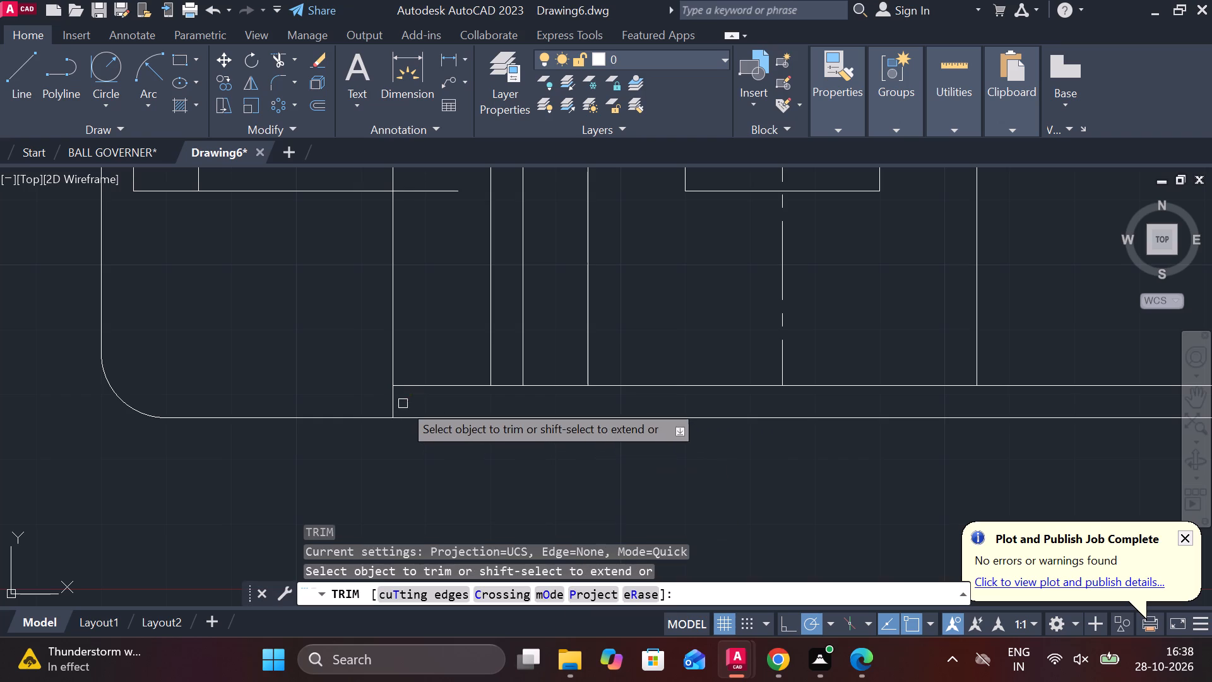
{"action": "left_click", "coordinate": [387, 398]}
{"action": "left_click", "coordinate": [403, 398]}
{"action": "scroll", "coordinate": [403, 398], "scroll_direction": "down", "scroll_amount": 1}
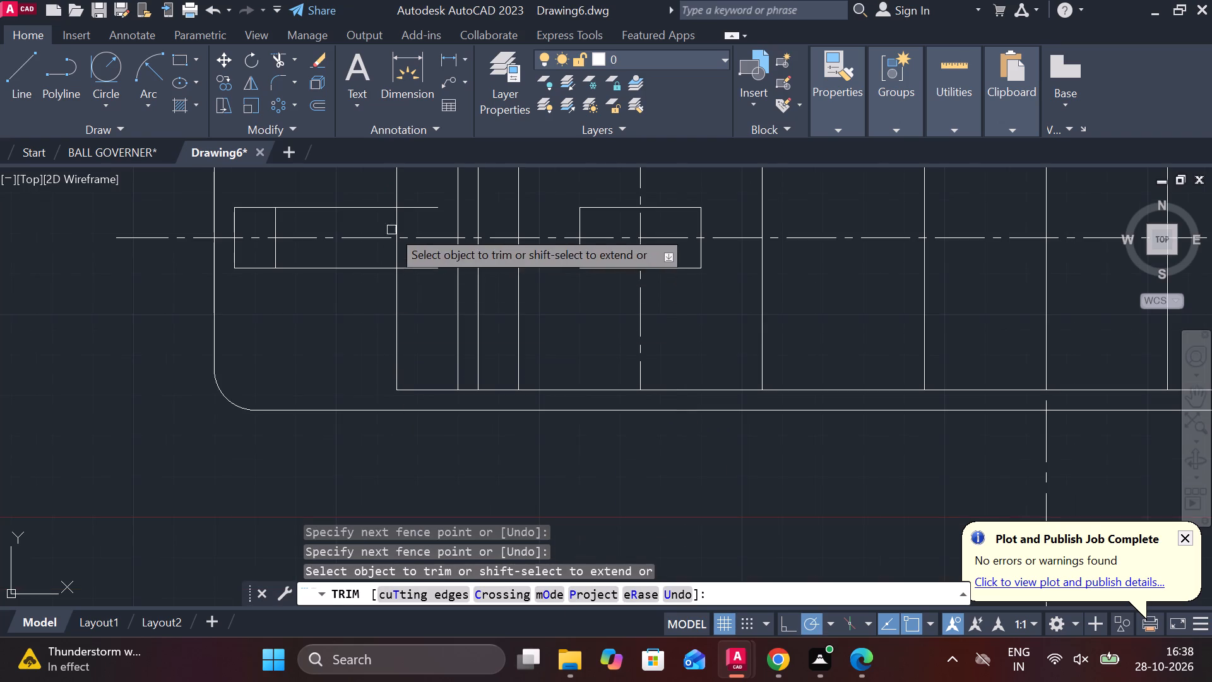
{"action": "middle_click_drag", "start_coordinate": [405, 234], "coordinate": [420, 366]}
{"action": "left_click", "coordinate": [410, 210]}
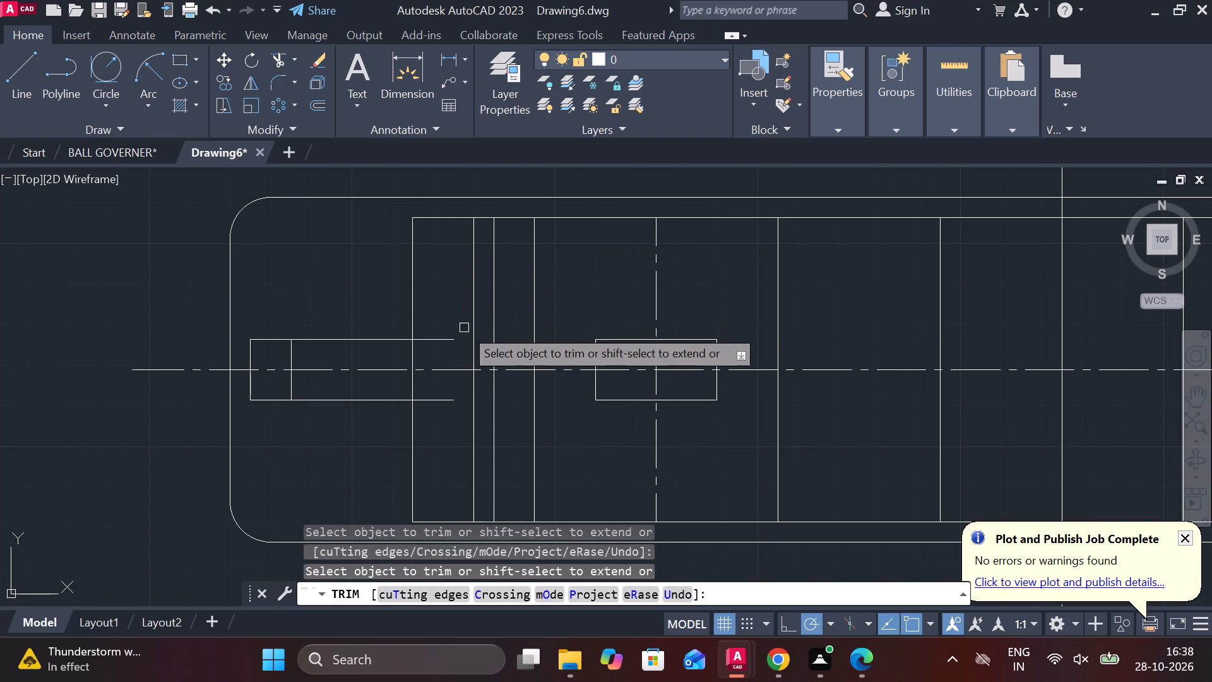
Trim the left narrow arm's two horizontal lines back to the wall line, and cut the wall line between them.
{"action": "left_click", "coordinate": [439, 335]}
{"action": "left_click", "coordinate": [439, 344]}
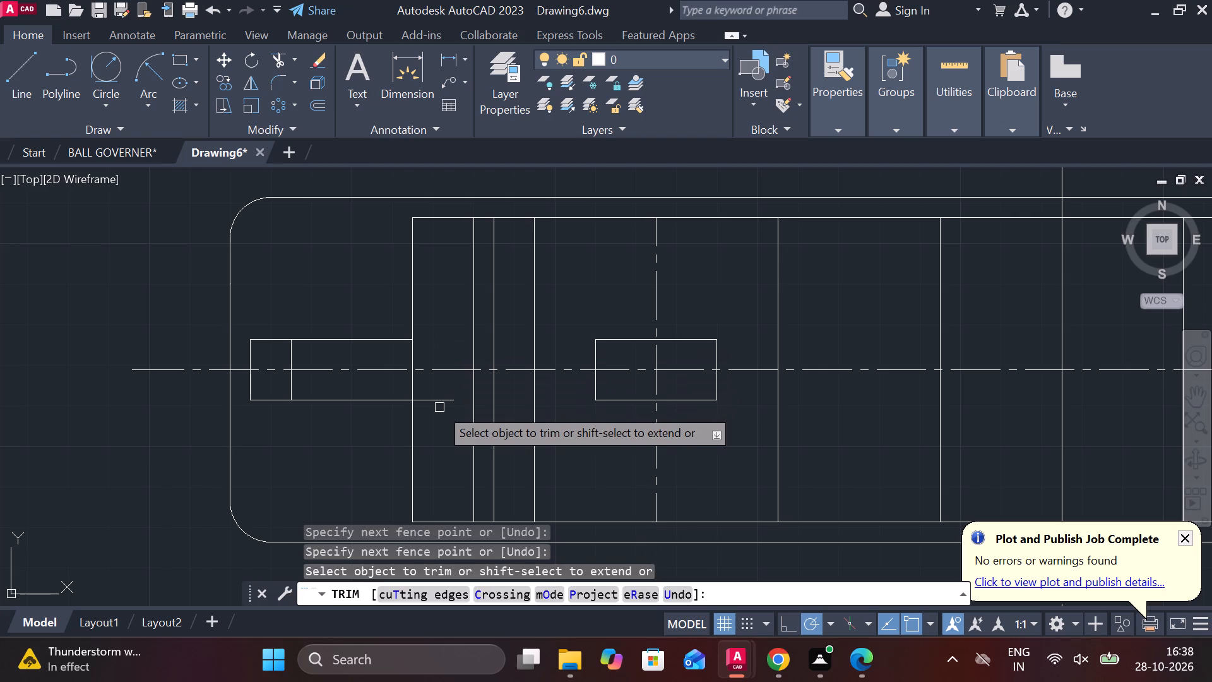
{"action": "left_click", "coordinate": [439, 407]}
{"action": "left_click", "coordinate": [431, 402]}
{"action": "left_click", "coordinate": [407, 395]}
{"action": "left_click", "coordinate": [426, 395]}
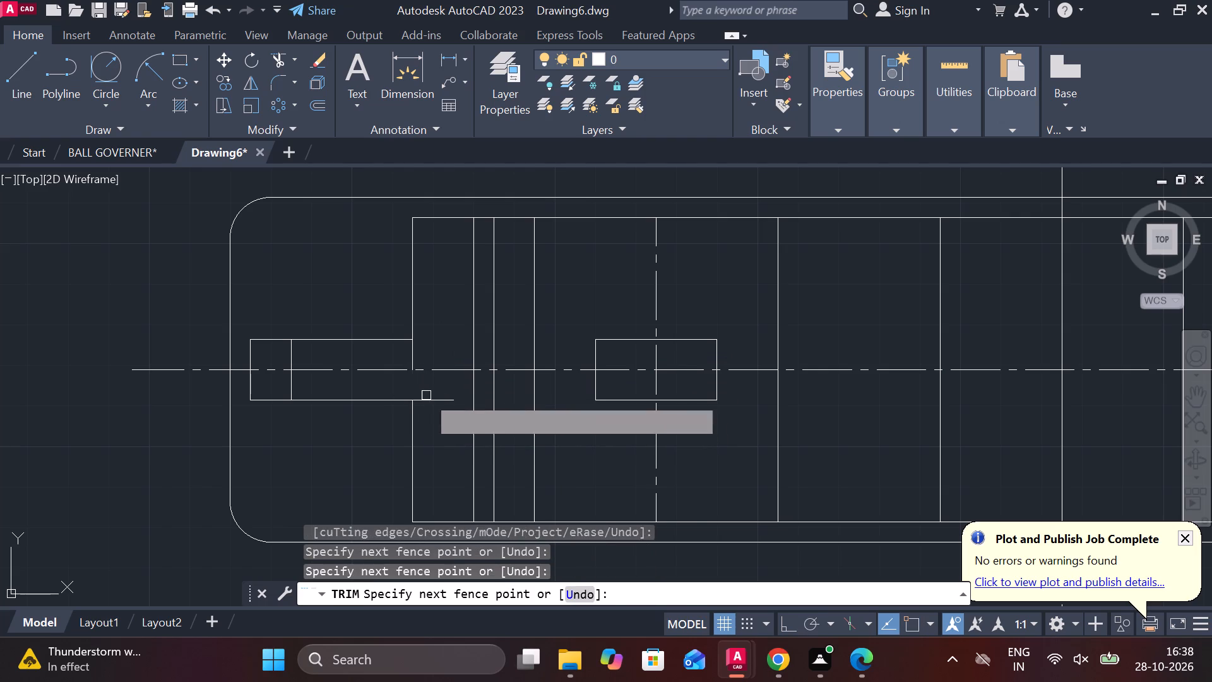
{"action": "left_click", "coordinate": [433, 404]}
{"action": "left_click", "coordinate": [410, 354]}
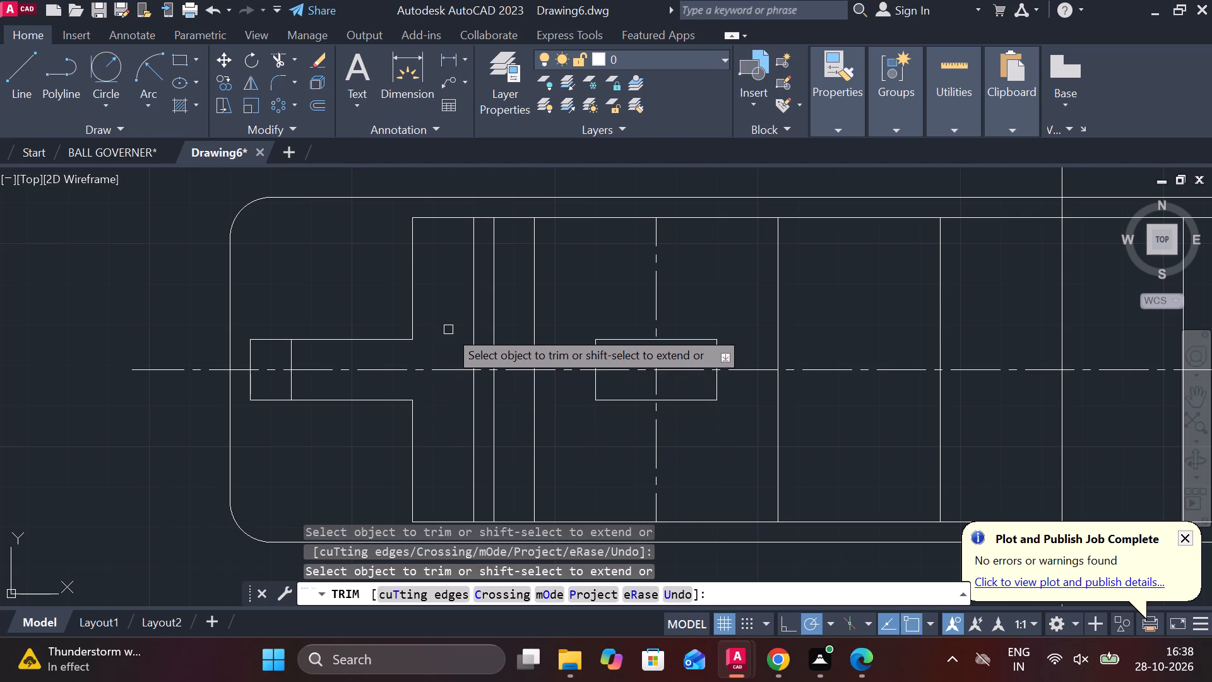
{"action": "scroll", "coordinate": [448, 330], "scroll_direction": "down", "scroll_amount": 2}
{"action": "middle_click_drag", "start_coordinate": [924, 431], "coordinate": [755, 442]}
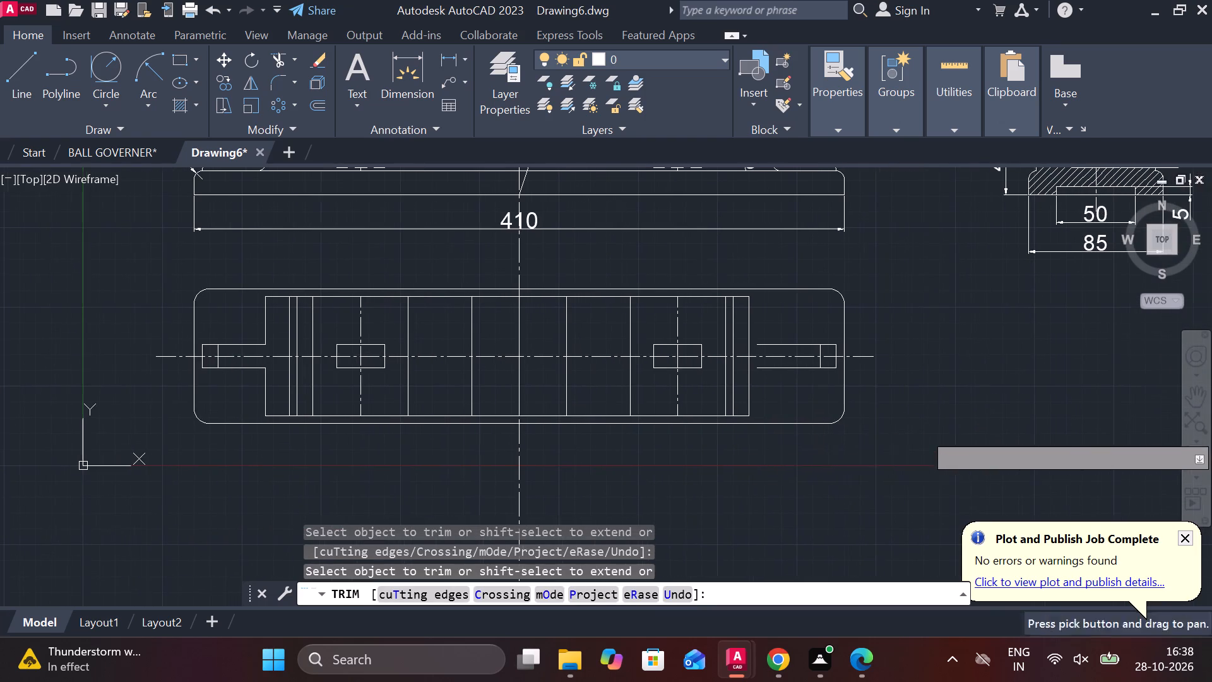
{"action": "key", "text": "Escape"}
Erase the four lines of the narrow arm at the plan view's right end.
{"action": "left_click", "coordinate": [774, 366]}
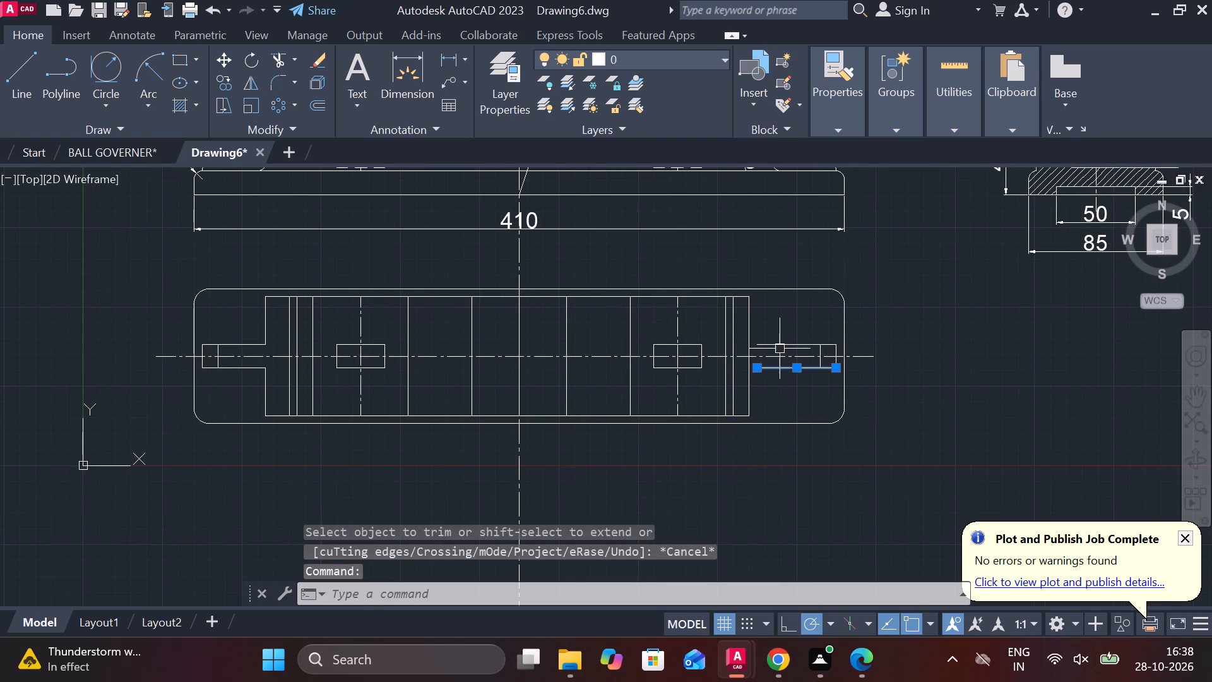
{"action": "left_click", "coordinate": [777, 344]}
{"action": "scroll", "coordinate": [818, 352], "scroll_direction": "up", "scroll_amount": 3}
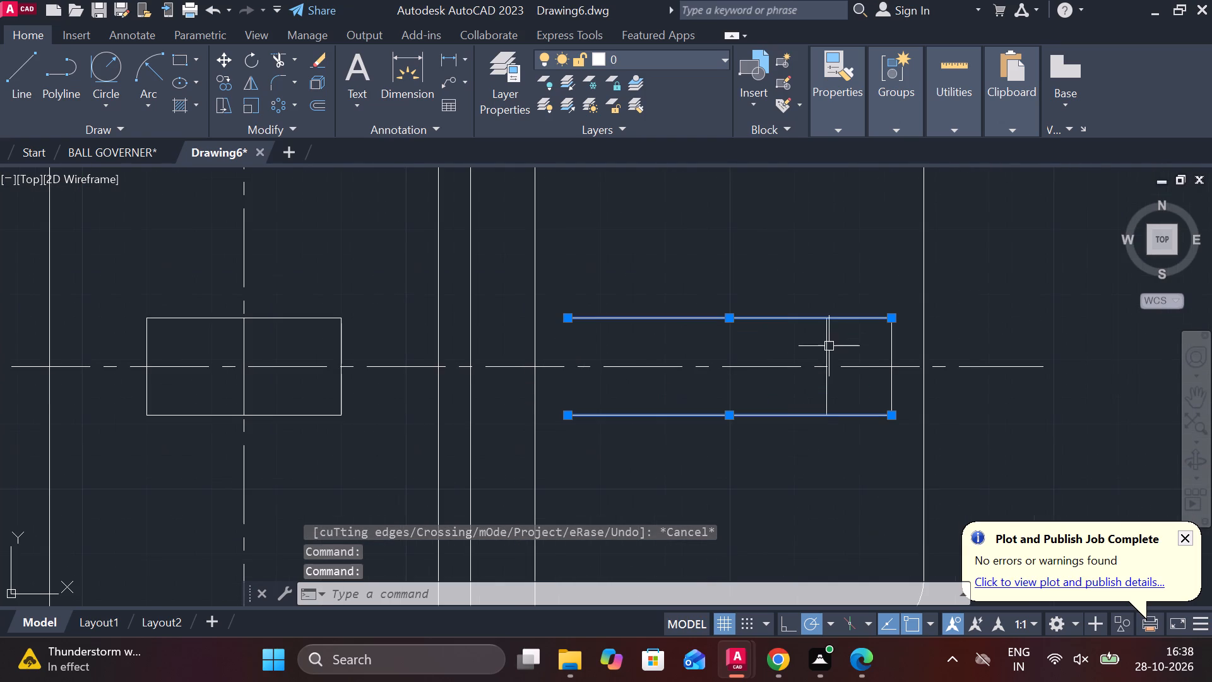
{"action": "left_click", "coordinate": [829, 345]}
{"action": "left_click", "coordinate": [895, 342]}
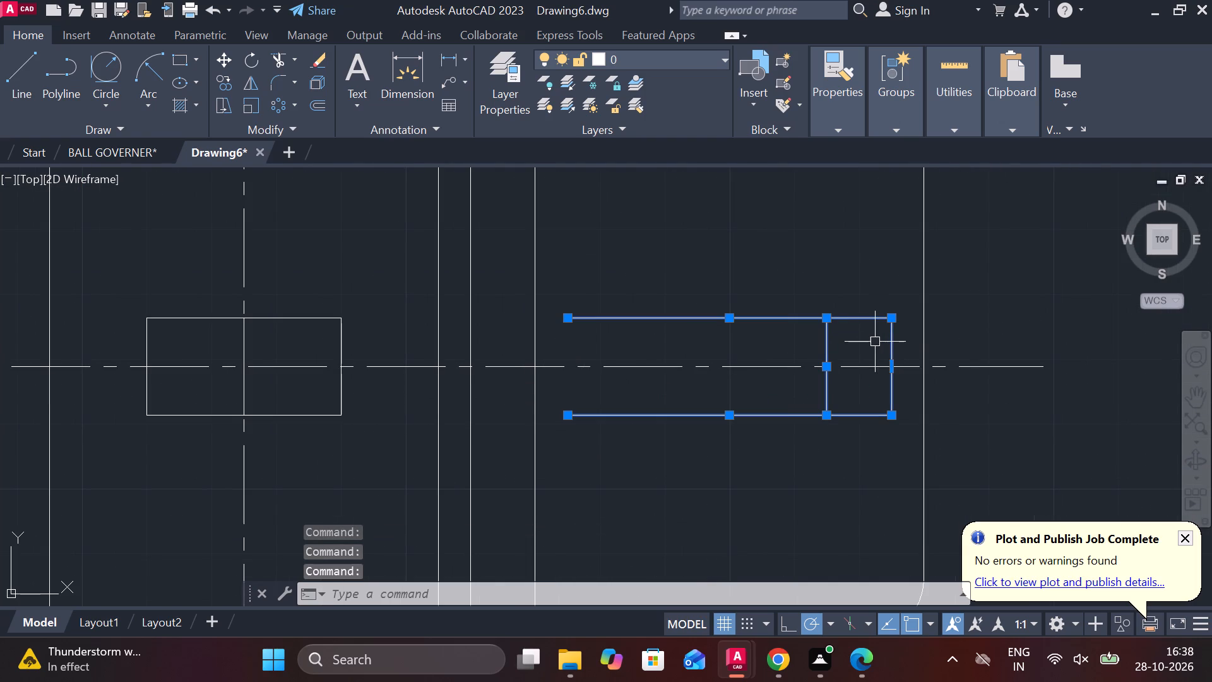
{"action": "type", "text": "E"}
{"action": "key", "text": "space"}
Erase the old vertical wall lines at the plan's right end, including the leftover lower segment.
{"action": "scroll", "coordinate": [857, 340], "scroll_direction": "down", "scroll_amount": 3}
{"action": "scroll", "coordinate": [795, 337], "scroll_direction": "up", "scroll_amount": 3}
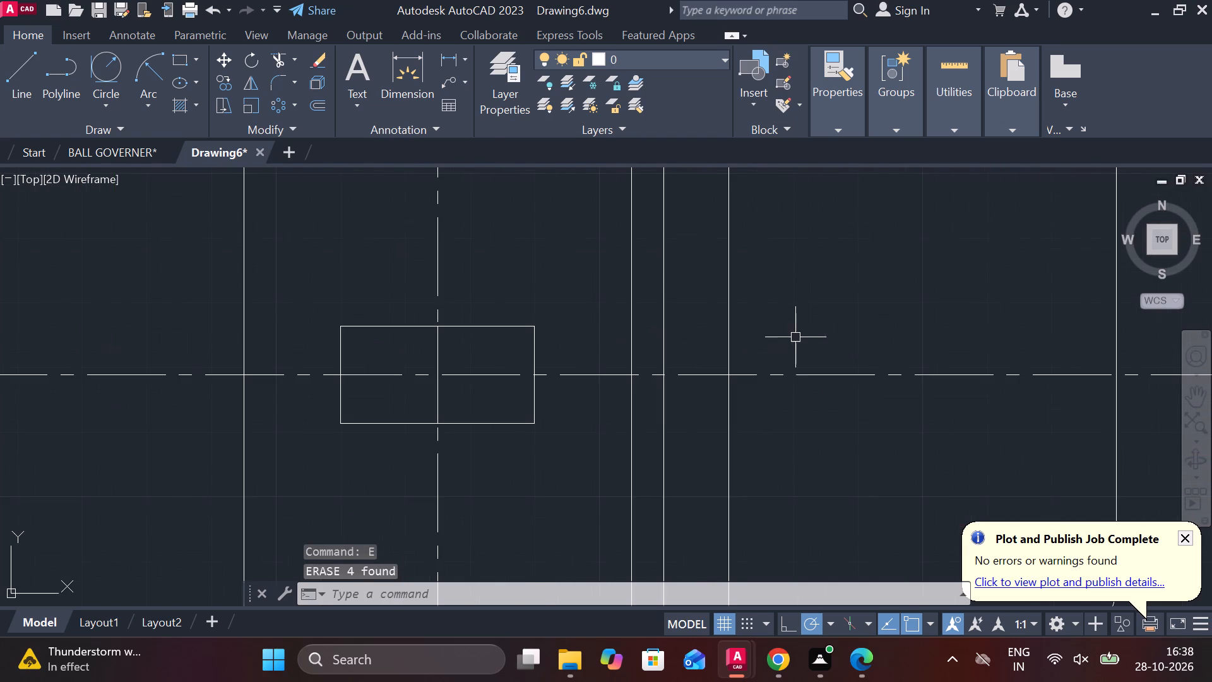
{"action": "scroll", "coordinate": [693, 322], "scroll_direction": "down", "scroll_amount": 1}
{"action": "left_click", "coordinate": [669, 301]}
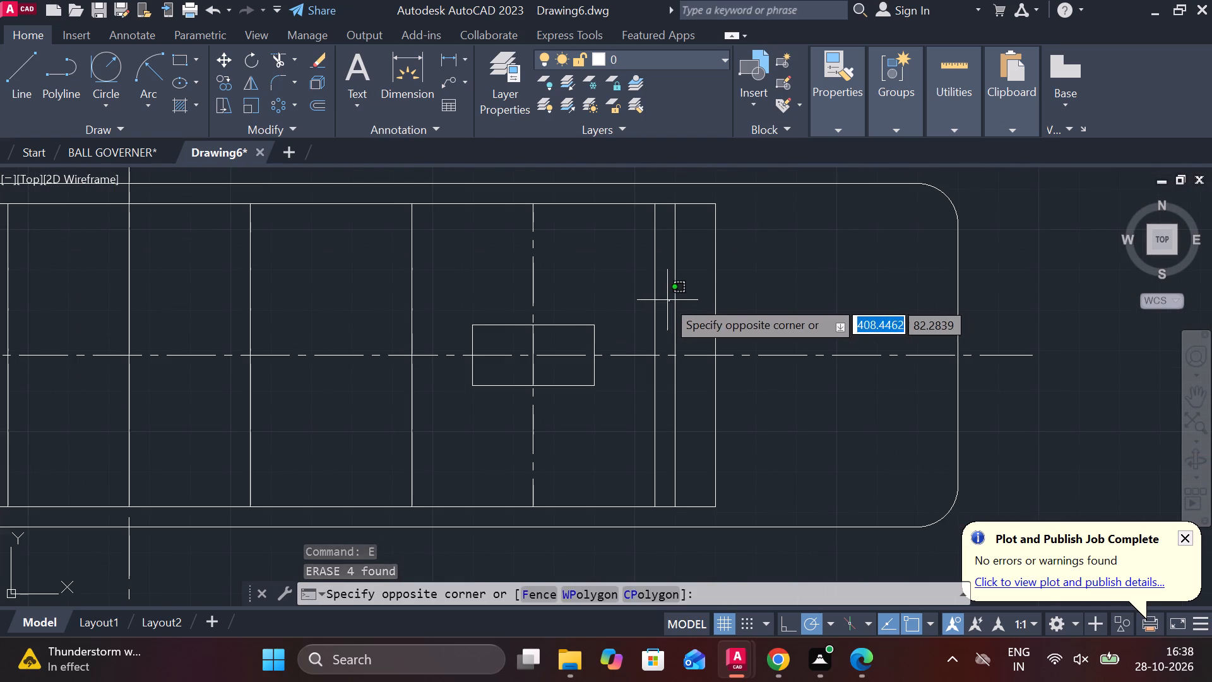
{"action": "left_click", "coordinate": [655, 295]}
{"action": "left_click", "coordinate": [678, 285]}
{"action": "left_click", "coordinate": [718, 281]}
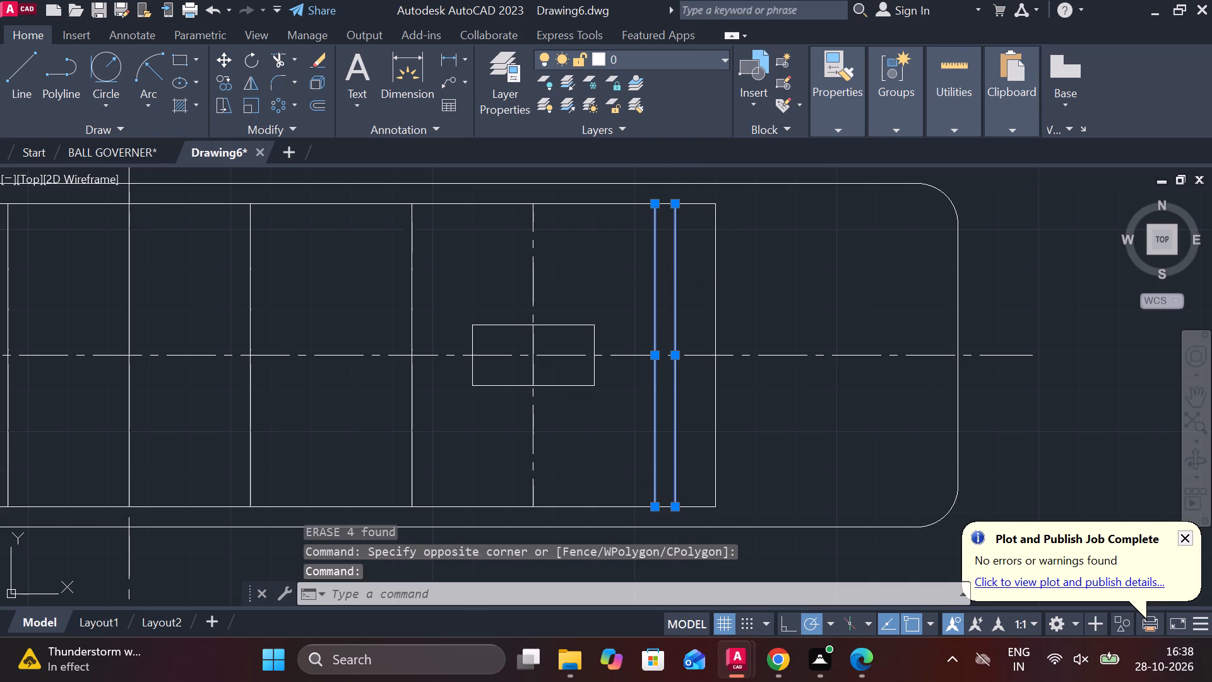
{"action": "type", "text": "E"}
{"action": "key", "text": "space"}
{"action": "scroll", "coordinate": [722, 282], "scroll_direction": "down", "scroll_amount": 1}
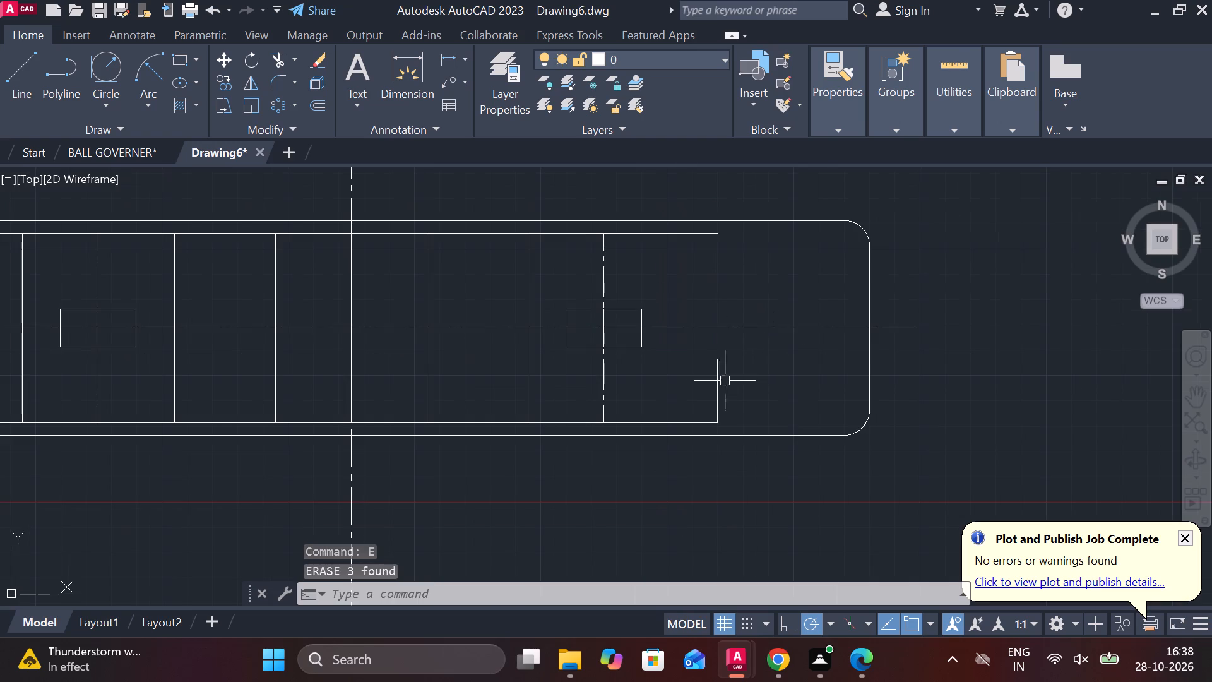
{"action": "left_click", "coordinate": [716, 381]}
{"action": "type", "text": "E"}
{"action": "key", "text": "space"}
Mirror the plan's left arm, stepped wall line and three adjacent vertical lines about the vertical centre line, keeping the originals.
{"action": "scroll", "coordinate": [773, 365], "scroll_direction": "down", "scroll_amount": 1}
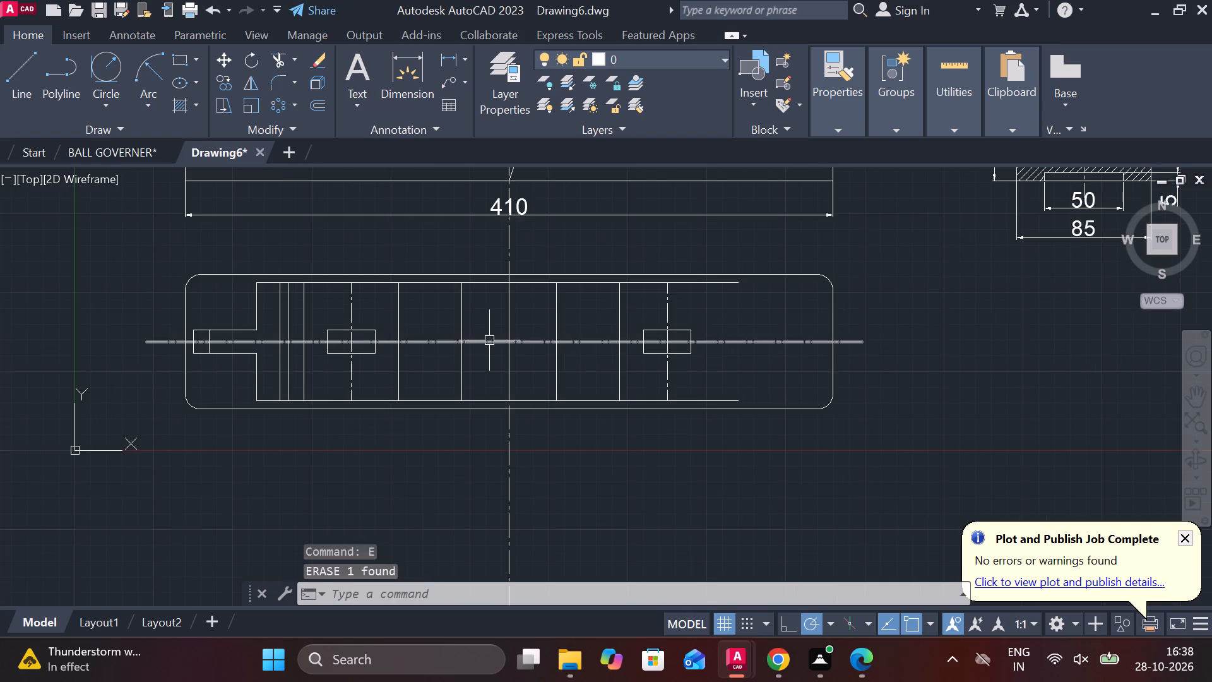
{"action": "middle_click_drag", "start_coordinate": [422, 400], "coordinate": [544, 384]}
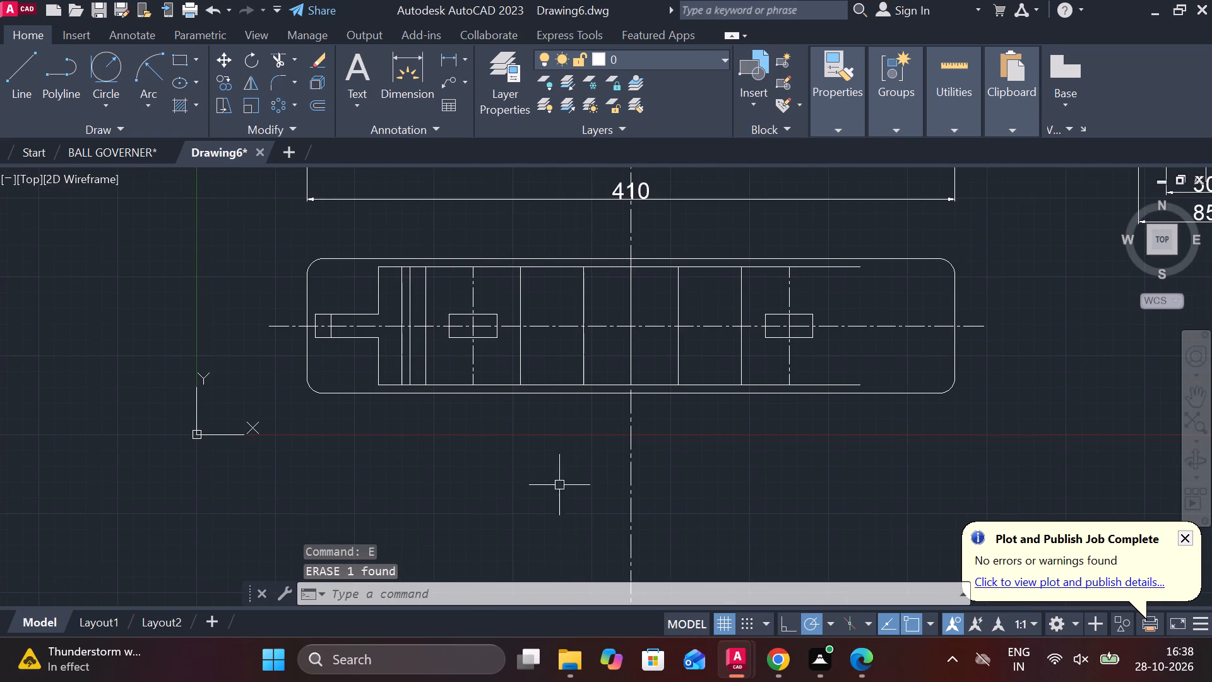
{"action": "scroll", "coordinate": [377, 359], "scroll_direction": "up", "scroll_amount": 2}
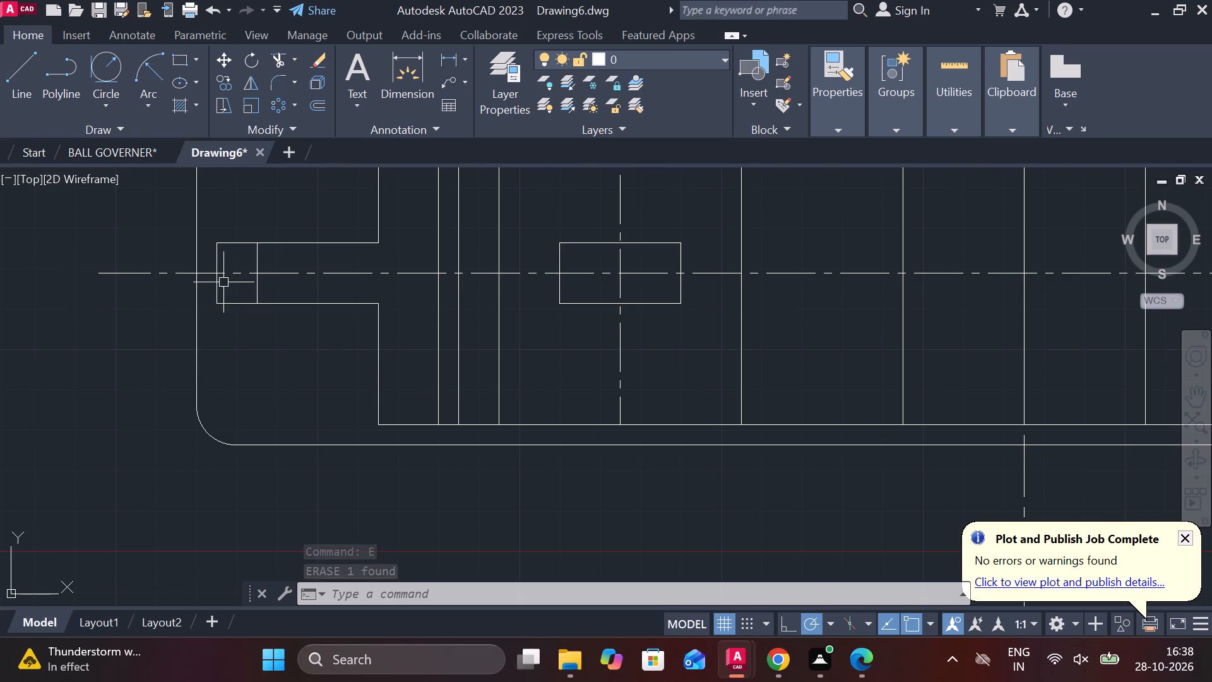
{"action": "left_click", "coordinate": [219, 254]}
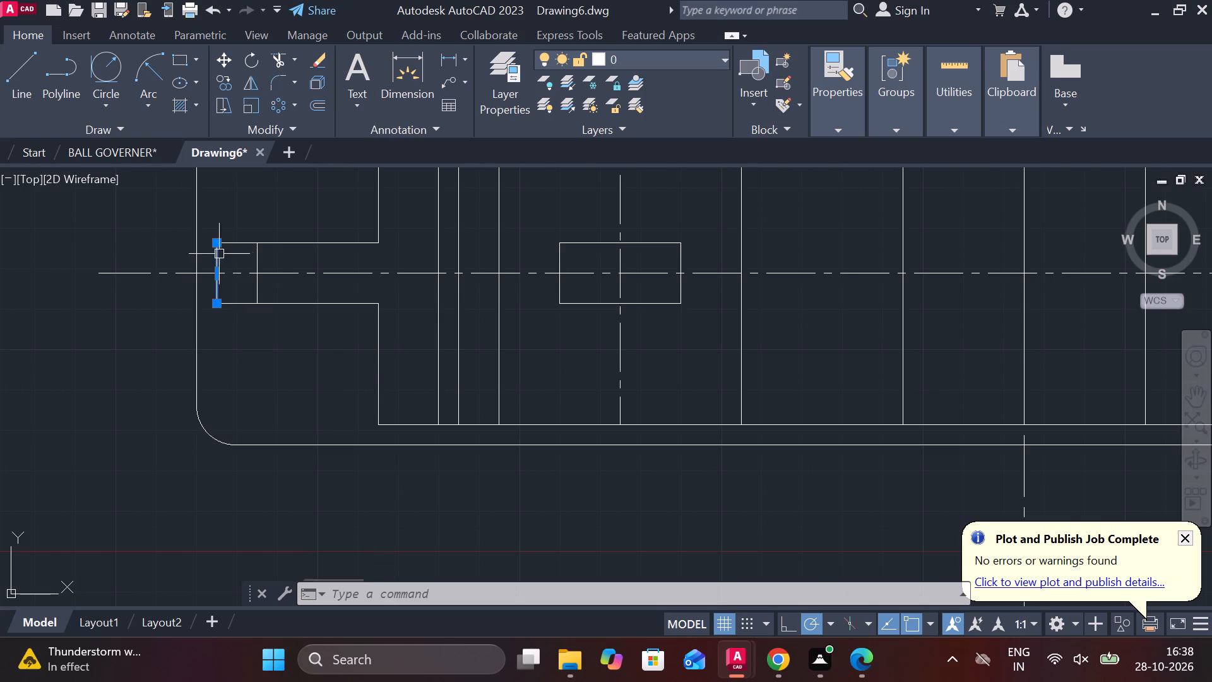
{"action": "left_click", "coordinate": [235, 244]}
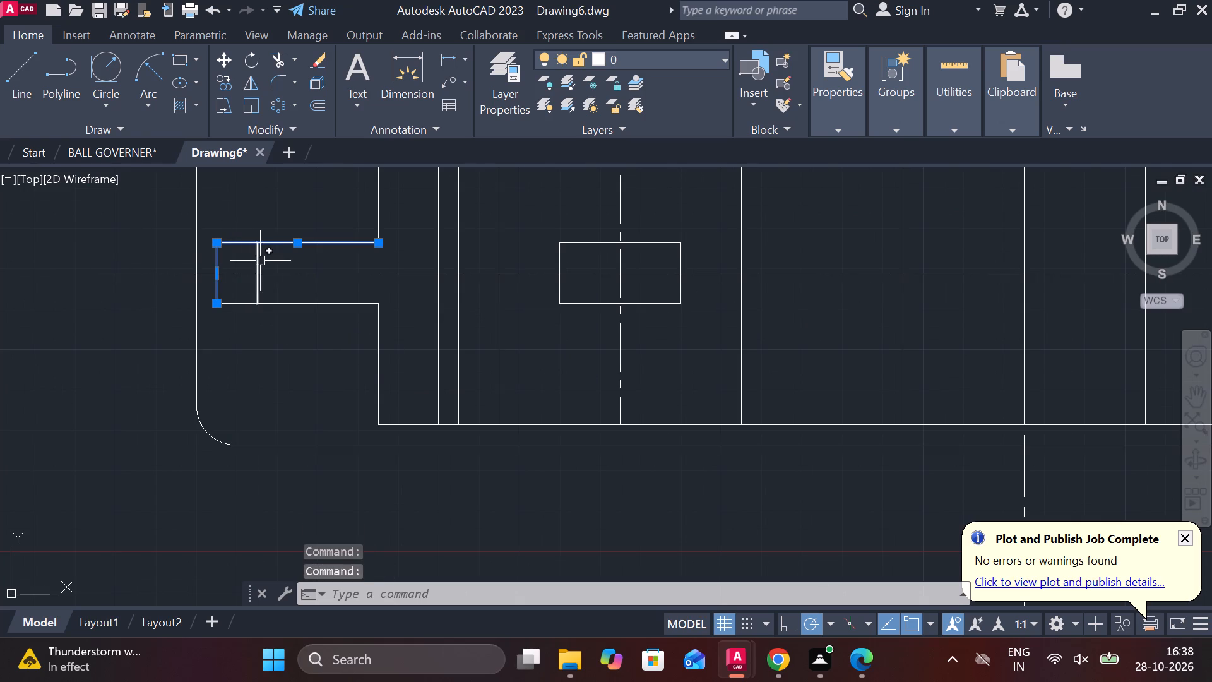
{"action": "left_click", "coordinate": [261, 261]}
{"action": "left_click", "coordinate": [282, 304]}
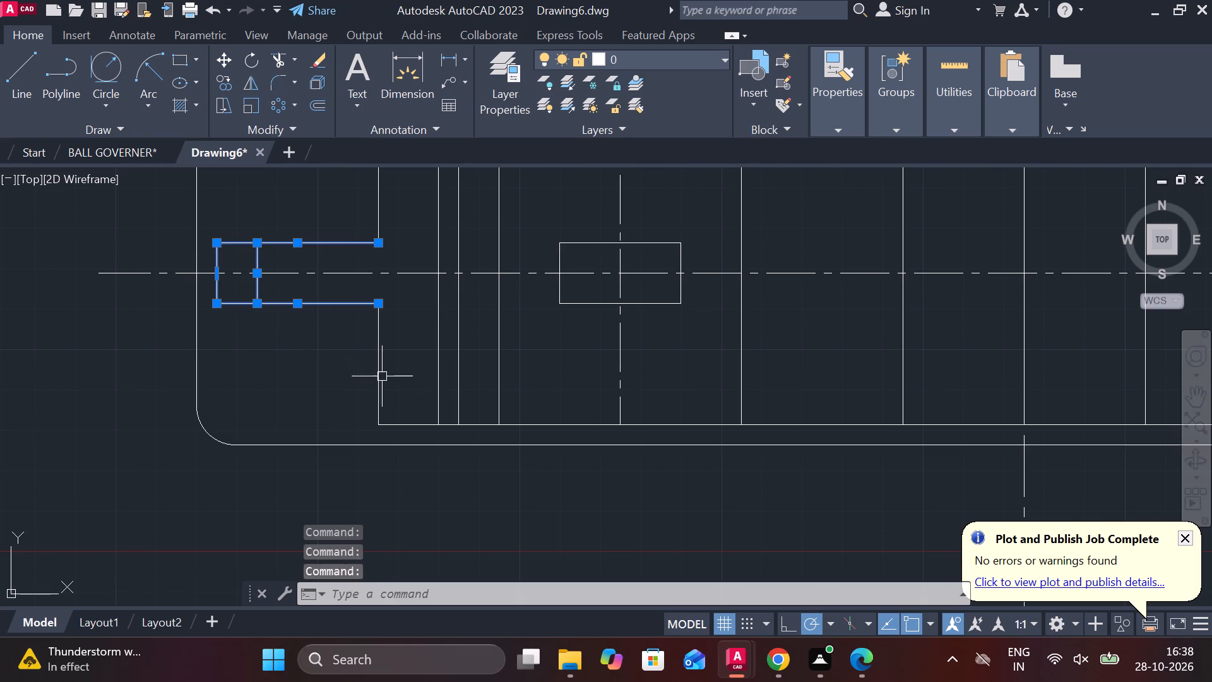
{"action": "left_click", "coordinate": [379, 376]}
{"action": "left_click", "coordinate": [397, 426]}
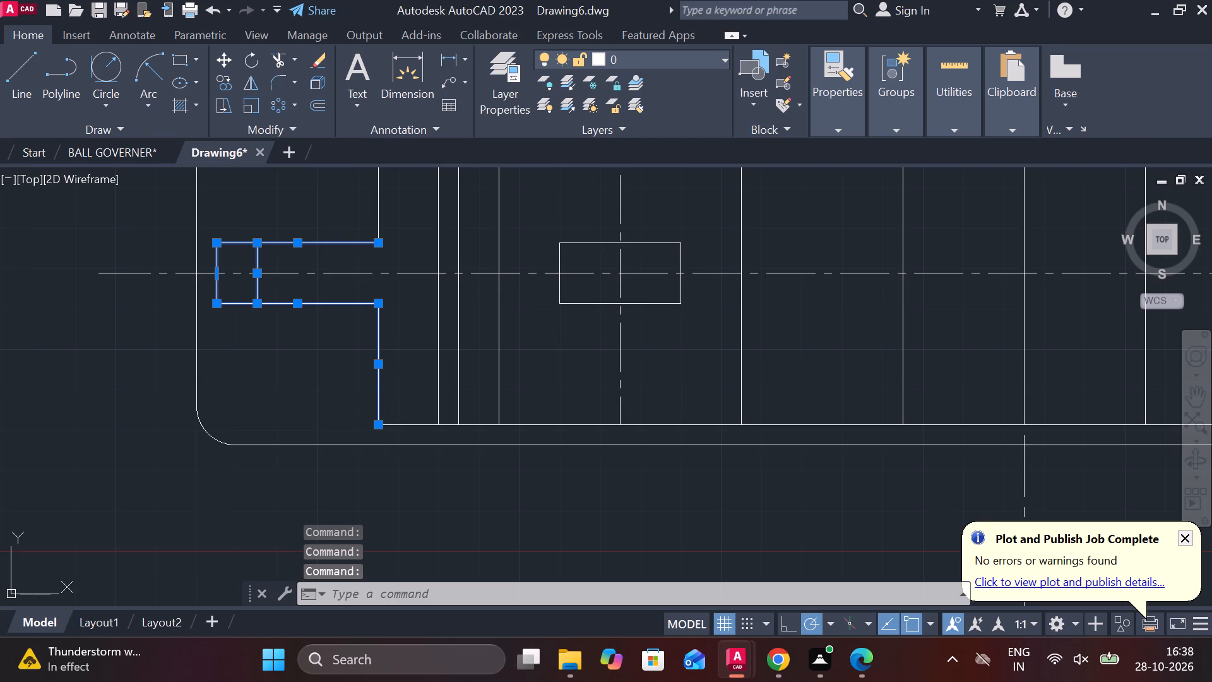
{"action": "left_click", "coordinate": [397, 426], "text": "shift"}
{"action": "left_click", "coordinate": [380, 212]}
{"action": "middle_click_drag", "start_coordinate": [394, 222], "coordinate": [357, 361]}
{"action": "left_click", "coordinate": [403, 323]}
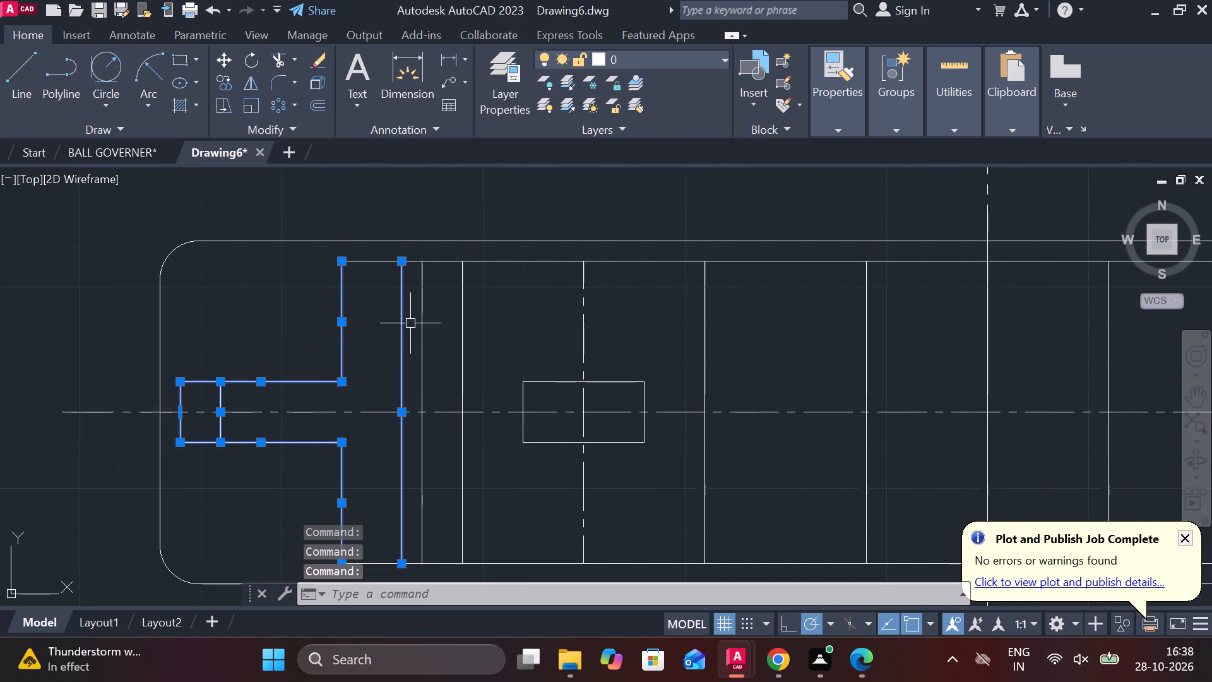
{"action": "left_click", "coordinate": [420, 324]}
{"action": "left_click", "coordinate": [460, 319]}
{"action": "scroll", "coordinate": [460, 319], "scroll_direction": "down", "scroll_amount": 1}
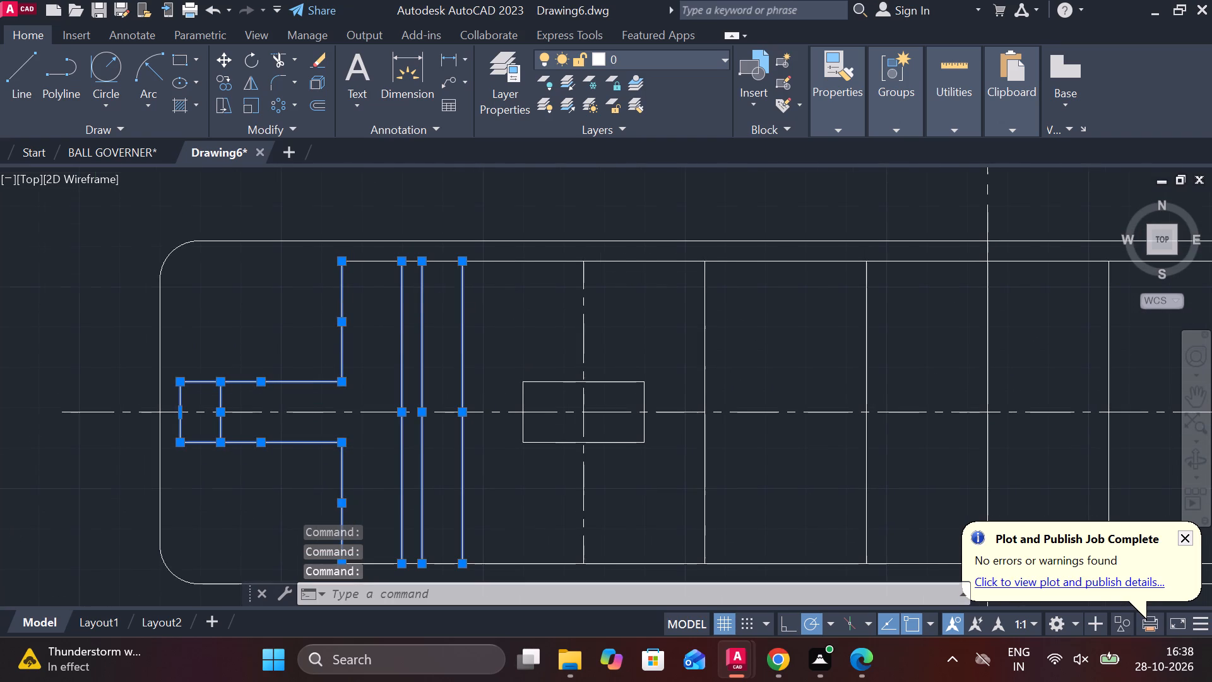
{"action": "type", "text": "MI"}
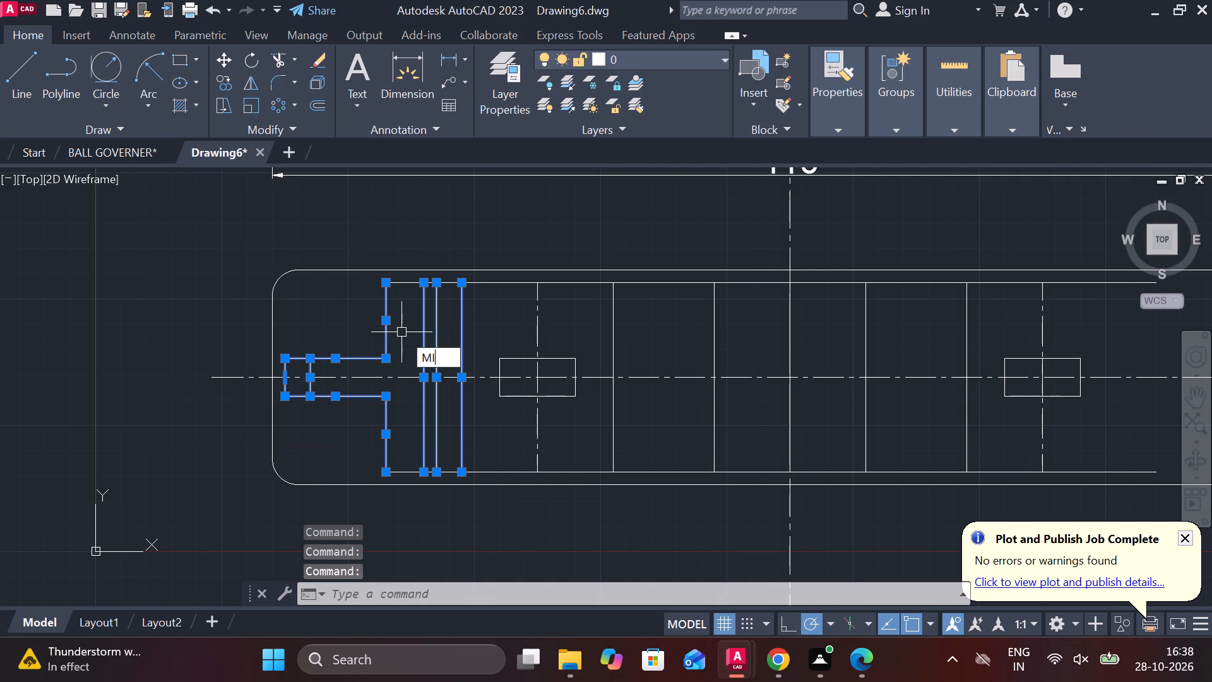
{"action": "key", "text": "Return"}
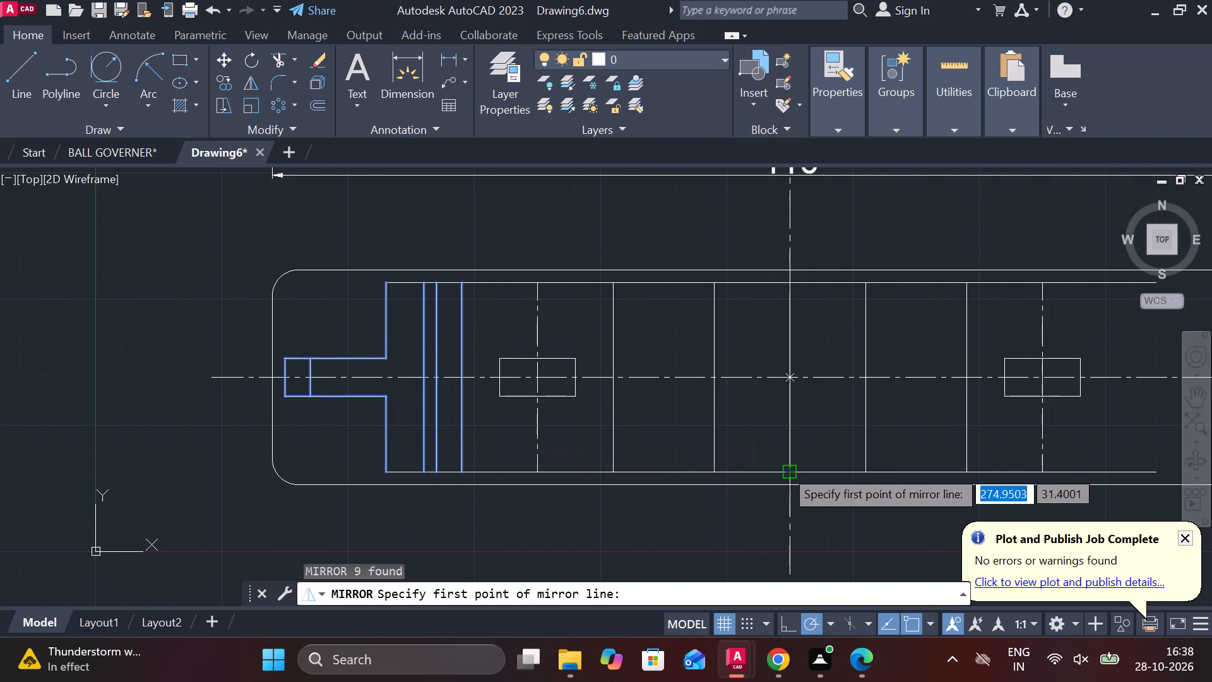
{"action": "left_click", "coordinate": [784, 469]}
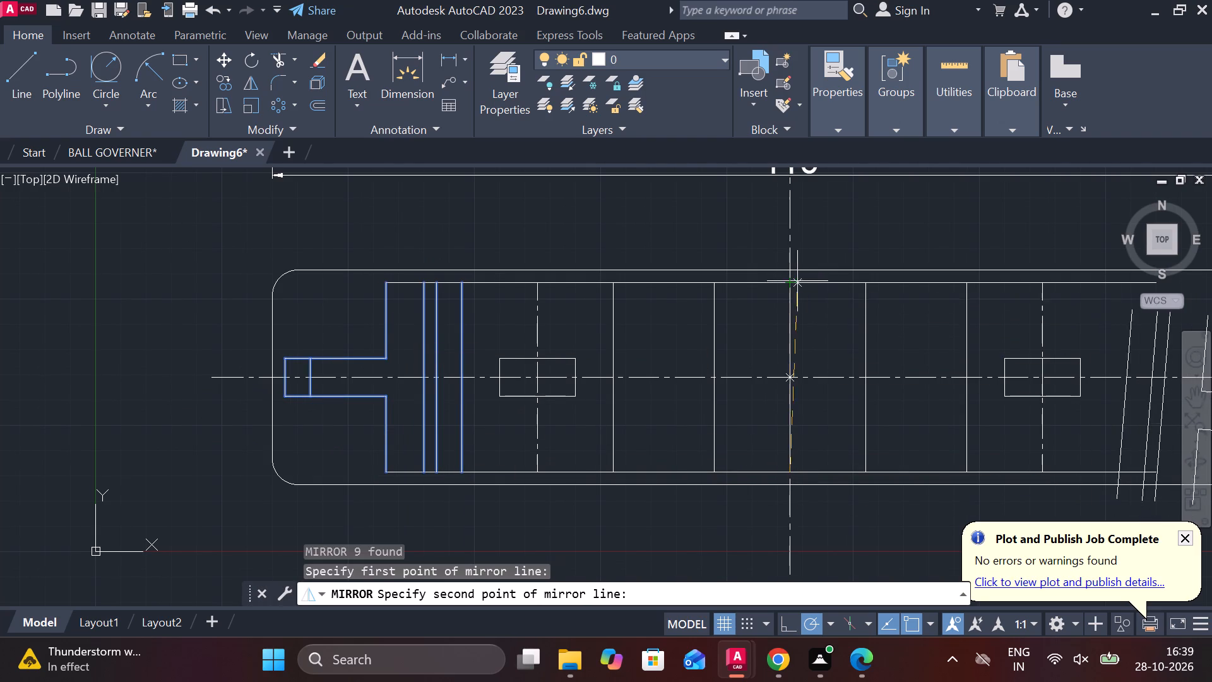
{"action": "left_click", "coordinate": [792, 281]}
{"action": "left_click_drag", "start_coordinate": [816, 345], "coordinate": [792, 281]}
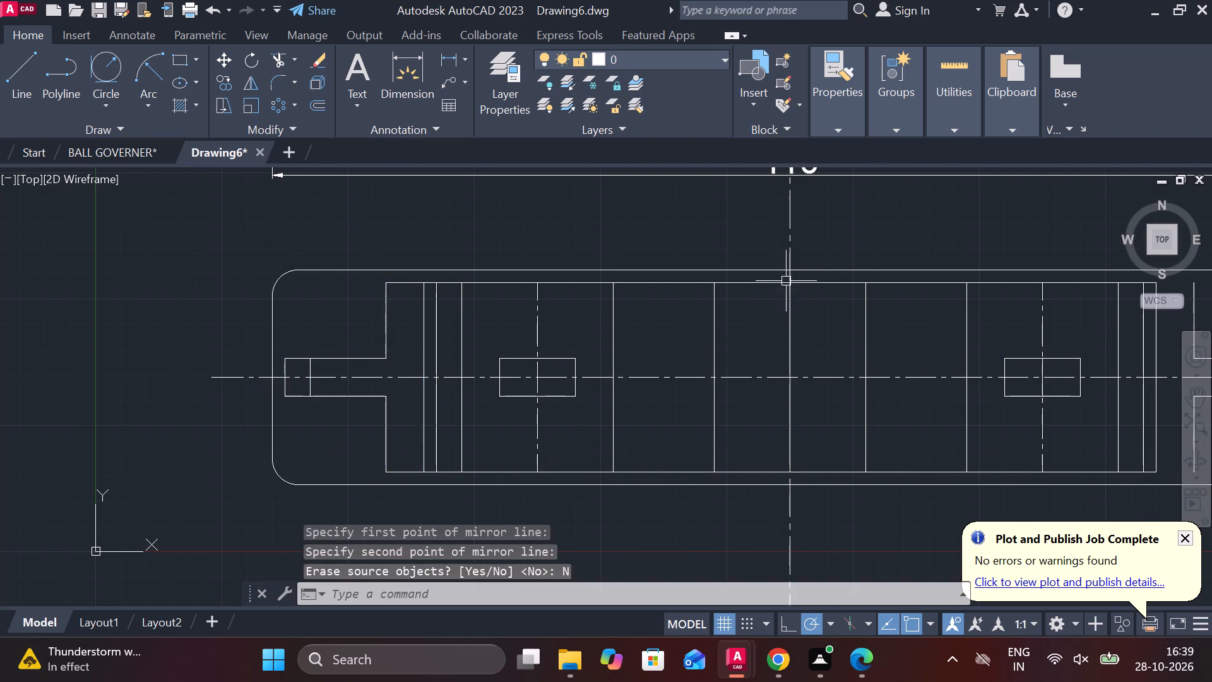
Extend the plan's upper and lower inner horizontal lines to the mirrored stepped wall line at the right end.
{"action": "middle_click_drag", "start_coordinate": [773, 282], "coordinate": [473, 297]}
{"action": "scroll", "coordinate": [886, 316], "scroll_direction": "up", "scroll_amount": 2}
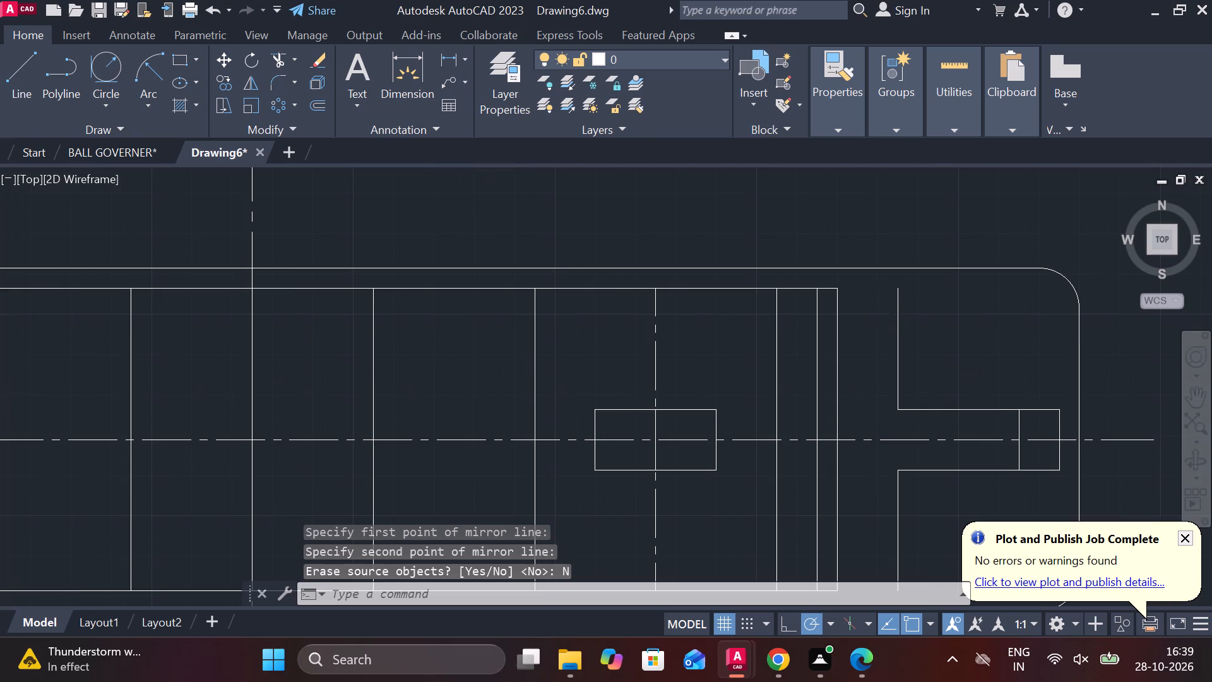
{"action": "middle_click_drag", "start_coordinate": [837, 321], "coordinate": [832, 344]}
{"action": "type", "text": "EX"}
{"action": "key", "text": "space"}
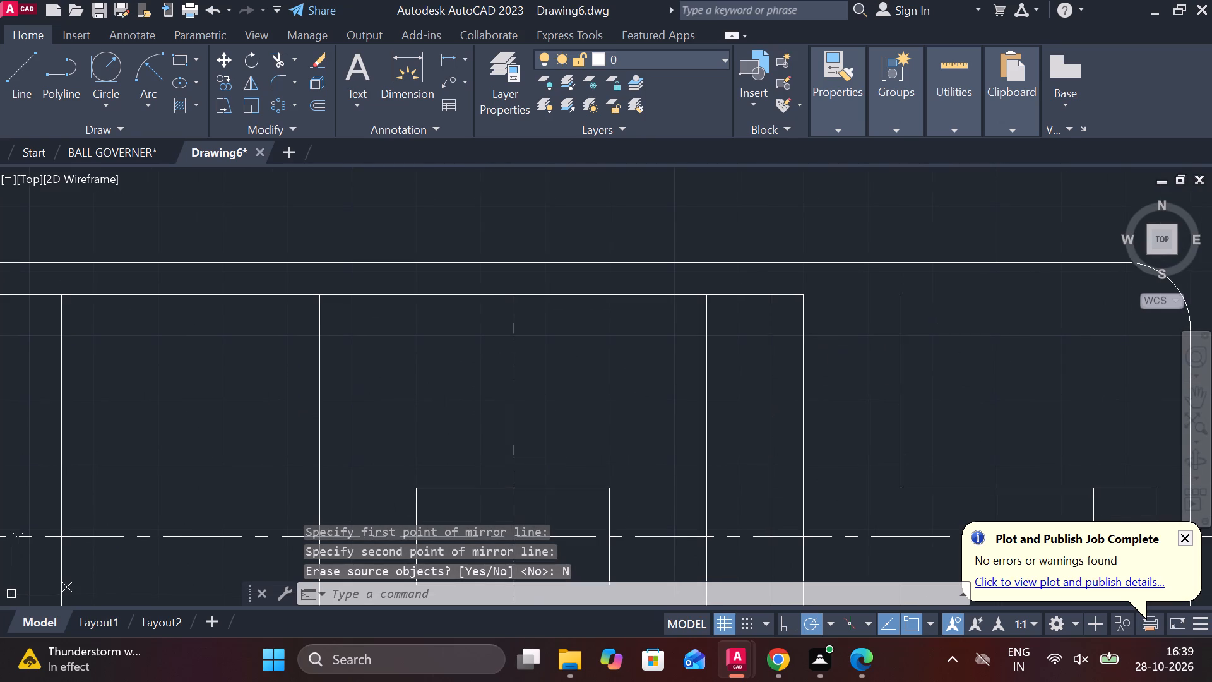
{"action": "left_click", "coordinate": [757, 294]}
{"action": "scroll", "coordinate": [836, 369], "scroll_direction": "down", "scroll_amount": 2}
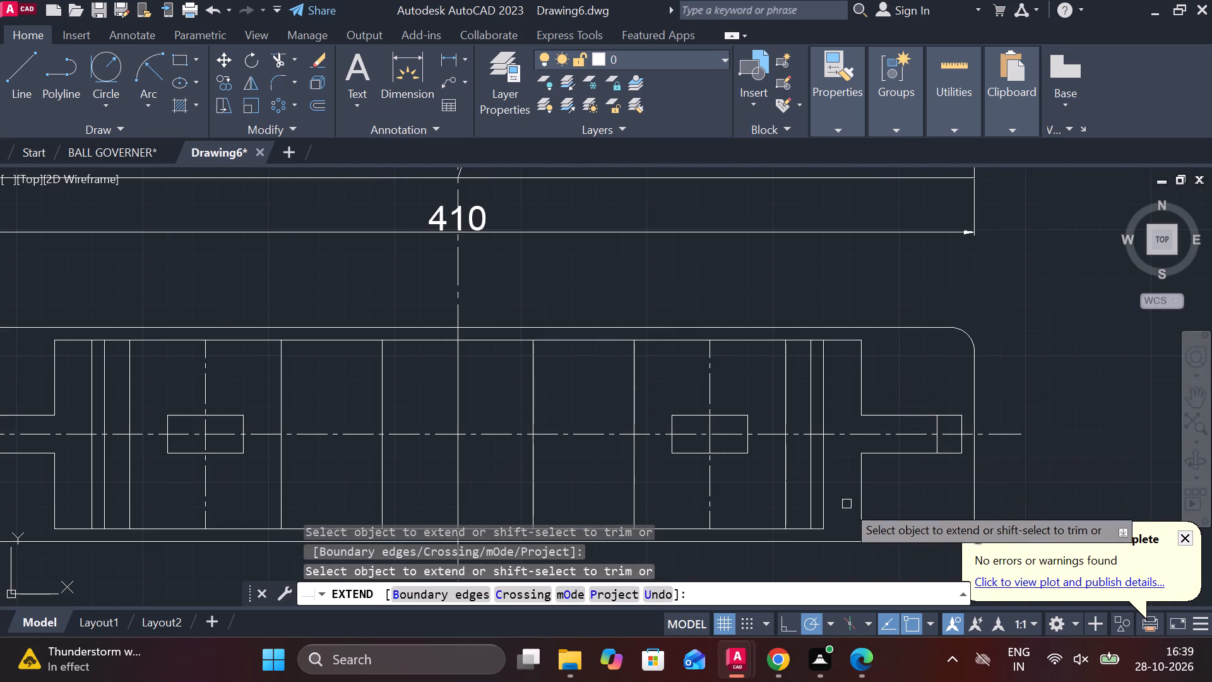
{"action": "scroll", "coordinate": [826, 525], "scroll_direction": "up", "scroll_amount": 3}
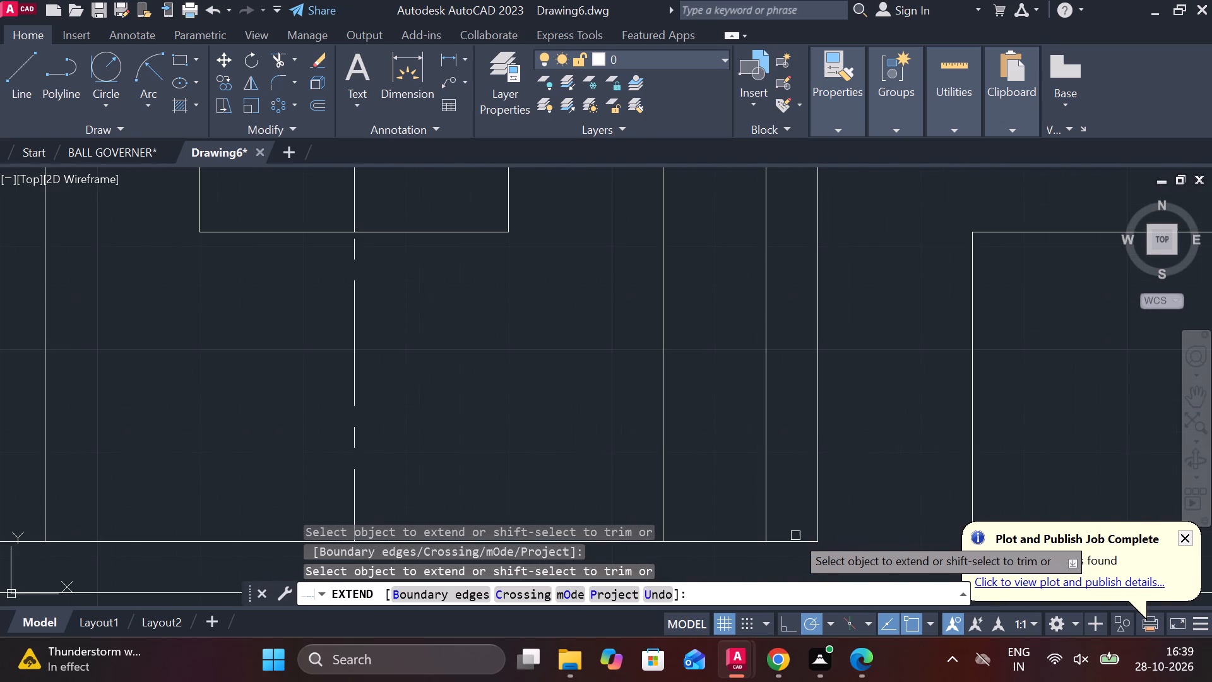
{"action": "left_click", "coordinate": [796, 540]}
{"action": "scroll", "coordinate": [817, 497], "scroll_direction": "down", "scroll_amount": 2}
{"action": "middle_click_drag", "start_coordinate": [933, 454], "coordinate": [880, 452]}
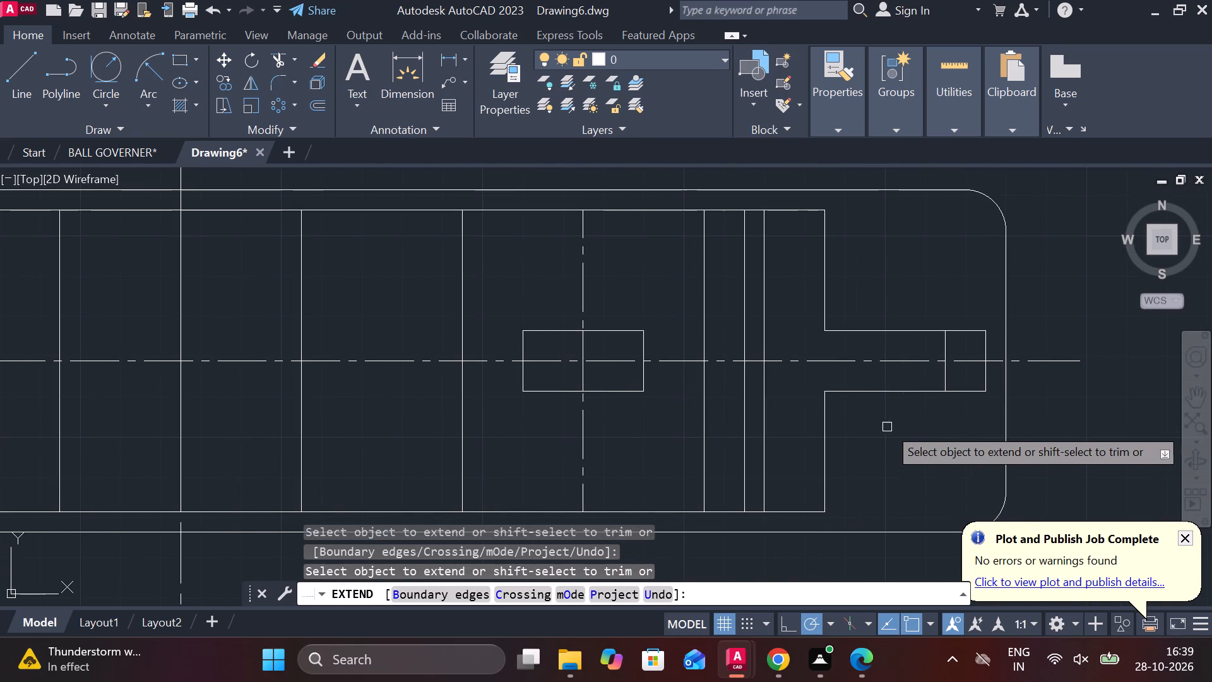
{"action": "key", "text": "grave"}
{"action": "key", "text": "Escape"}
Fillet the upper and lower corners where the left narrow arm meets the plan's stepped wall with radius 5.
{"action": "scroll", "coordinate": [891, 420], "scroll_direction": "down", "scroll_amount": 2}
{"action": "scroll", "coordinate": [207, 345], "scroll_direction": "up", "scroll_amount": 2}
{"action": "key", "text": "Escape"}
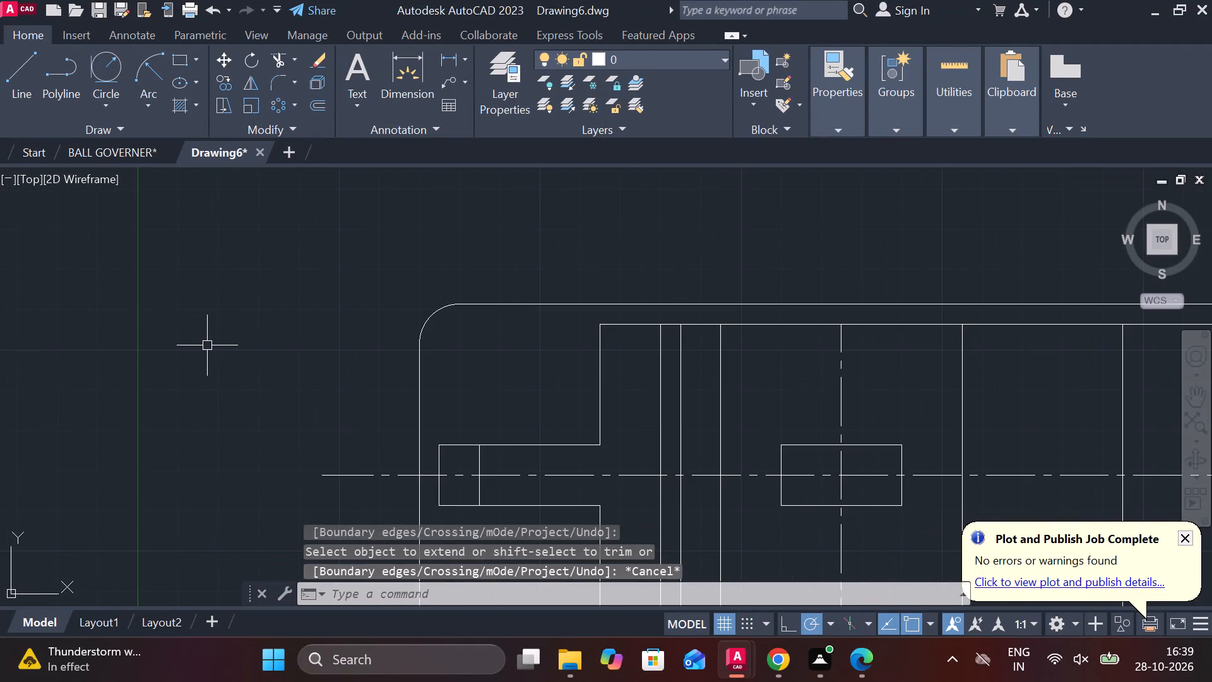
{"action": "type", "text": "F R"}
{"action": "key", "text": "space"}
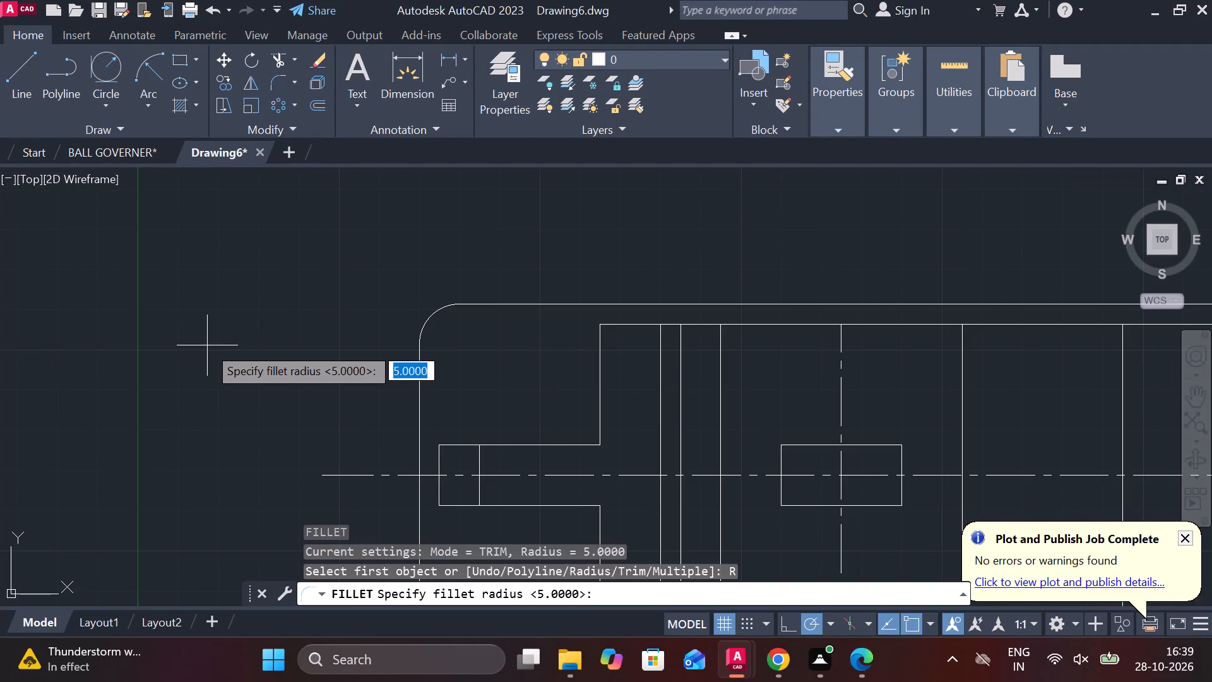
{"action": "key", "text": "space"}
{"action": "left_click", "coordinate": [547, 445]}
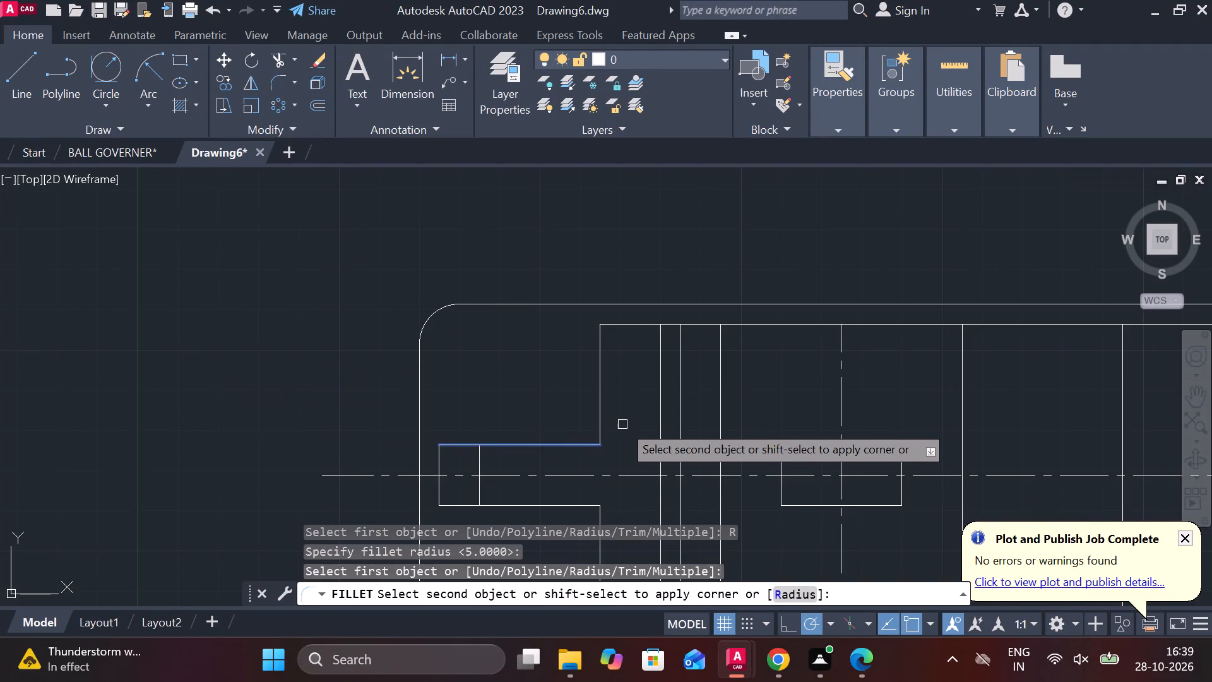
{"action": "left_click", "coordinate": [602, 398]}
{"action": "scroll", "coordinate": [606, 405], "scroll_direction": "down", "scroll_amount": 2}
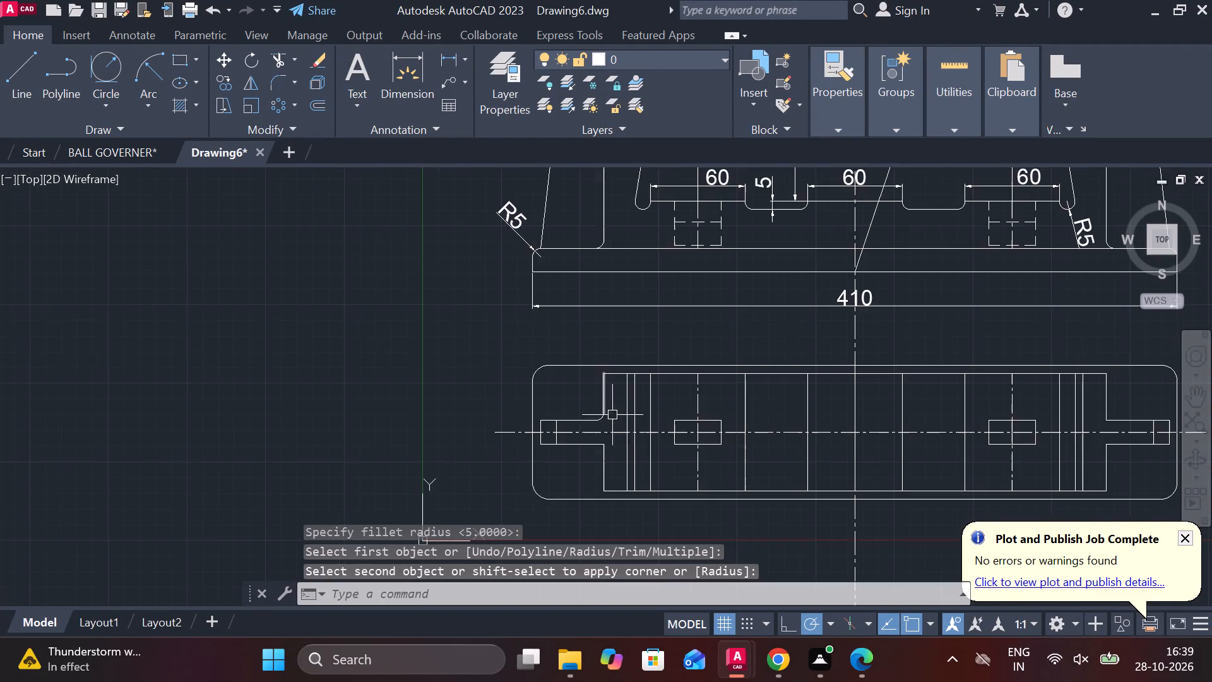
{"action": "scroll", "coordinate": [592, 450], "scroll_direction": "up", "scroll_amount": 2}
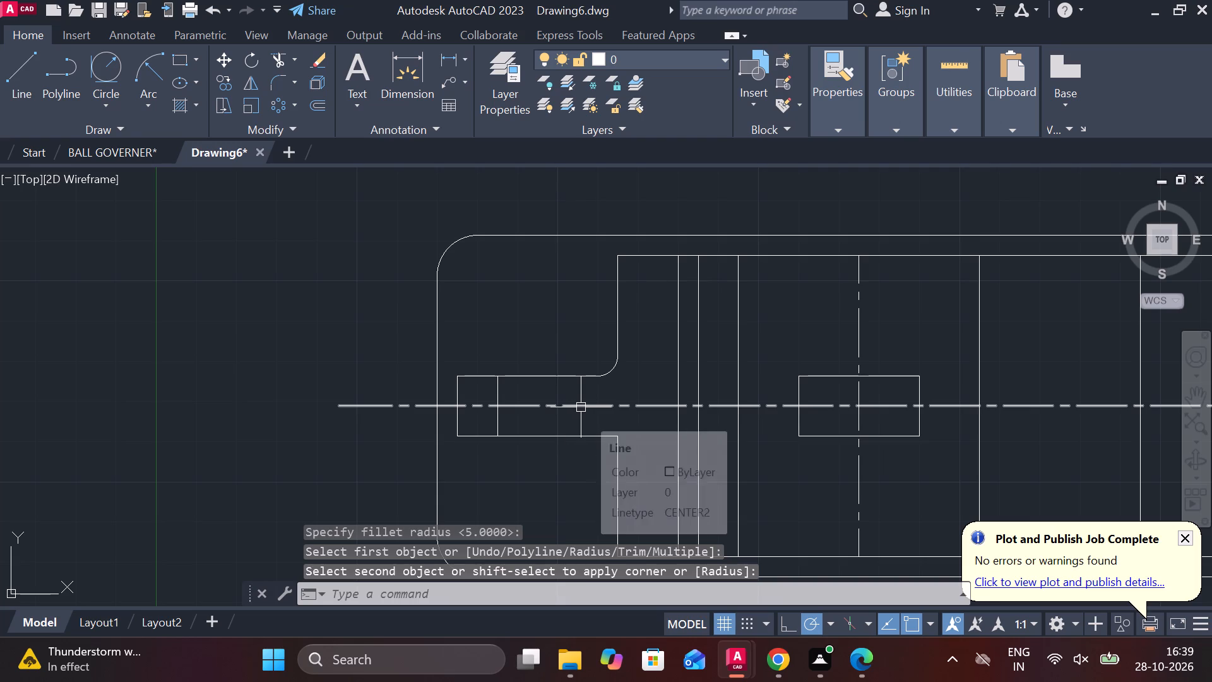
{"action": "key", "text": "space"}
{"action": "left_click", "coordinate": [592, 440]}
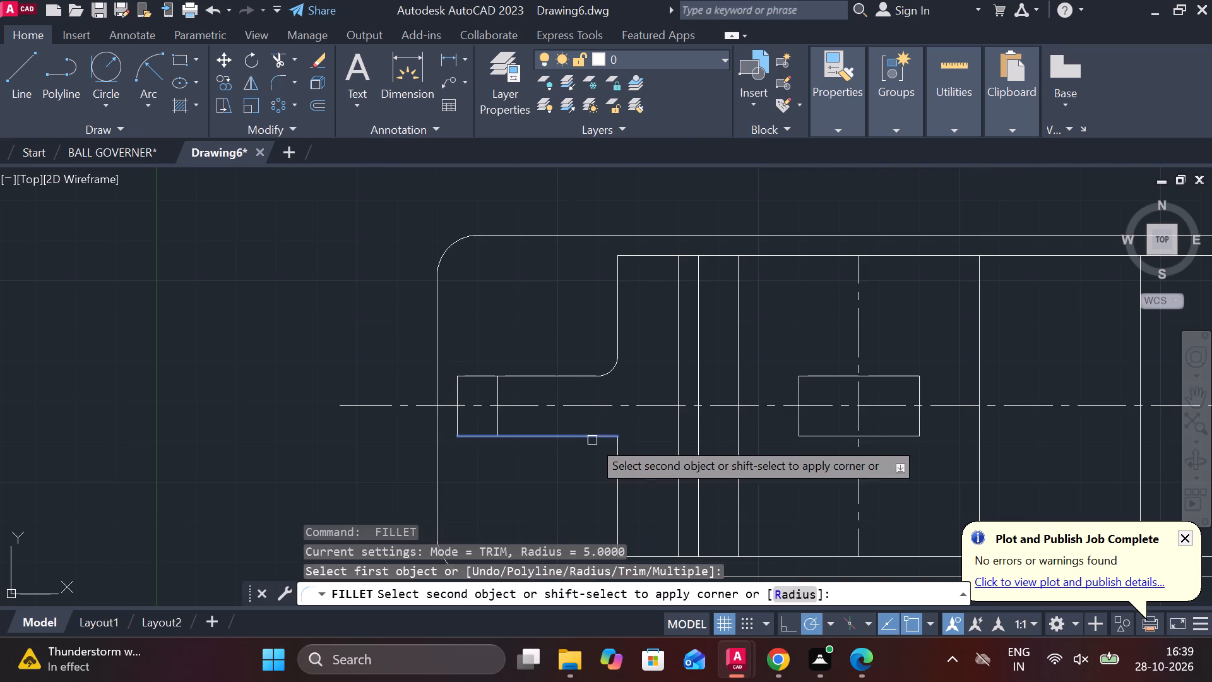
{"action": "left_click", "coordinate": [615, 464]}
Fillet the upper and lower corners where the right narrow arm meets the plan's stepped wall with radius 5.
{"action": "scroll", "coordinate": [615, 464], "scroll_direction": "down", "scroll_amount": 2}
{"action": "middle_click_drag", "start_coordinate": [869, 426], "coordinate": [597, 417]}
{"action": "scroll", "coordinate": [818, 411], "scroll_direction": "up", "scroll_amount": 3}
{"action": "key", "text": "space"}
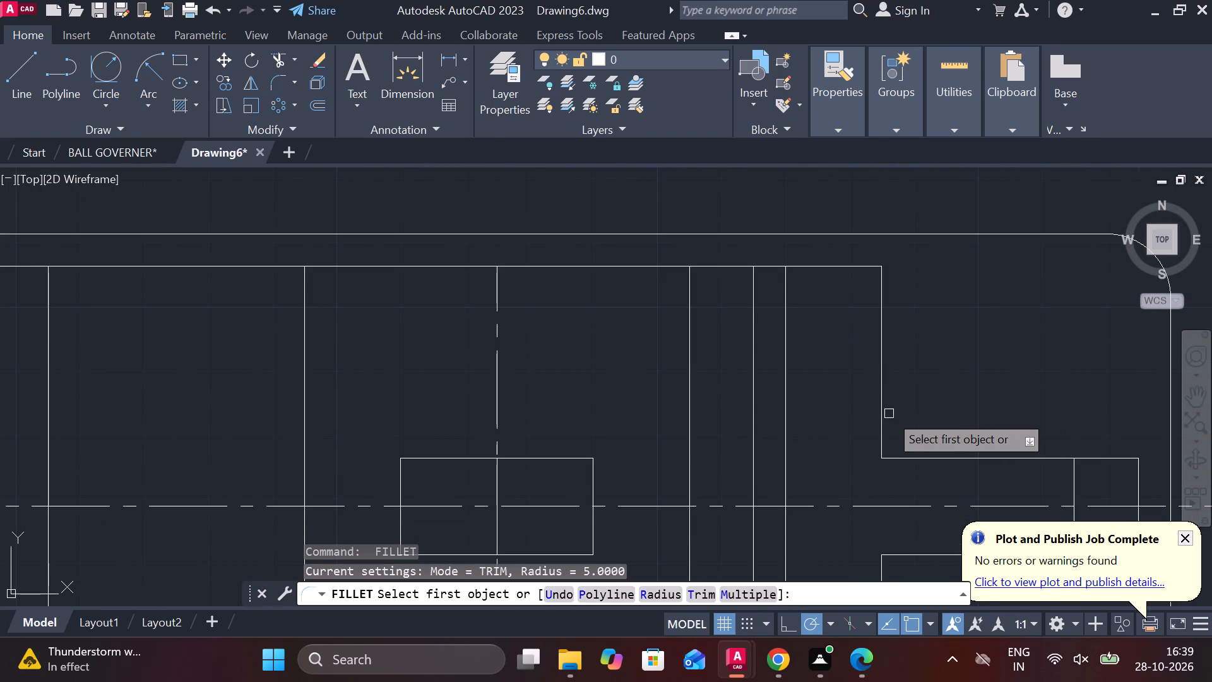
{"action": "left_click", "coordinate": [882, 404]}
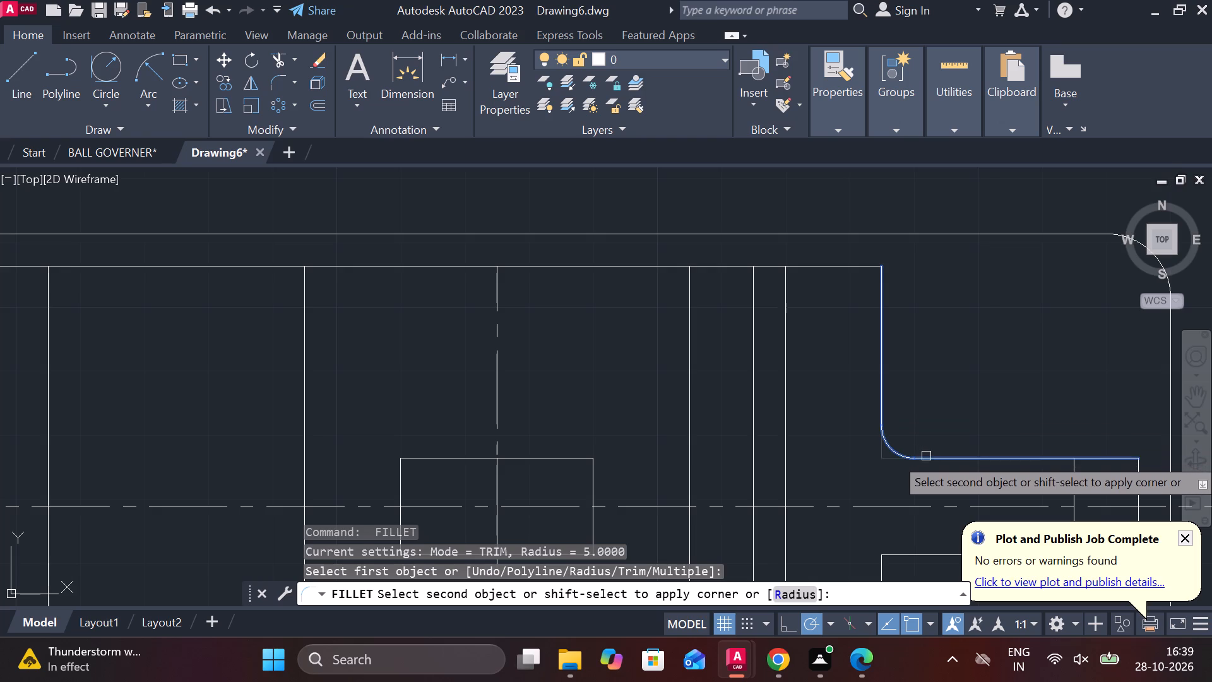
{"action": "double_click", "coordinate": [934, 458]}
{"action": "scroll", "coordinate": [934, 458], "scroll_direction": "down", "scroll_amount": 2}
{"action": "middle_click_drag", "start_coordinate": [925, 476], "coordinate": [809, 409]}
{"action": "scroll", "coordinate": [813, 452], "scroll_direction": "up", "scroll_amount": 2}
{"action": "key", "text": "space"}
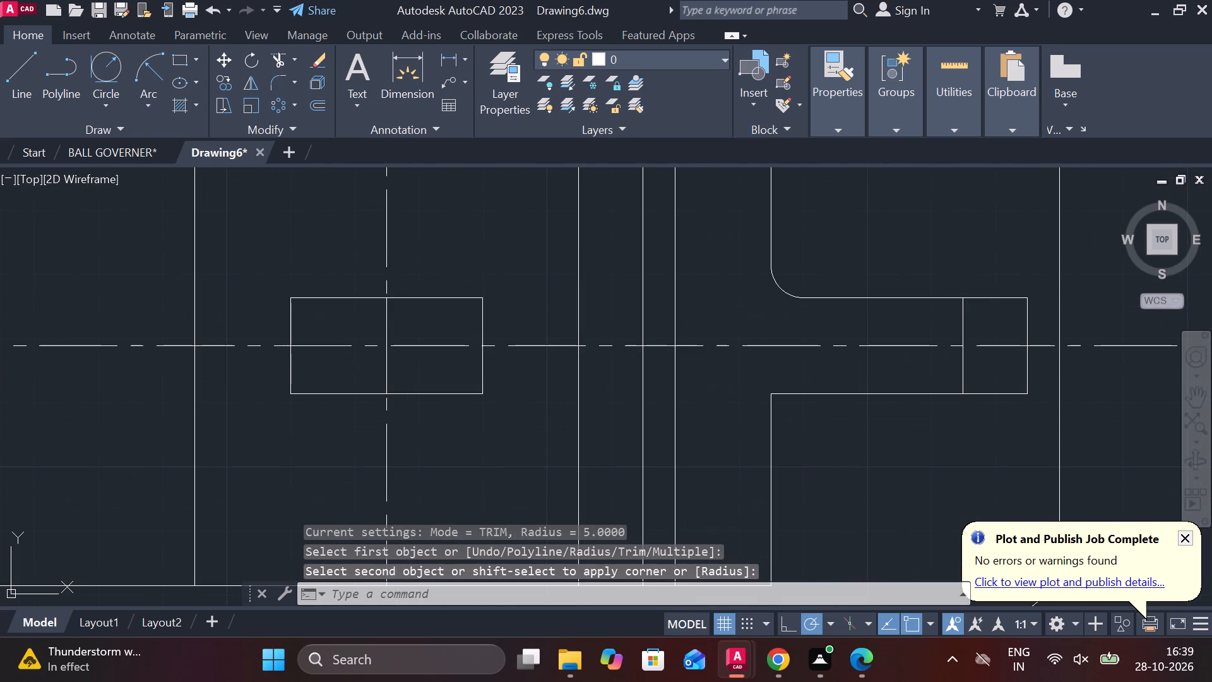
{"action": "left_click", "coordinate": [793, 394]}
{"action": "left_click", "coordinate": [774, 422]}
{"action": "scroll", "coordinate": [774, 422], "scroll_direction": "down", "scroll_amount": 2}
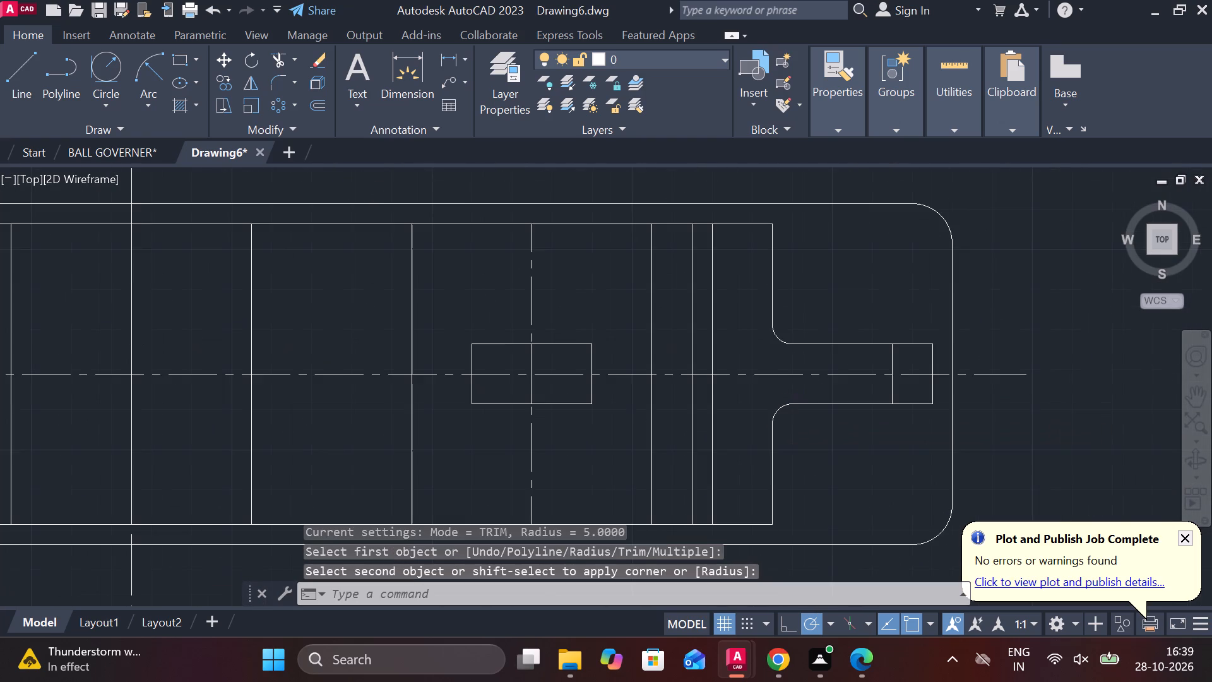
{"action": "scroll", "coordinate": [800, 426], "scroll_direction": "down", "scroll_amount": 1}
{"action": "key", "text": "Escape"}
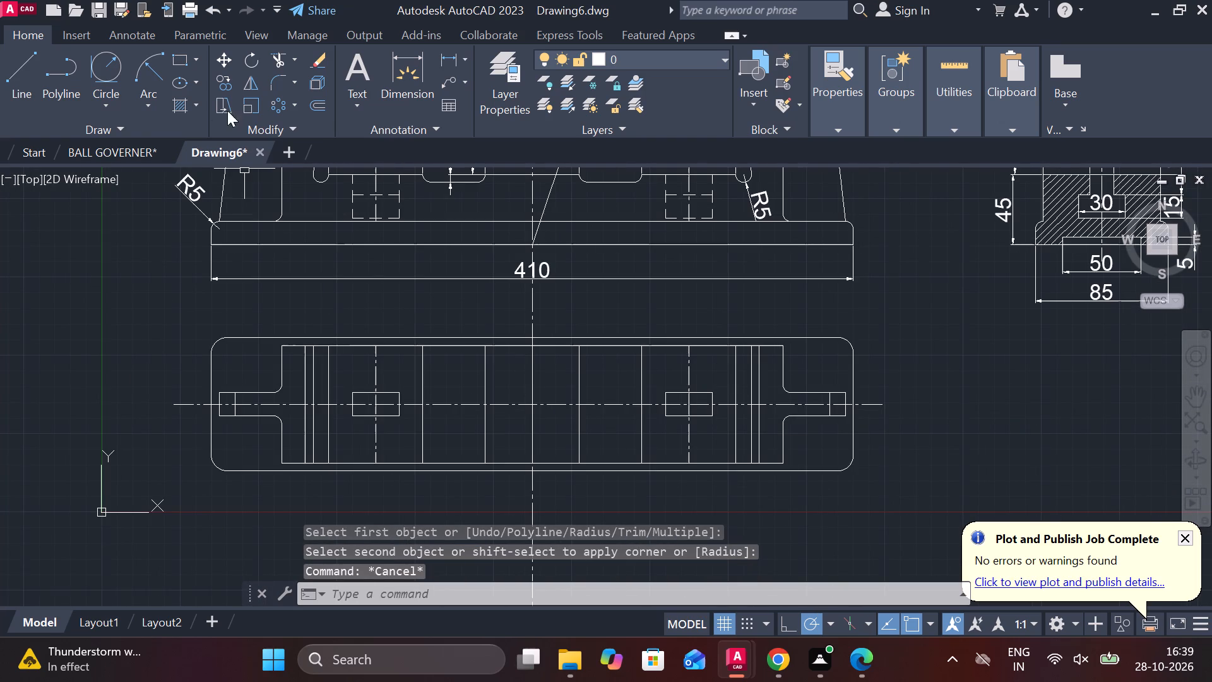
Hatch the upper and lower halves of the T-shaped wall-and-arm sections at both ends of the plan.
{"action": "left_click", "coordinate": [186, 99]}
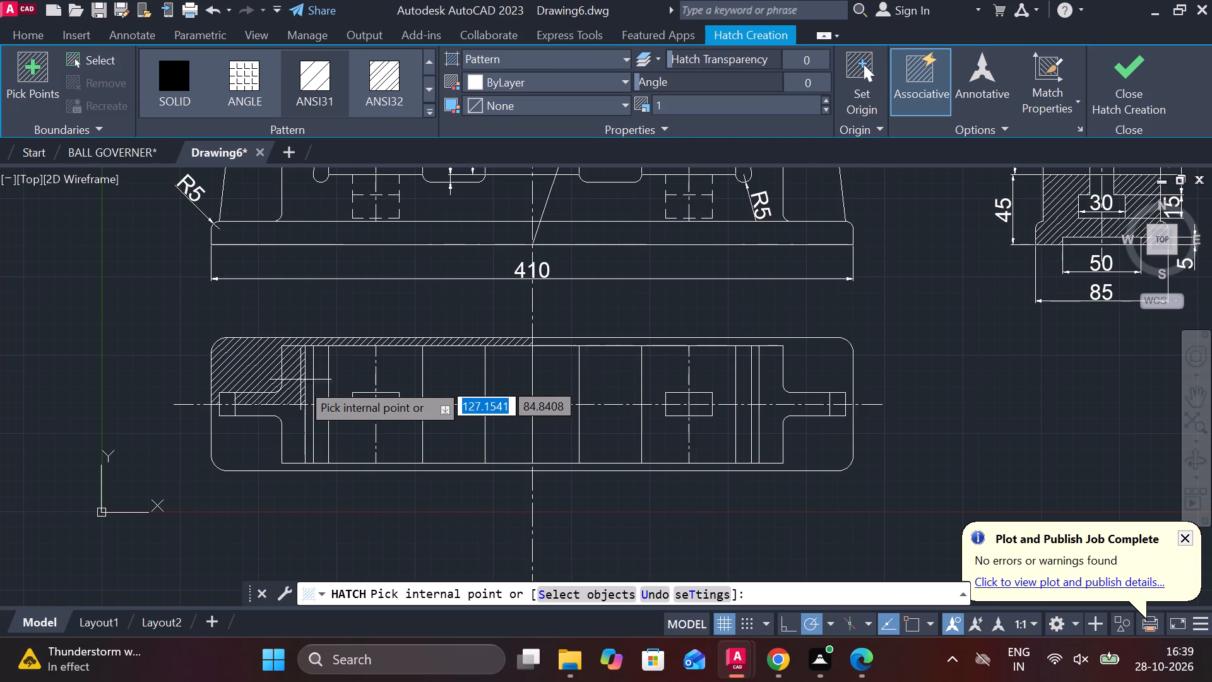
{"action": "scroll", "coordinate": [293, 392], "scroll_direction": "up", "scroll_amount": 3}
{"action": "left_click", "coordinate": [290, 385]}
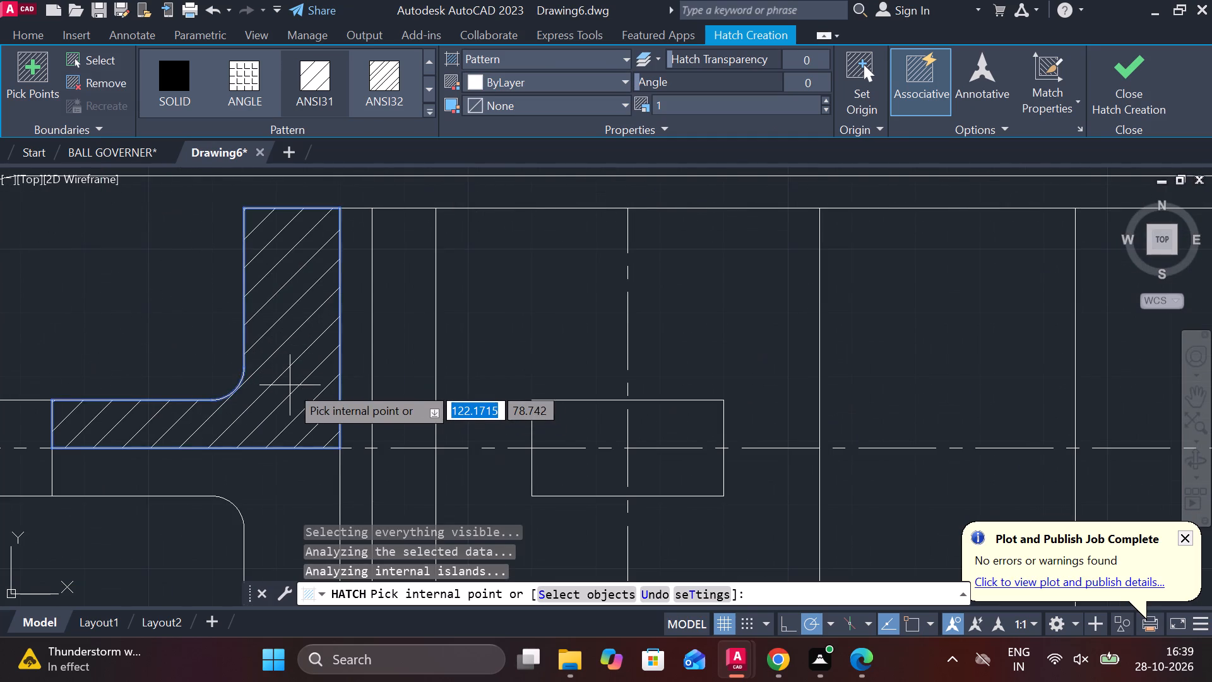
{"action": "scroll", "coordinate": [290, 385], "scroll_direction": "down", "scroll_amount": 1}
{"action": "left_click", "coordinate": [299, 443]}
{"action": "scroll", "coordinate": [299, 443], "scroll_direction": "down", "scroll_amount": 2}
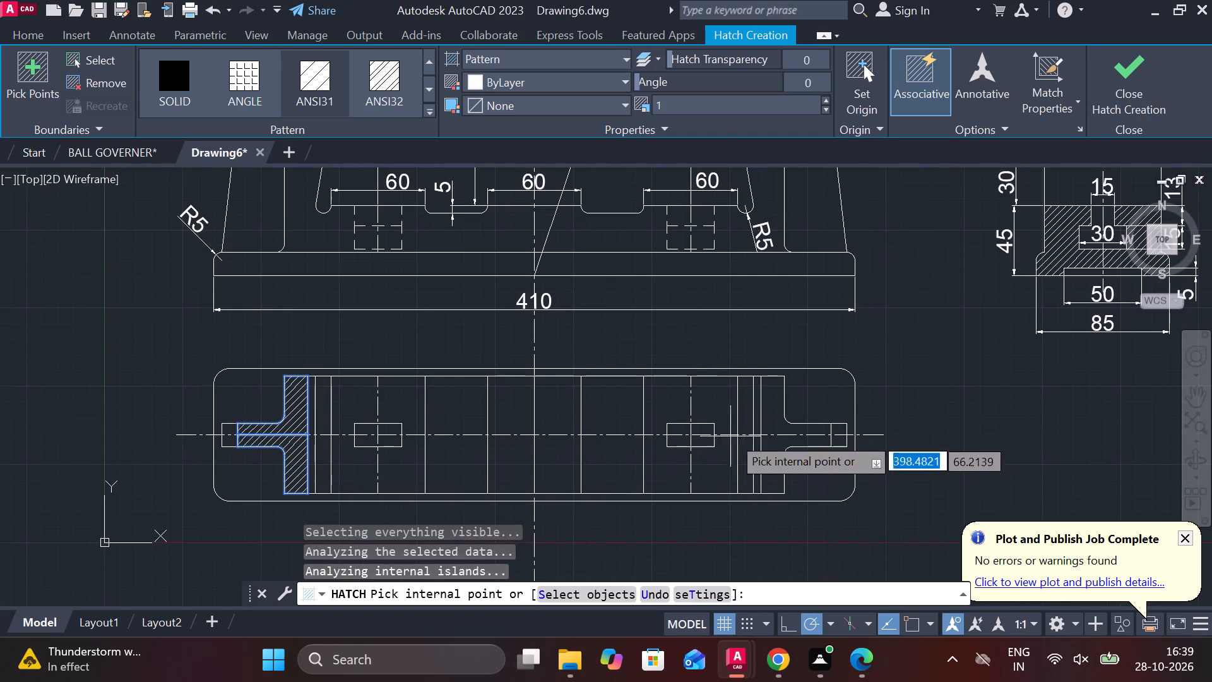
{"action": "left_click", "coordinate": [775, 419]}
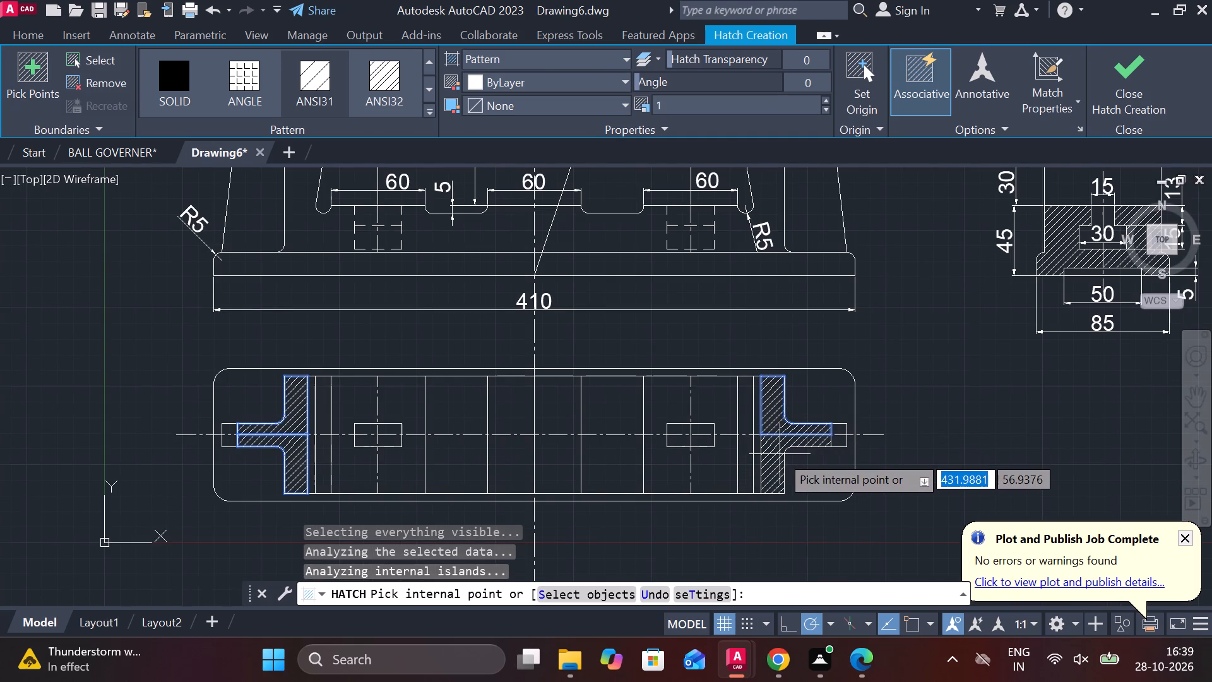
{"action": "left_click", "coordinate": [780, 454]}
{"action": "left_click", "coordinate": [1112, 95]}
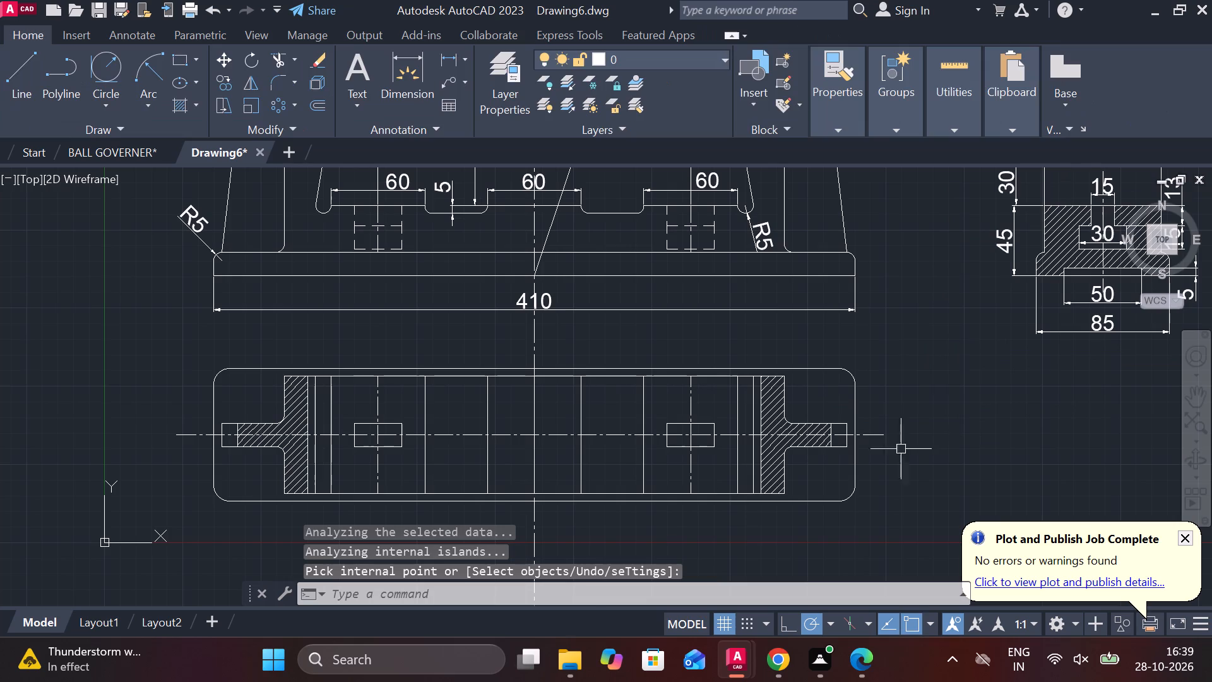
Add a horizontal linear dimension above the plan between the outer upper corners of the two hatched walls.
{"action": "left_click", "coordinate": [444, 59]}
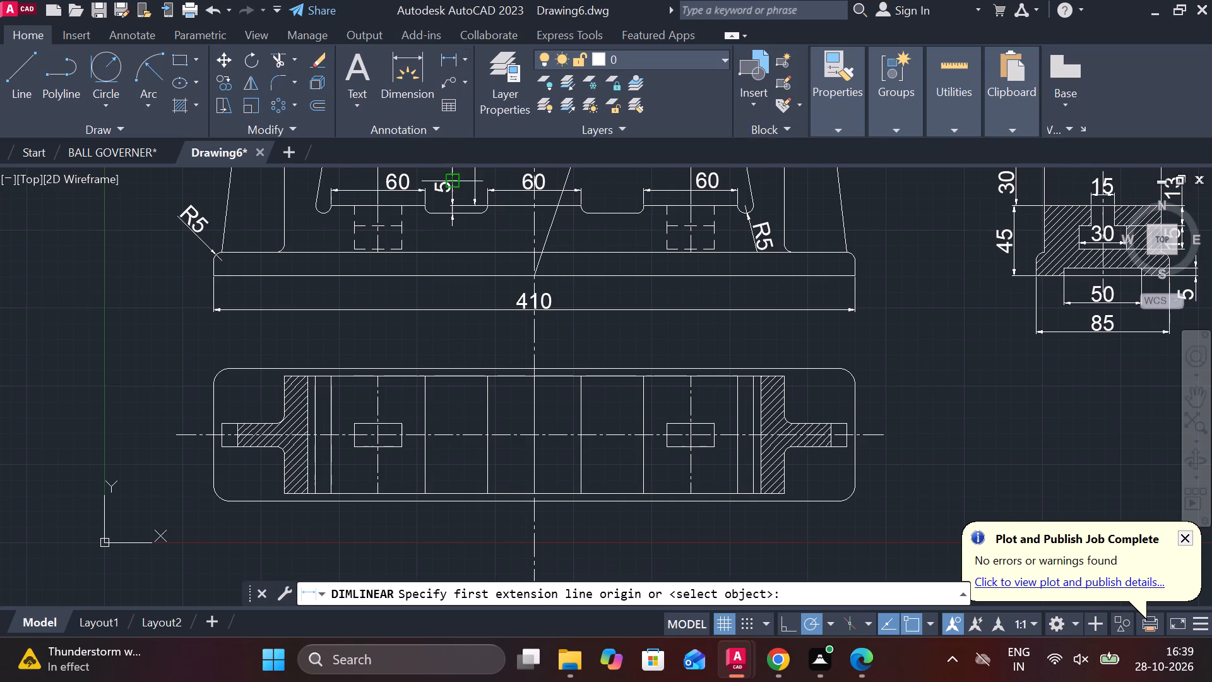
{"action": "scroll", "coordinate": [273, 361], "scroll_direction": "up", "scroll_amount": 2}
{"action": "left_click", "coordinate": [294, 400]}
{"action": "scroll", "coordinate": [345, 393], "scroll_direction": "down", "scroll_amount": 2}
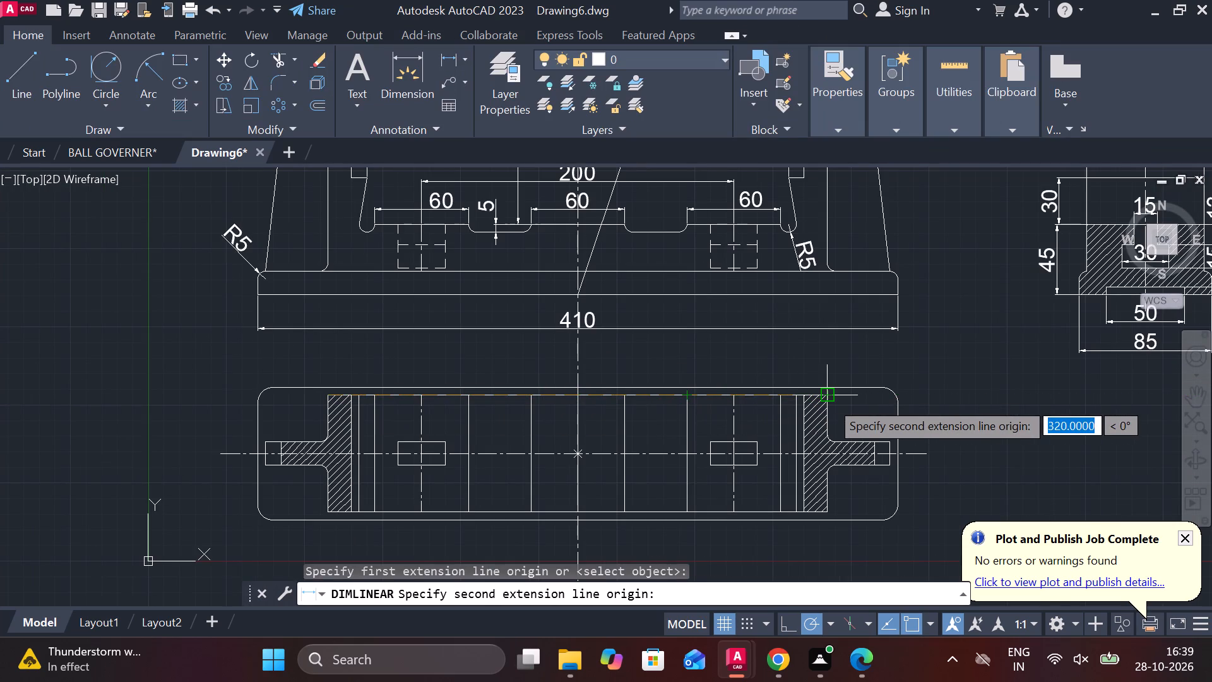
{"action": "left_click", "coordinate": [829, 400]}
{"action": "scroll", "coordinate": [609, 358], "scroll_direction": "up", "scroll_amount": 2}
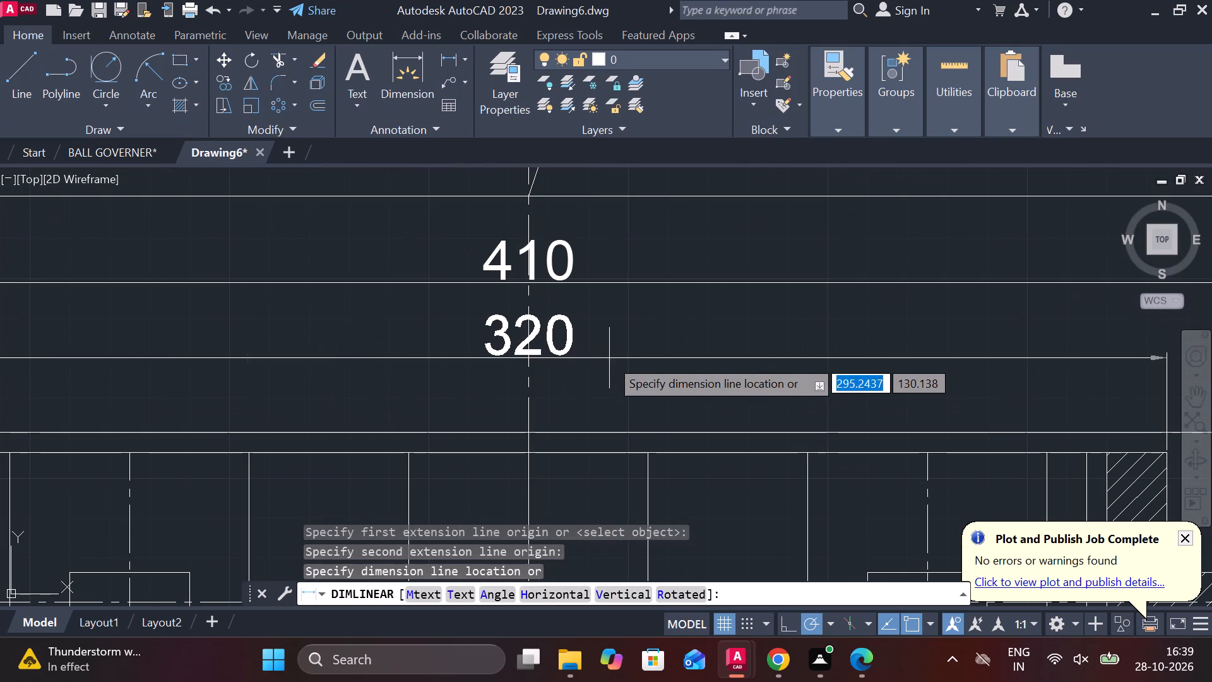
{"action": "left_click", "coordinate": [590, 356]}
Lengthen the vertical centre line of the plan's right rectangular hole upward past the overall wall dimension line.
{"action": "scroll", "coordinate": [590, 356], "scroll_direction": "down", "scroll_amount": 2}
{"action": "middle_click_drag", "start_coordinate": [635, 366], "coordinate": [522, 267]}
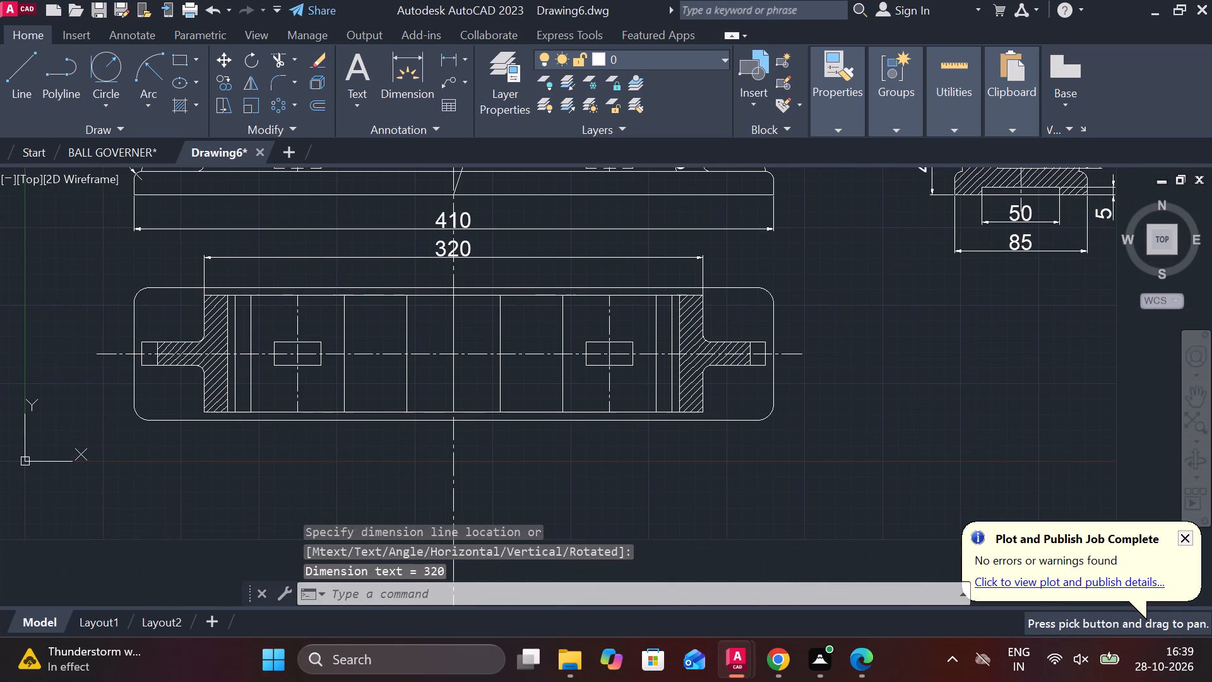
{"action": "scroll", "coordinate": [561, 282], "scroll_direction": "down", "scroll_amount": 1}
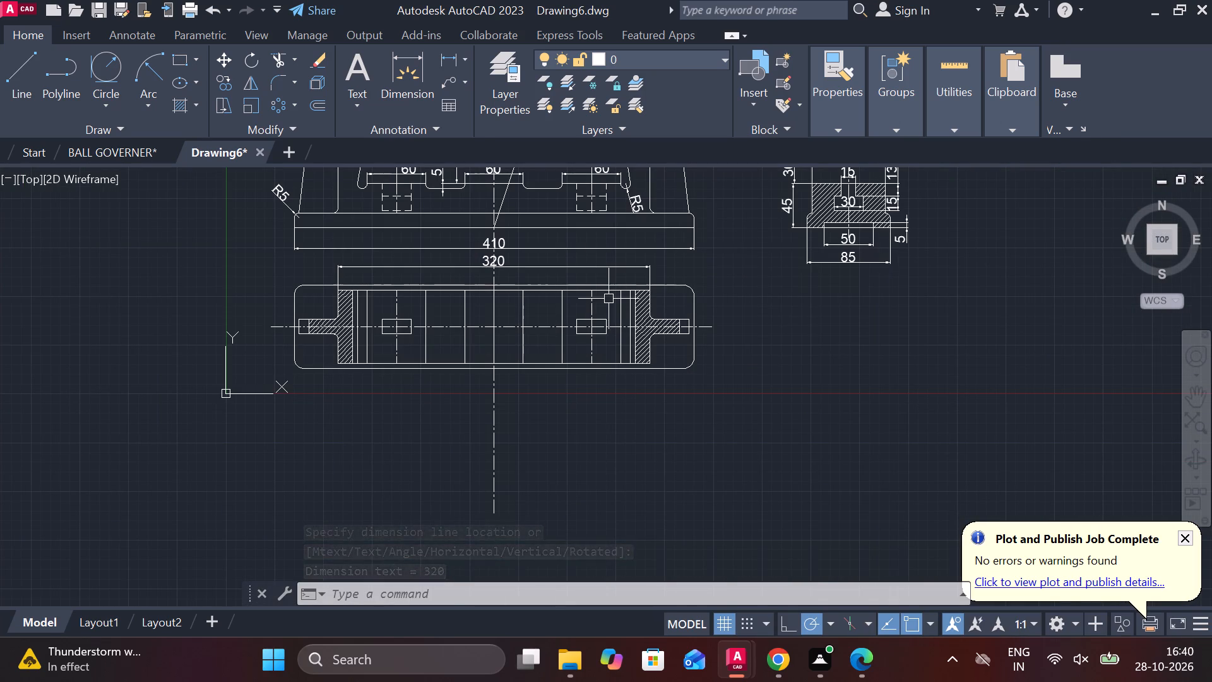
{"action": "scroll", "coordinate": [595, 302], "scroll_direction": "up", "scroll_amount": 2}
{"action": "left_click", "coordinate": [582, 300]}
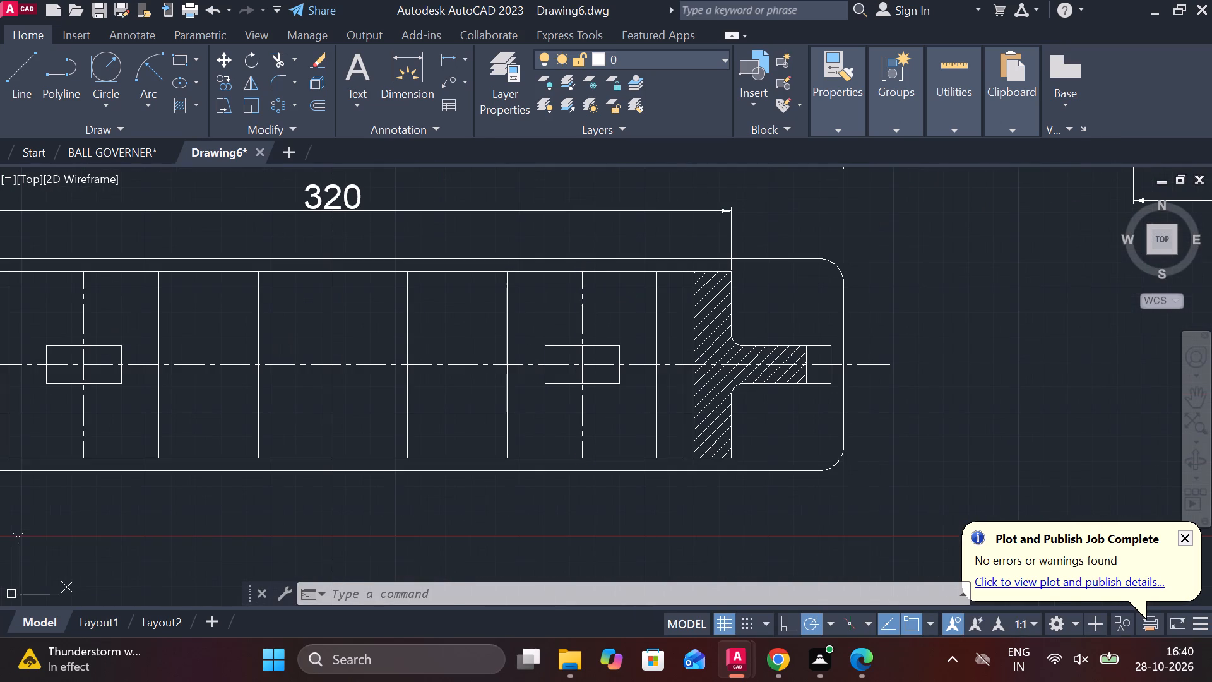
{"action": "left_click", "coordinate": [646, 325]}
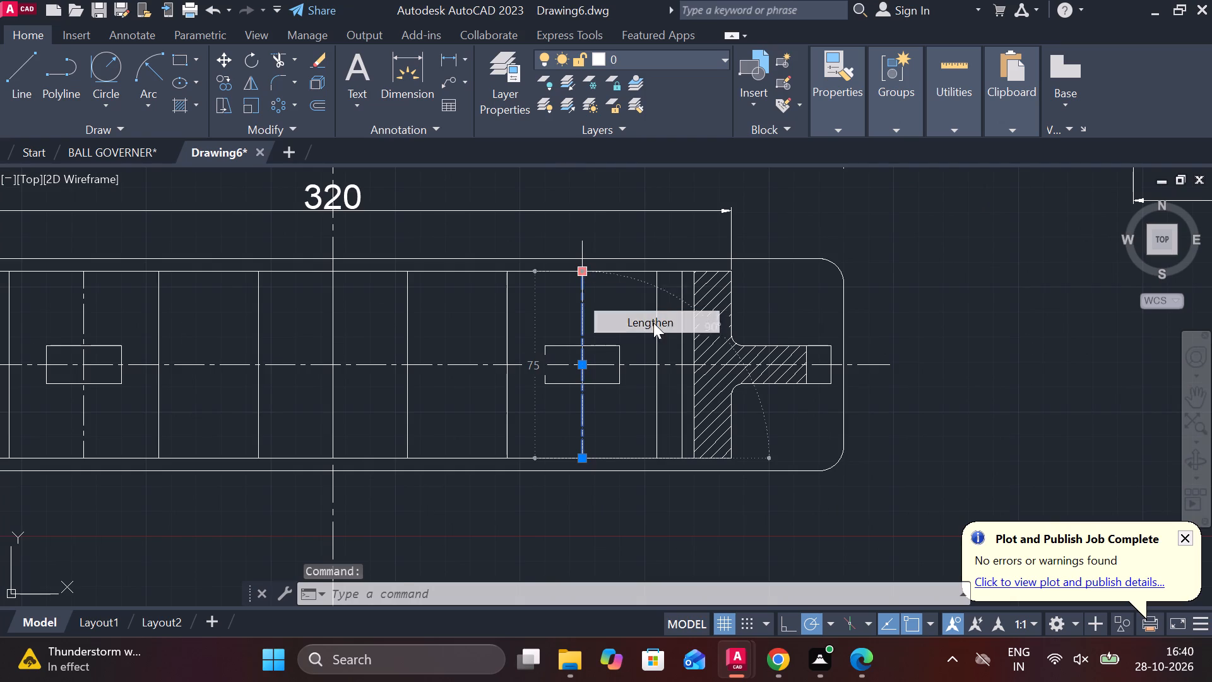
{"action": "left_click", "coordinate": [611, 179]}
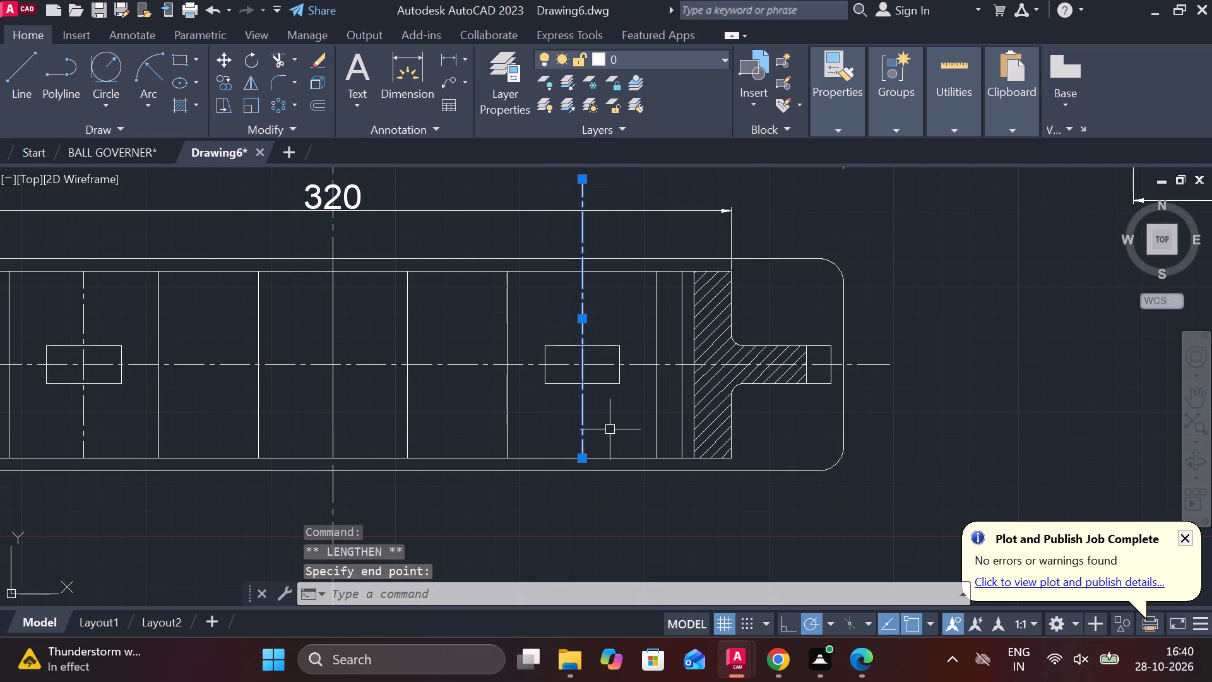
{"action": "middle_click_drag", "start_coordinate": [610, 431], "coordinate": [599, 332]}
{"action": "key", "text": "Escape"}
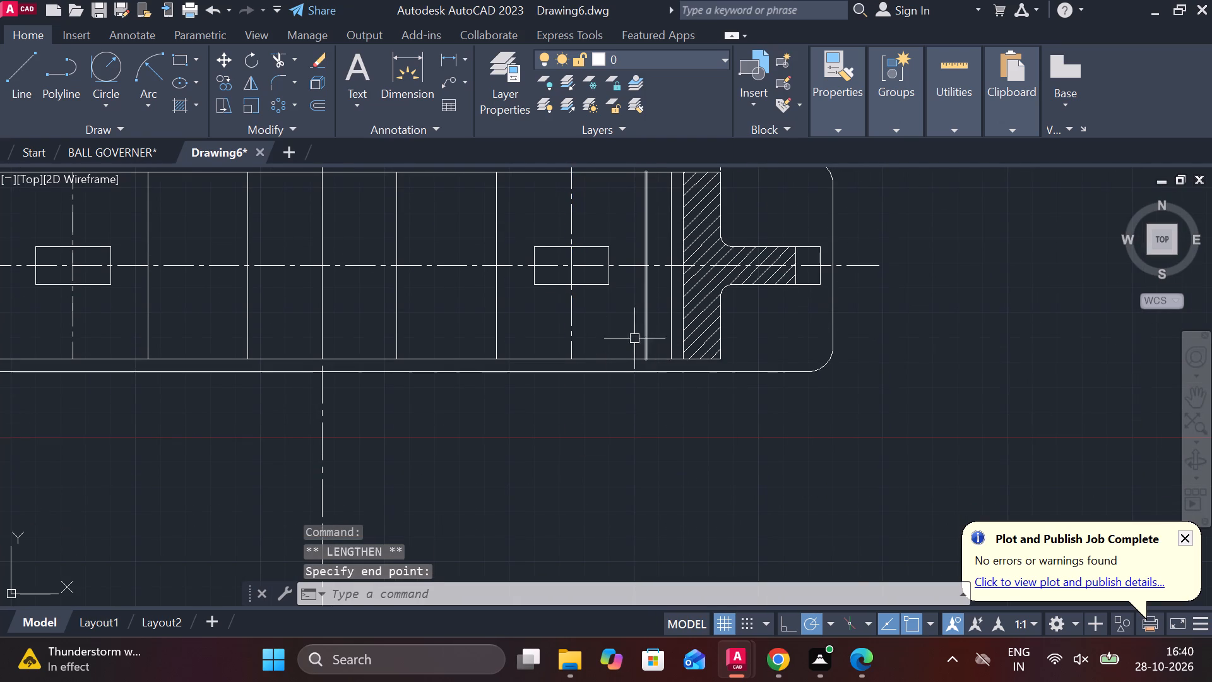
Add a horizontal linear dimension above the right rectangular hole in the plan for its width.
{"action": "middle_click_drag", "start_coordinate": [283, 257], "coordinate": [425, 314]}
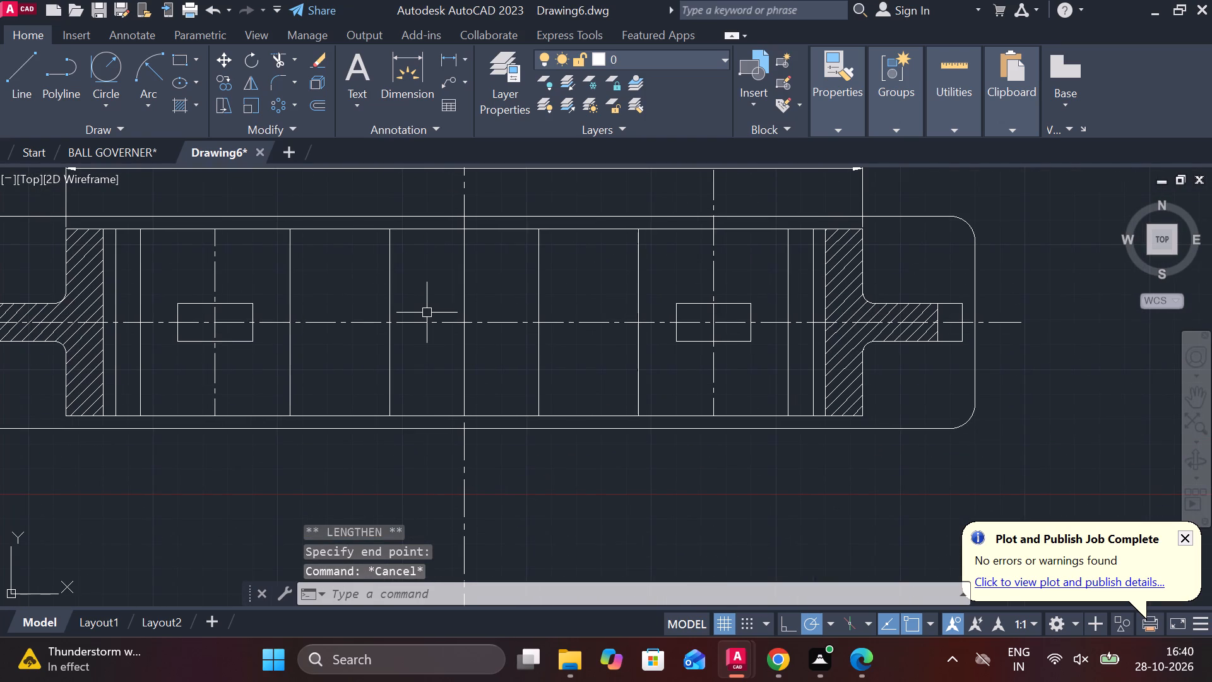
{"action": "left_click", "coordinate": [448, 58]}
{"action": "scroll", "coordinate": [691, 323], "scroll_direction": "up", "scroll_amount": 2}
{"action": "left_click", "coordinate": [661, 280]}
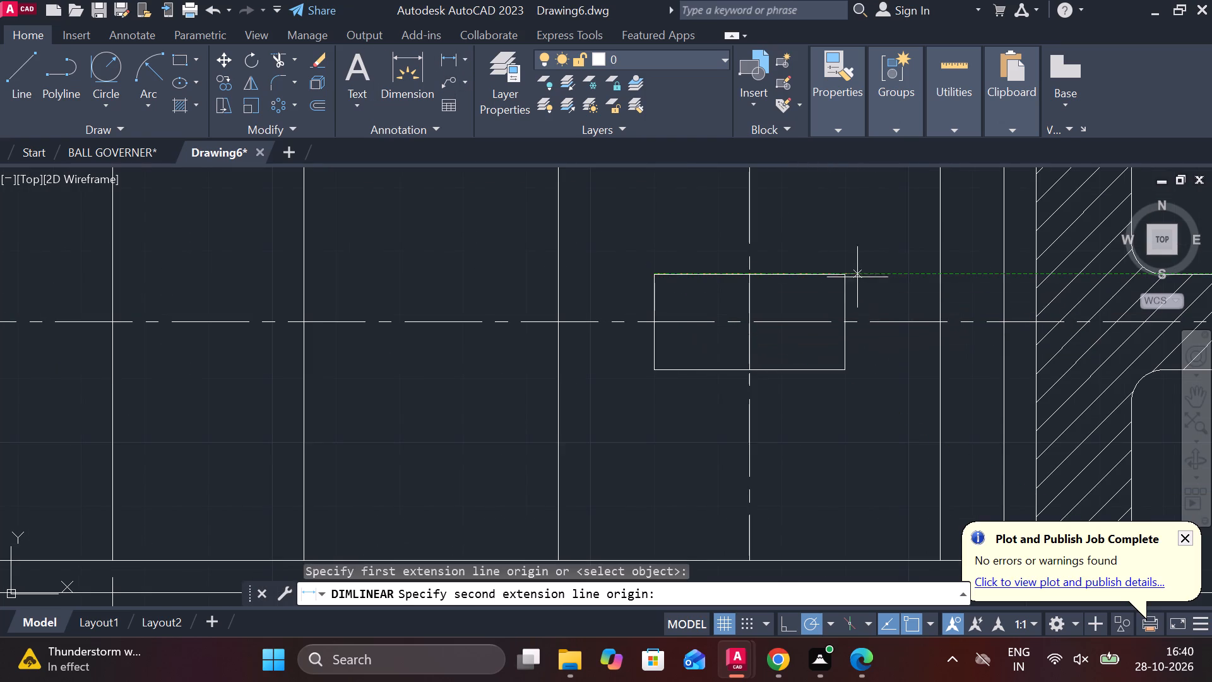
{"action": "left_click", "coordinate": [847, 273]}
{"action": "middle_click_drag", "start_coordinate": [821, 241], "coordinate": [698, 384]}
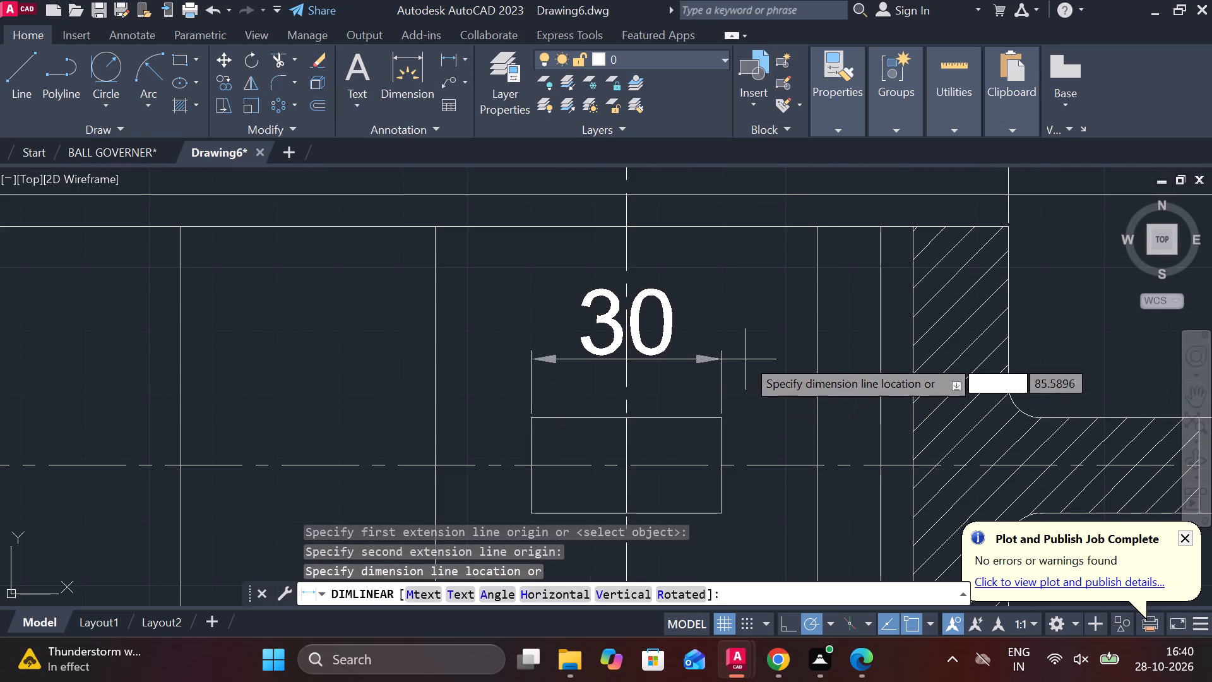
{"action": "left_click", "coordinate": [746, 346]}
Add a vertical linear dimension beside the right rectangular hole in the plan for its height.
{"action": "key", "text": "space"}
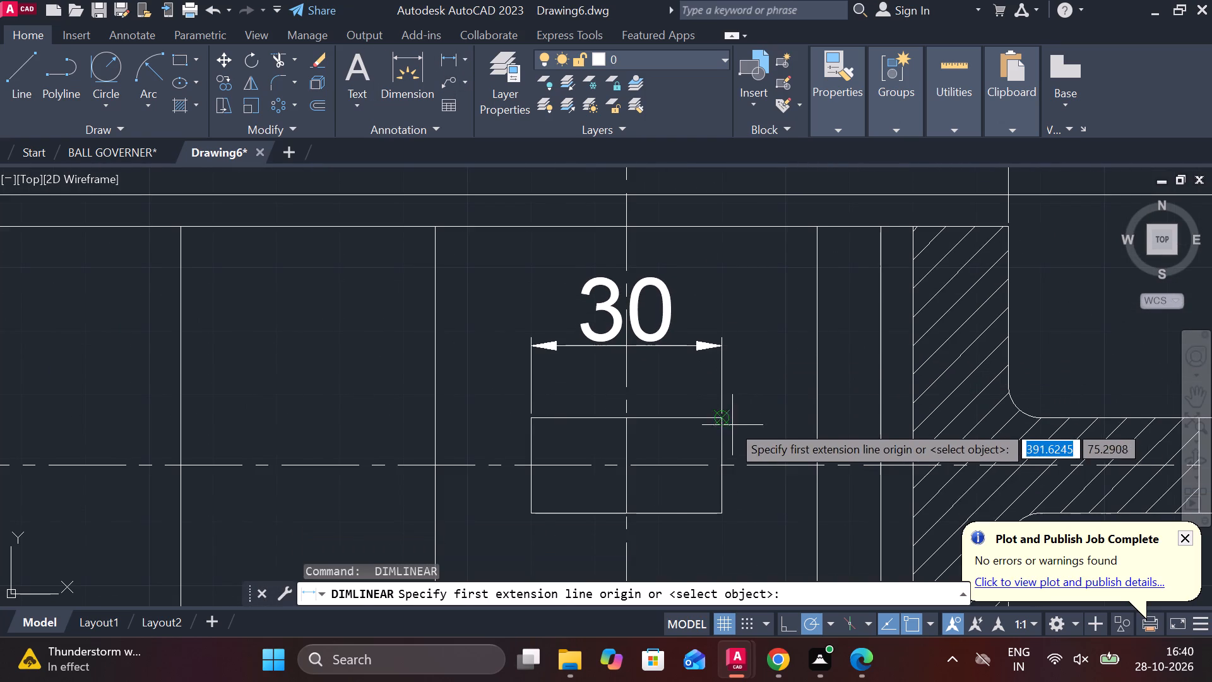
{"action": "left_click", "coordinate": [720, 416]}
{"action": "left_click", "coordinate": [727, 514]}
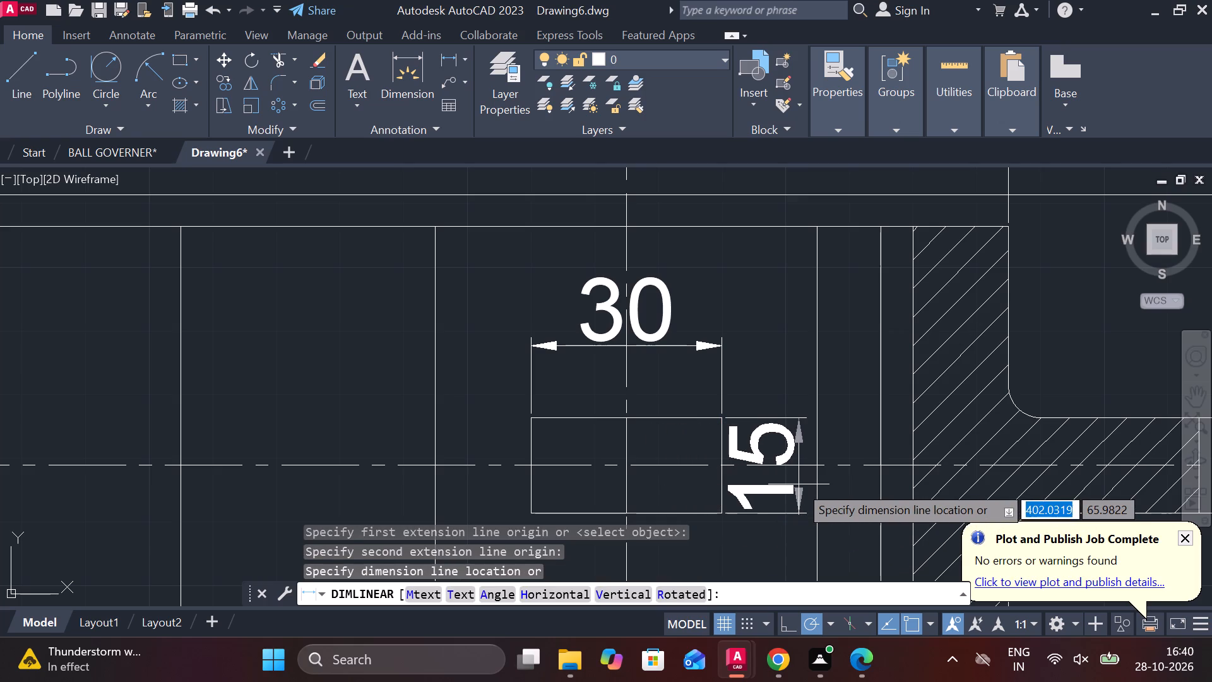
{"action": "left_click", "coordinate": [799, 484]}
Add a vertical linear dimension inside the plan between the upper and lower edges of the frame, next to the right hole.
{"action": "key", "text": "space"}
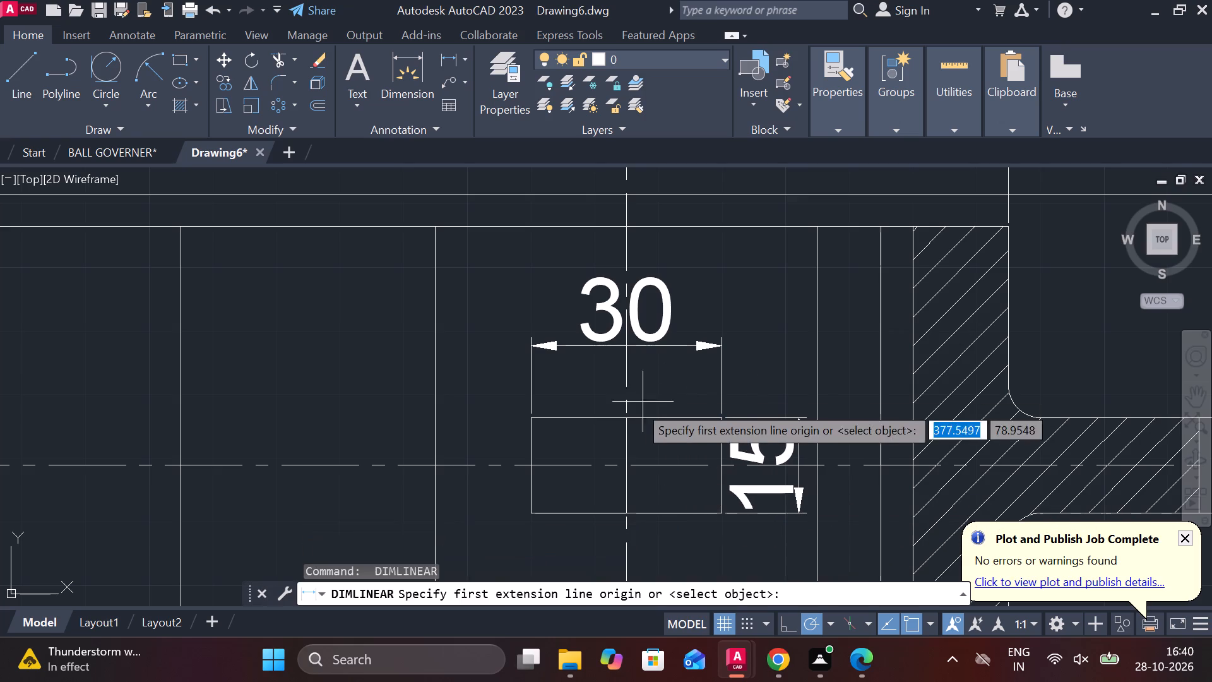
{"action": "scroll", "coordinate": [634, 409], "scroll_direction": "down", "scroll_amount": 2}
{"action": "middle_click_drag", "start_coordinate": [502, 350], "coordinate": [790, 169]}
{"action": "scroll", "coordinate": [756, 279], "scroll_direction": "down", "scroll_amount": 1}
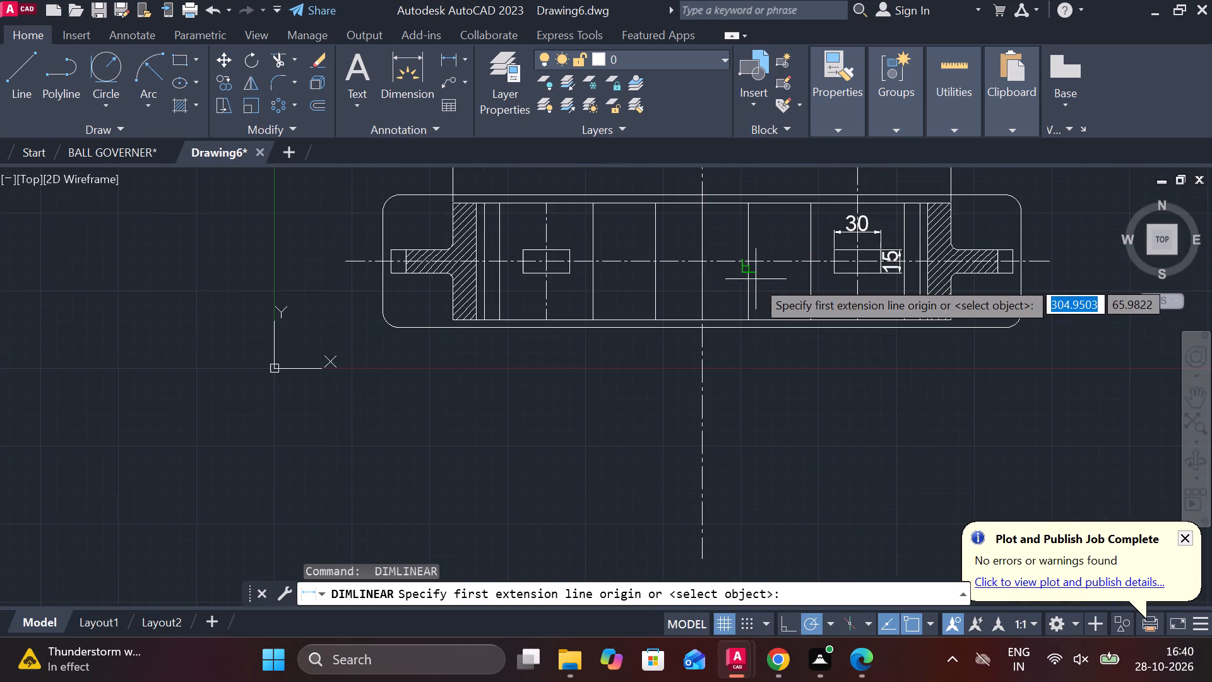
{"action": "scroll", "coordinate": [778, 232], "scroll_direction": "up", "scroll_amount": 1}
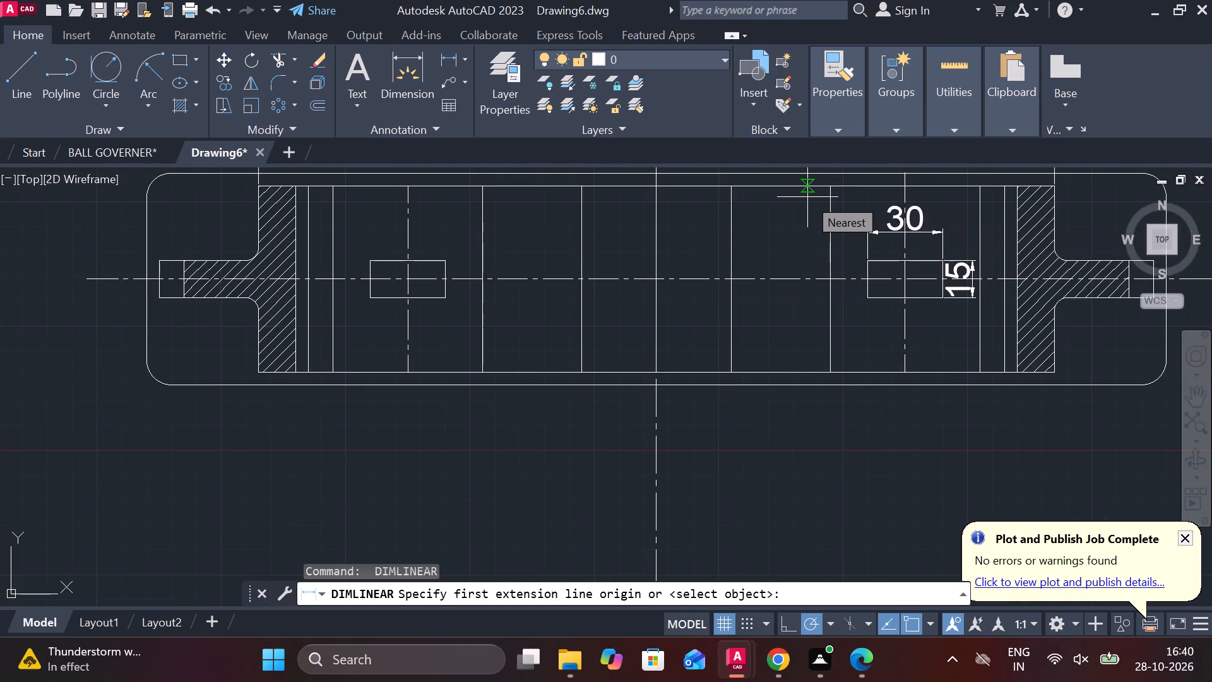
{"action": "left_click", "coordinate": [807, 197]}
{"action": "left_click", "coordinate": [815, 368]}
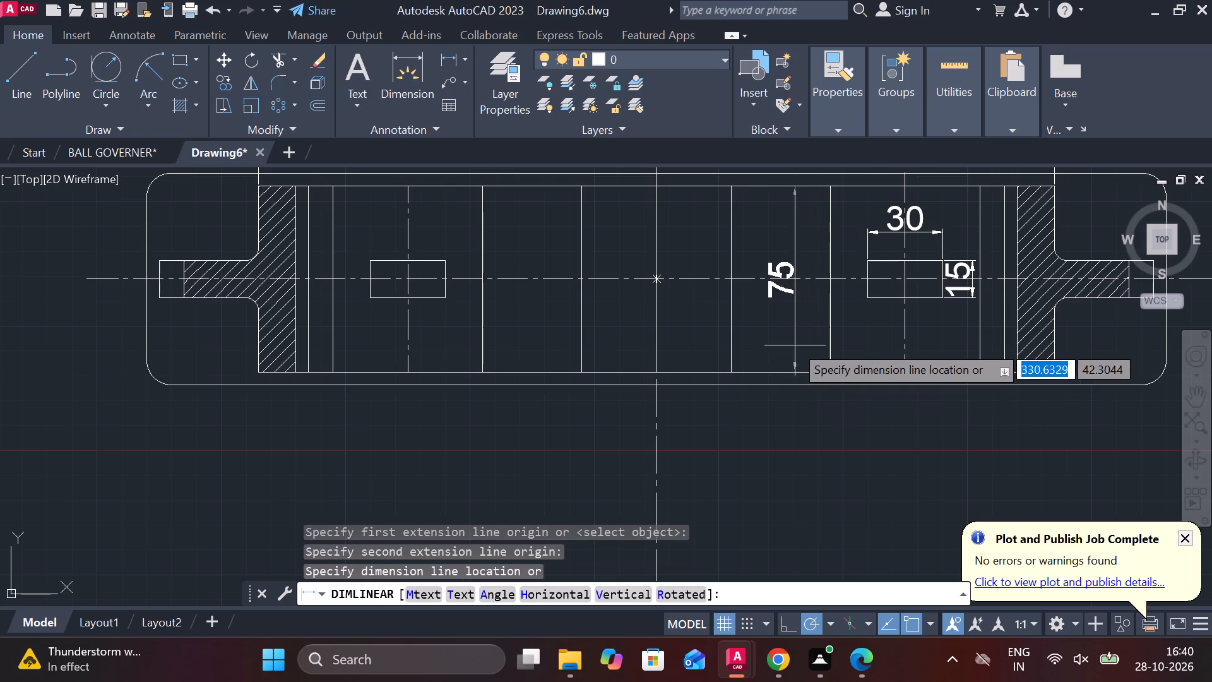
{"action": "left_click", "coordinate": [790, 332]}
Add a radius dimension to the lower fillet between the left hatched arm and wall in the plan.
{"action": "middle_click_drag", "start_coordinate": [241, 289], "coordinate": [288, 301]}
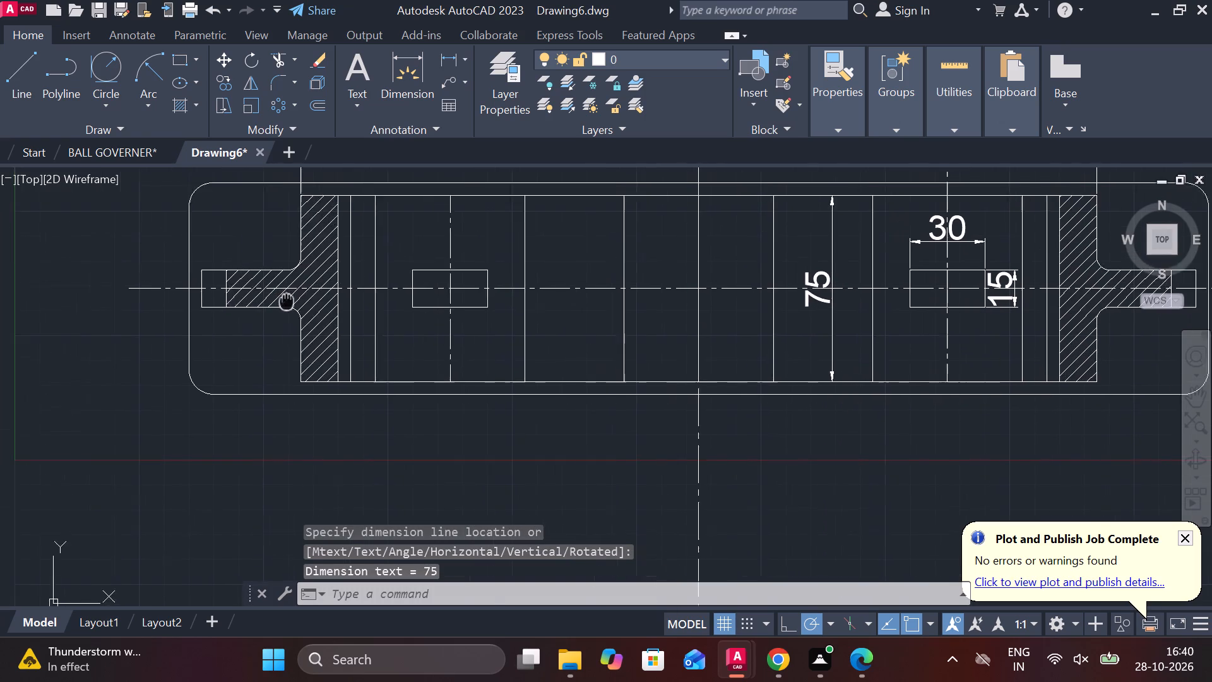
{"action": "middle_click_drag", "start_coordinate": [288, 301], "coordinate": [297, 302]}
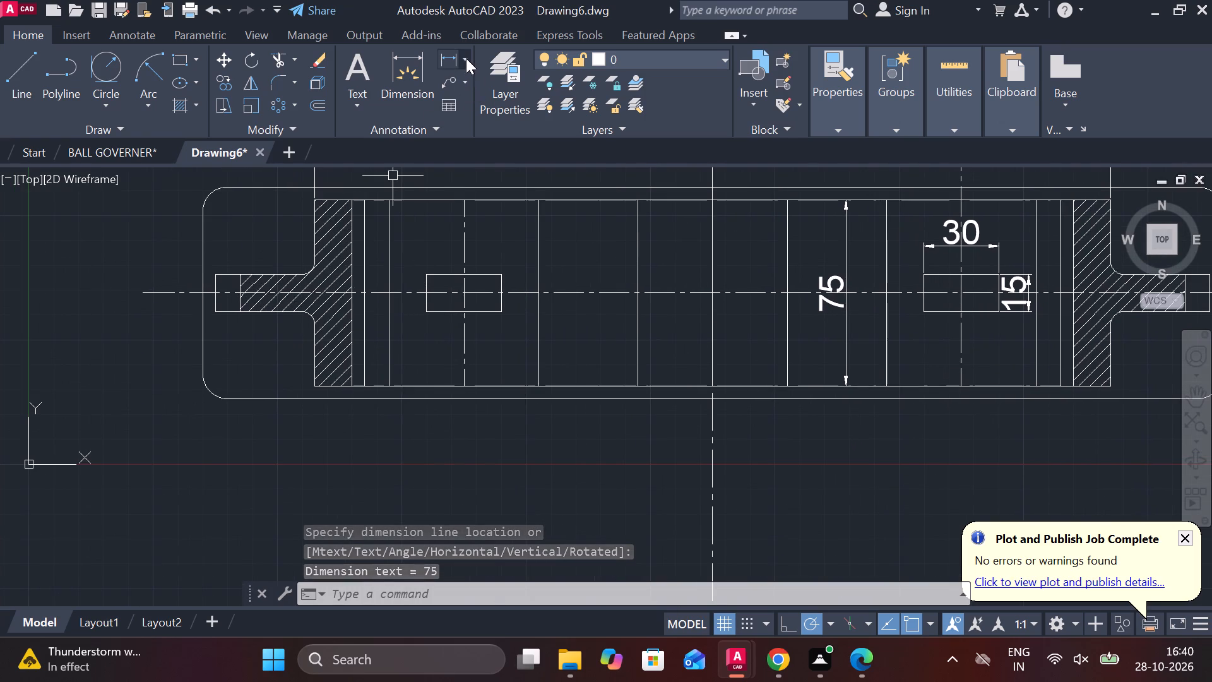
{"action": "left_click", "coordinate": [466, 58]}
{"action": "left_click", "coordinate": [482, 251]}
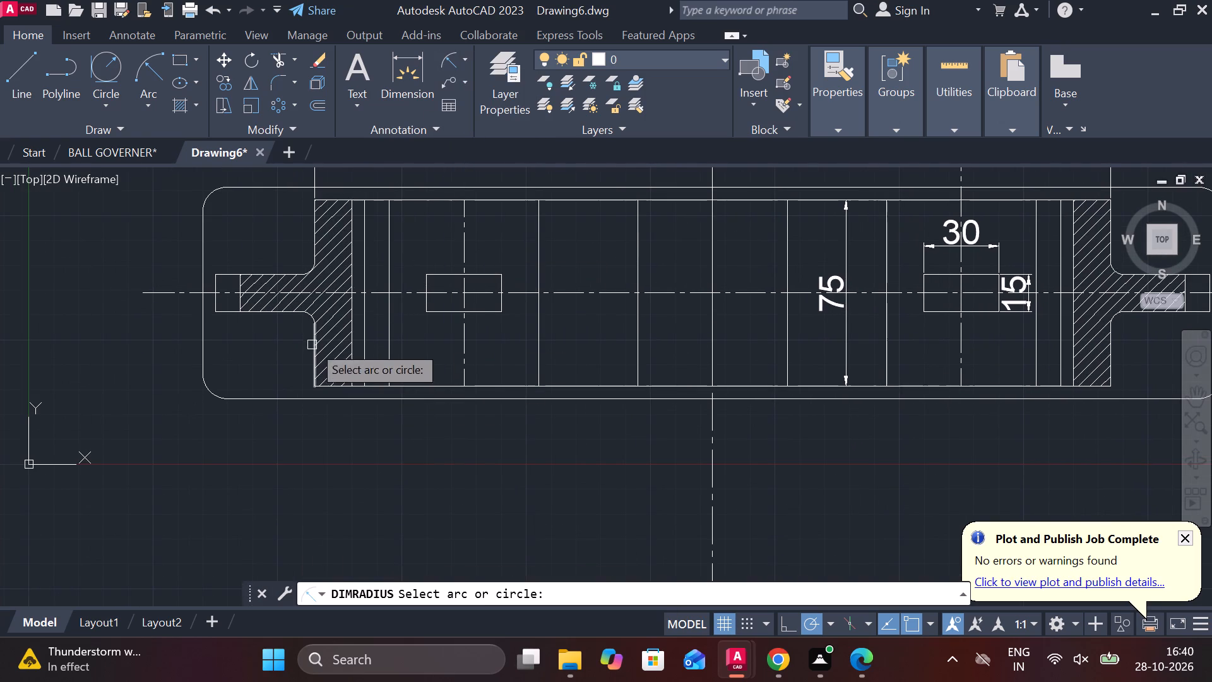
{"action": "left_click", "coordinate": [313, 318]}
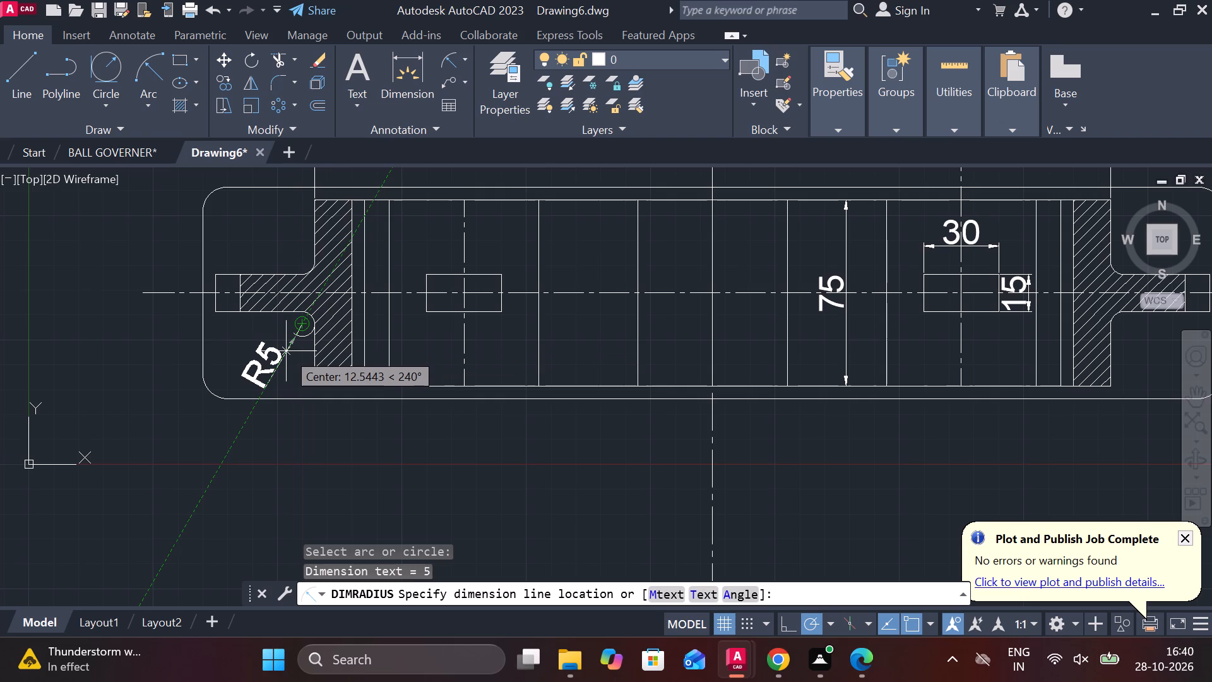
{"action": "left_click", "coordinate": [286, 351]}
Add a radius dimension to the lower-left rounded corner of the plan's outer outline.
{"action": "key", "text": "space"}
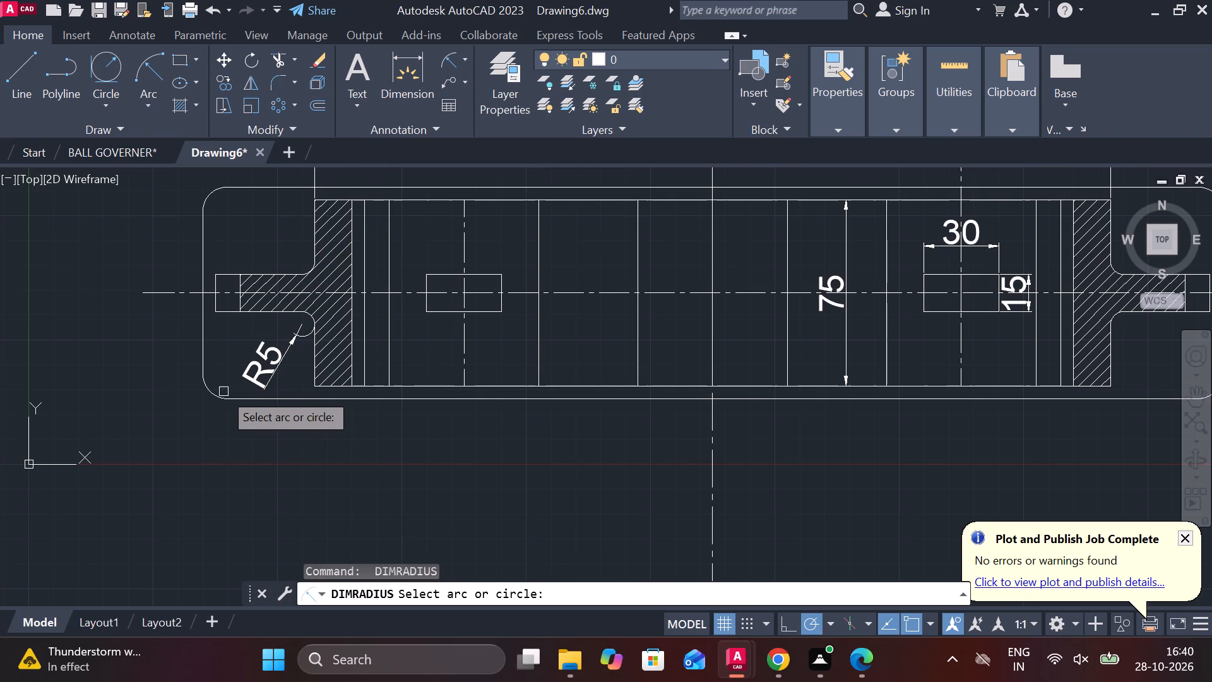
{"action": "left_click", "coordinate": [218, 392]}
{"action": "left_click", "coordinate": [194, 410]}
Add a vertical linear dimension for the thickness of the right hatched arm, placed just outside the plan's outer outline.
{"action": "scroll", "coordinate": [322, 391], "scroll_direction": "down", "scroll_amount": 1}
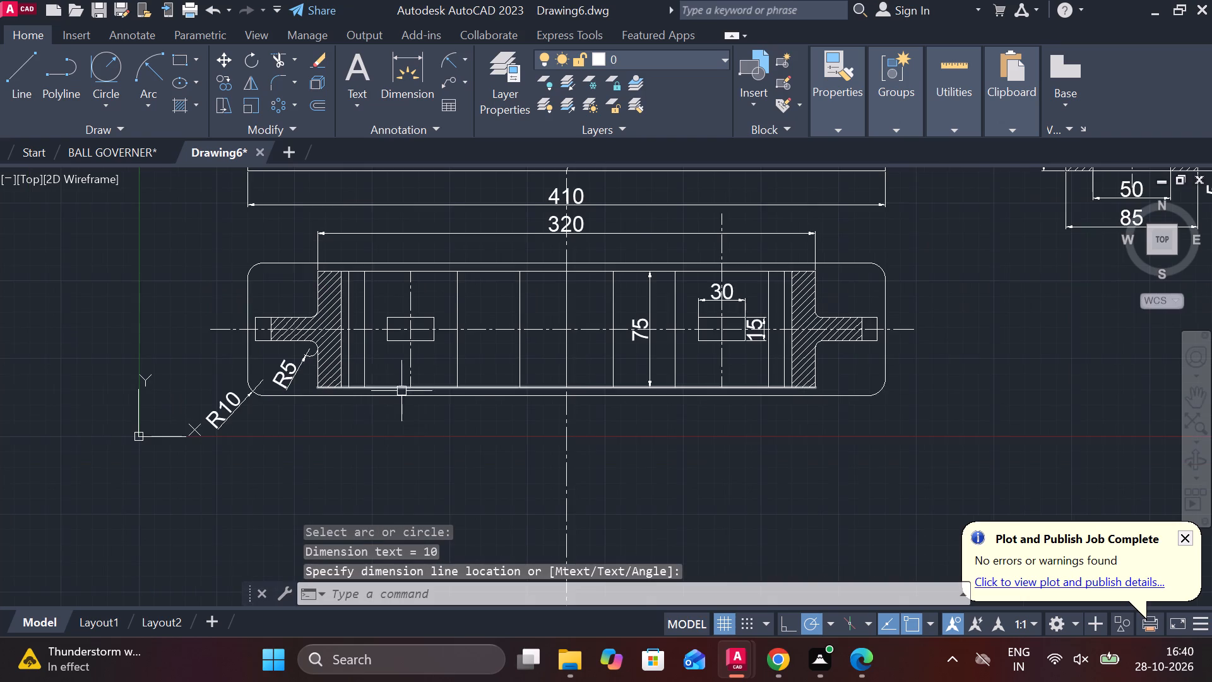
{"action": "scroll", "coordinate": [599, 396], "scroll_direction": "down", "scroll_amount": 1}
{"action": "scroll", "coordinate": [723, 281], "scroll_direction": "up", "scroll_amount": 3}
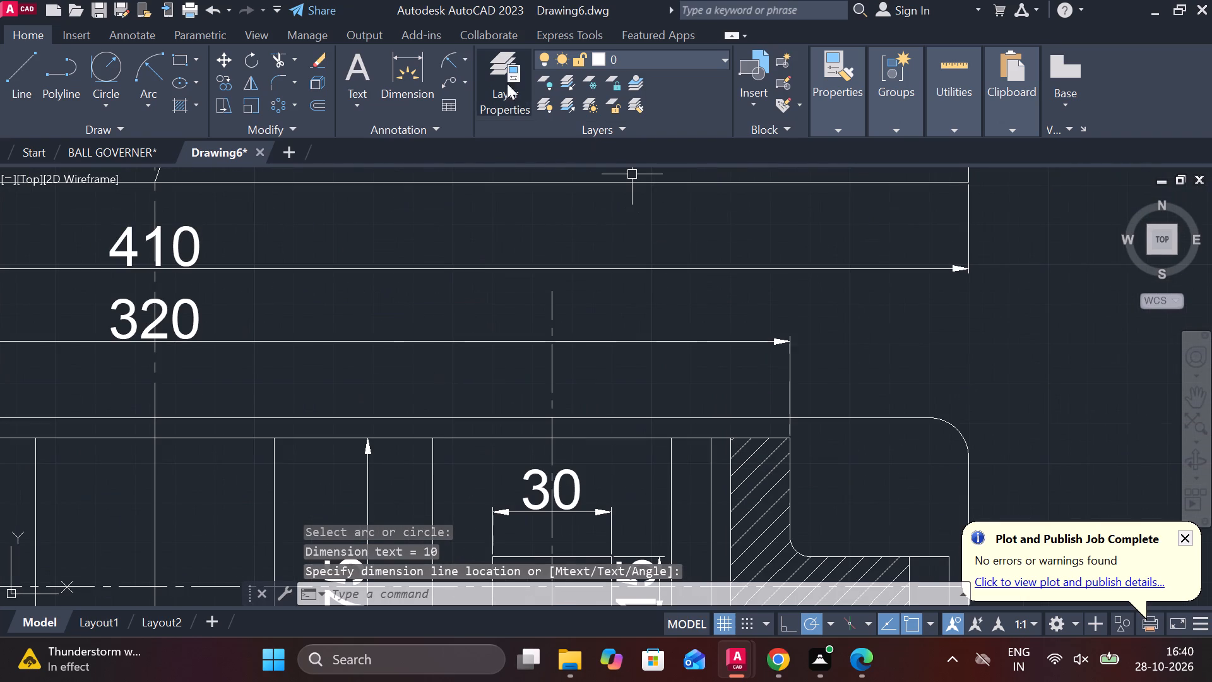
{"action": "left_click", "coordinate": [463, 60]}
{"action": "left_click", "coordinate": [486, 91]}
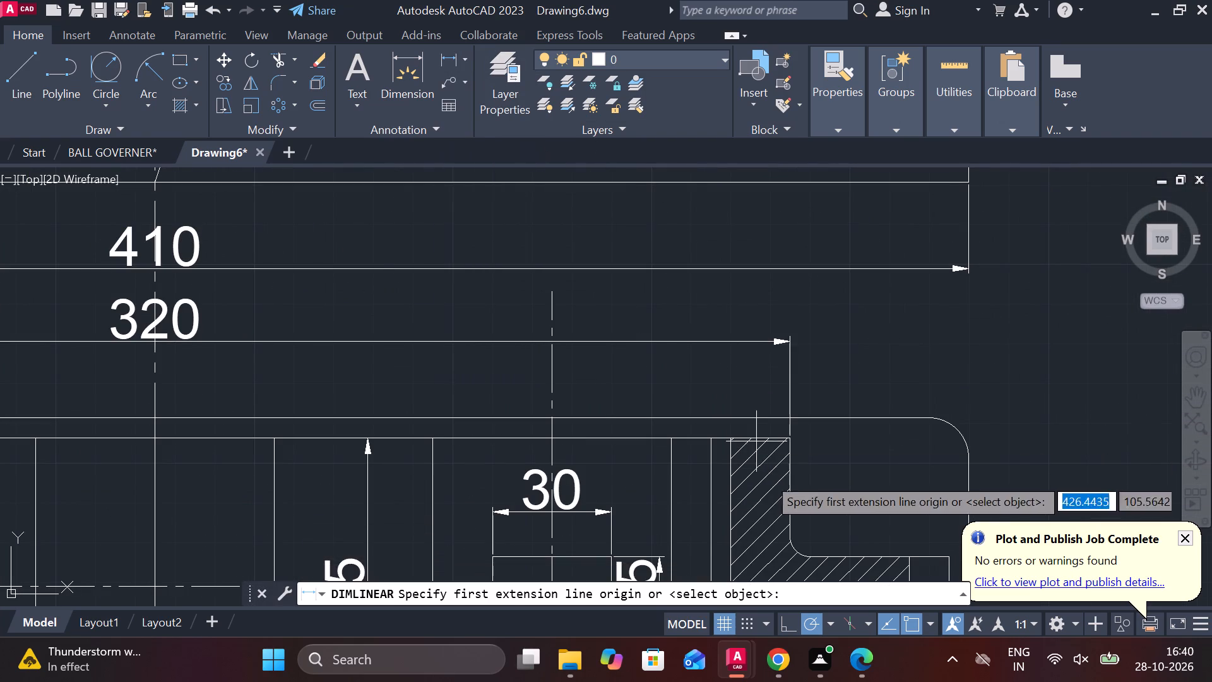
{"action": "scroll", "coordinate": [770, 477], "scroll_direction": "down", "scroll_amount": 2}
{"action": "scroll", "coordinate": [821, 490], "scroll_direction": "up", "scroll_amount": 2}
{"action": "middle_click_drag", "start_coordinate": [817, 490], "coordinate": [530, 349]}
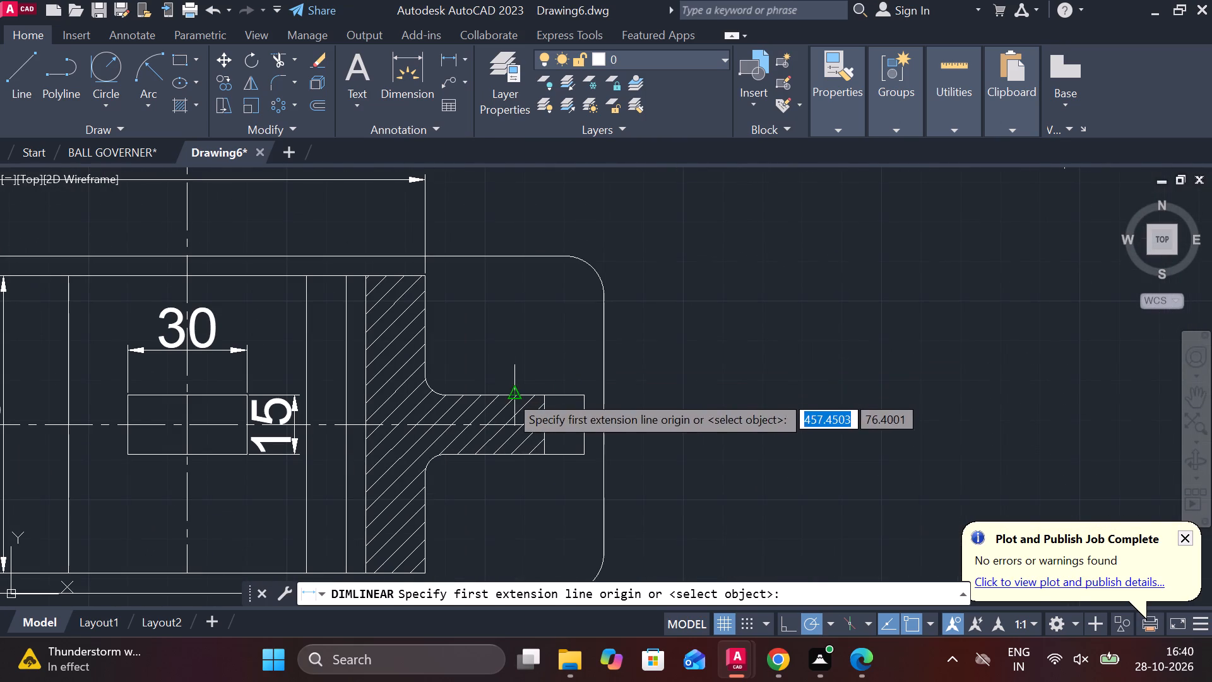
{"action": "left_click", "coordinate": [509, 394]}
{"action": "left_click", "coordinate": [509, 462]}
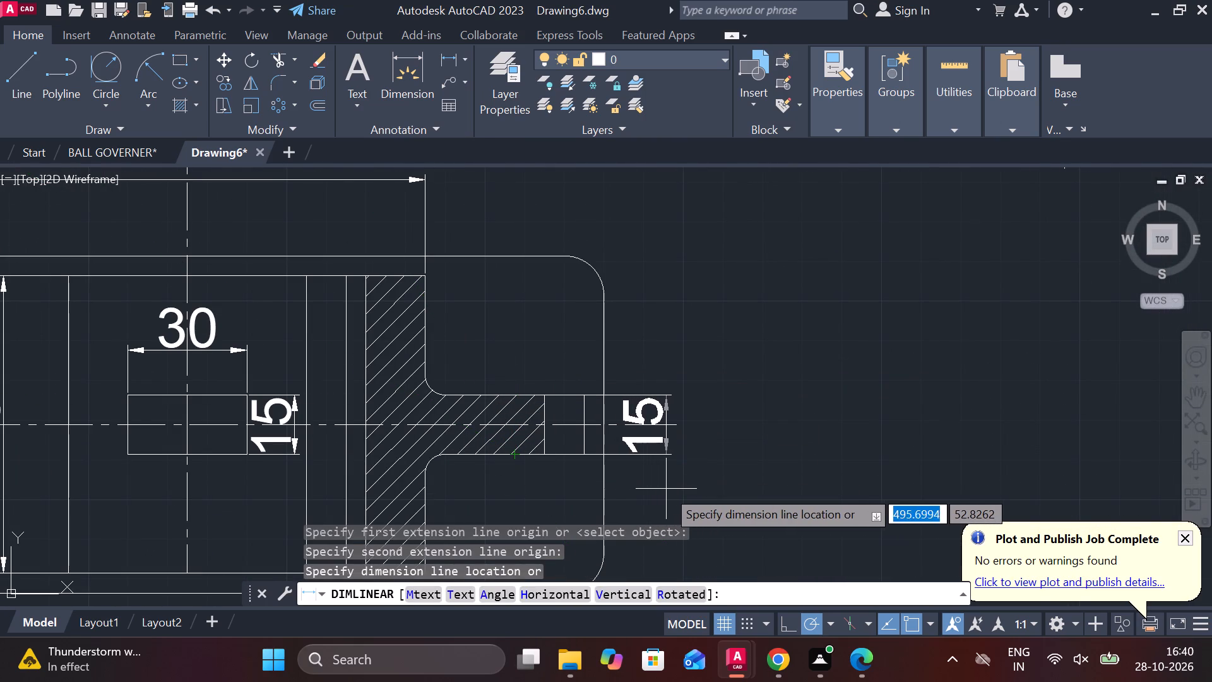
{"action": "left_click", "coordinate": [666, 489]}
Add a vertical linear dimension for the plan's overall outer width, placed beyond the right arm's dimension.
{"action": "key", "text": "space"}
{"action": "left_click", "coordinate": [502, 249]}
{"action": "scroll", "coordinate": [525, 286], "scroll_direction": "down", "scroll_amount": 2}
{"action": "left_click", "coordinate": [514, 396]}
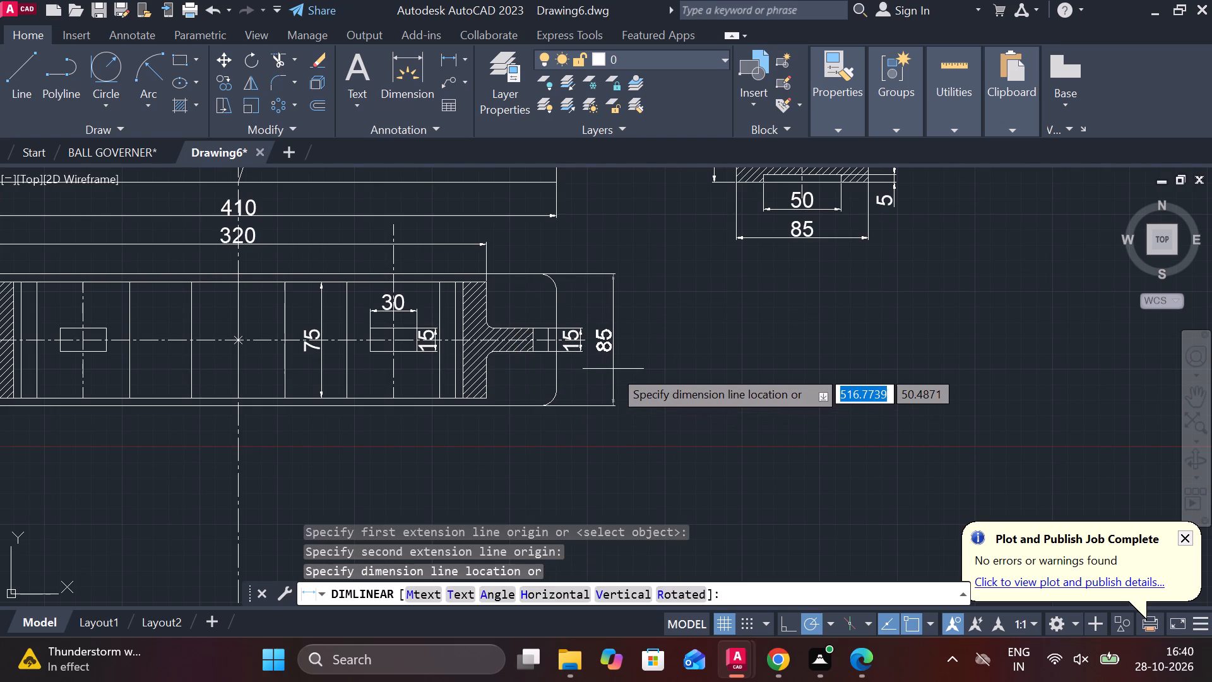
{"action": "left_click", "coordinate": [612, 369]}
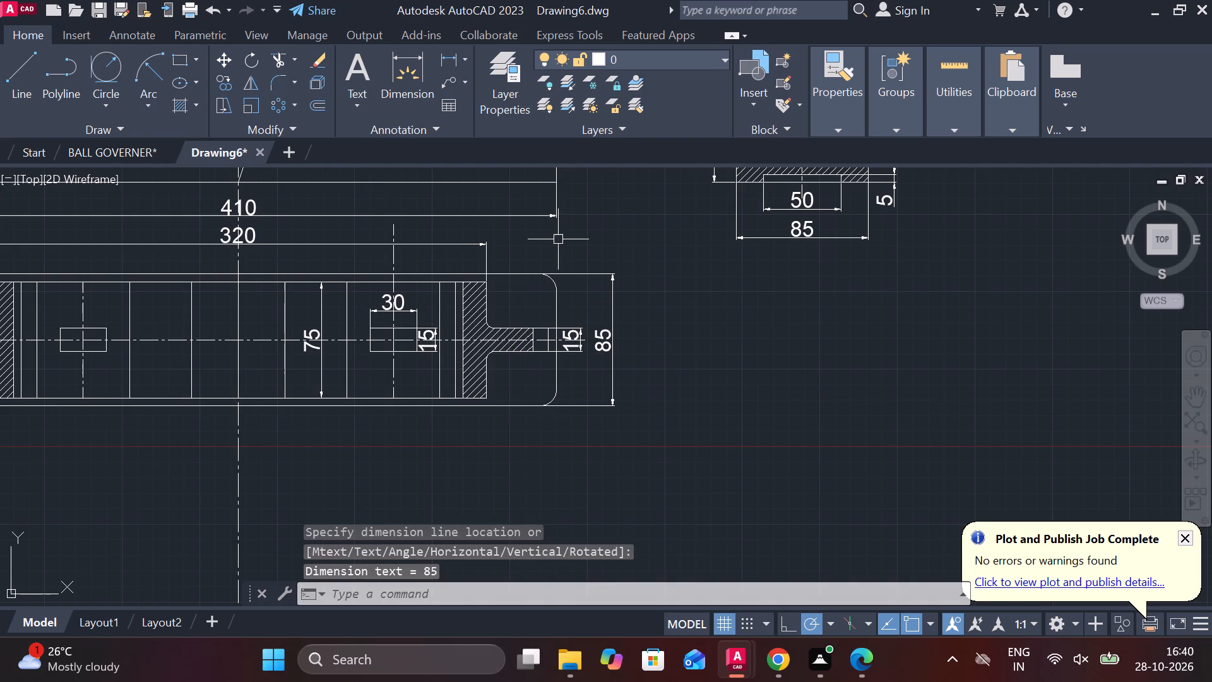
Review the dimensioned plan together with the lower parts of the front and side views.
{"action": "scroll", "coordinate": [567, 281], "scroll_direction": "down", "scroll_amount": 2}
{"action": "middle_click_drag", "start_coordinate": [445, 321], "coordinate": [451, 322]}
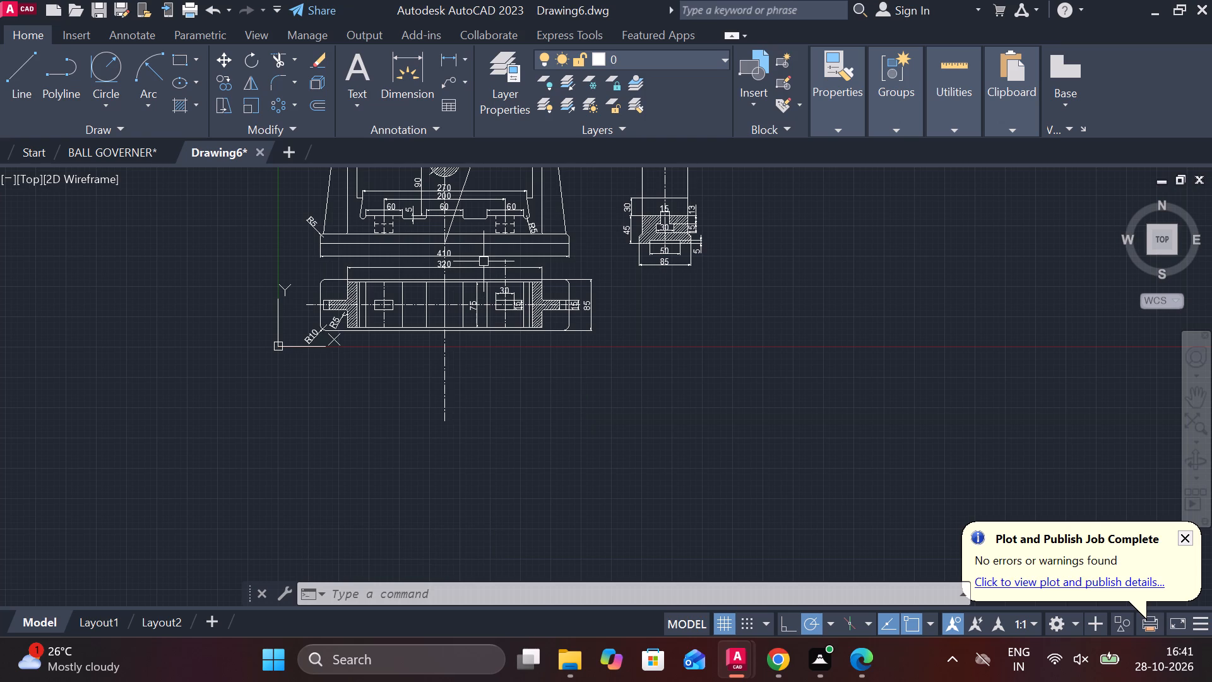
{"action": "middle_click_drag", "start_coordinate": [511, 209], "coordinate": [532, 347]}
{"action": "middle_click_drag", "start_coordinate": [540, 352], "coordinate": [532, 352]}
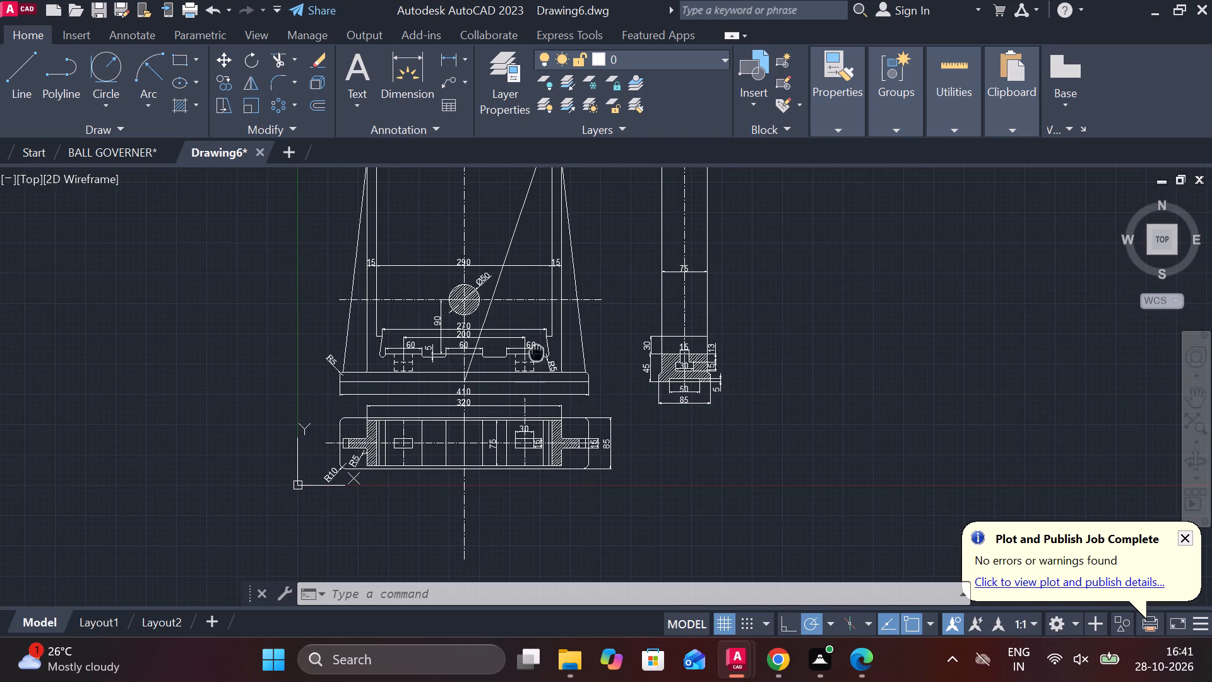
{"action": "middle_click_drag", "start_coordinate": [532, 352], "coordinate": [516, 206]}
{"action": "scroll", "coordinate": [490, 363], "scroll_direction": "up", "scroll_amount": 1}
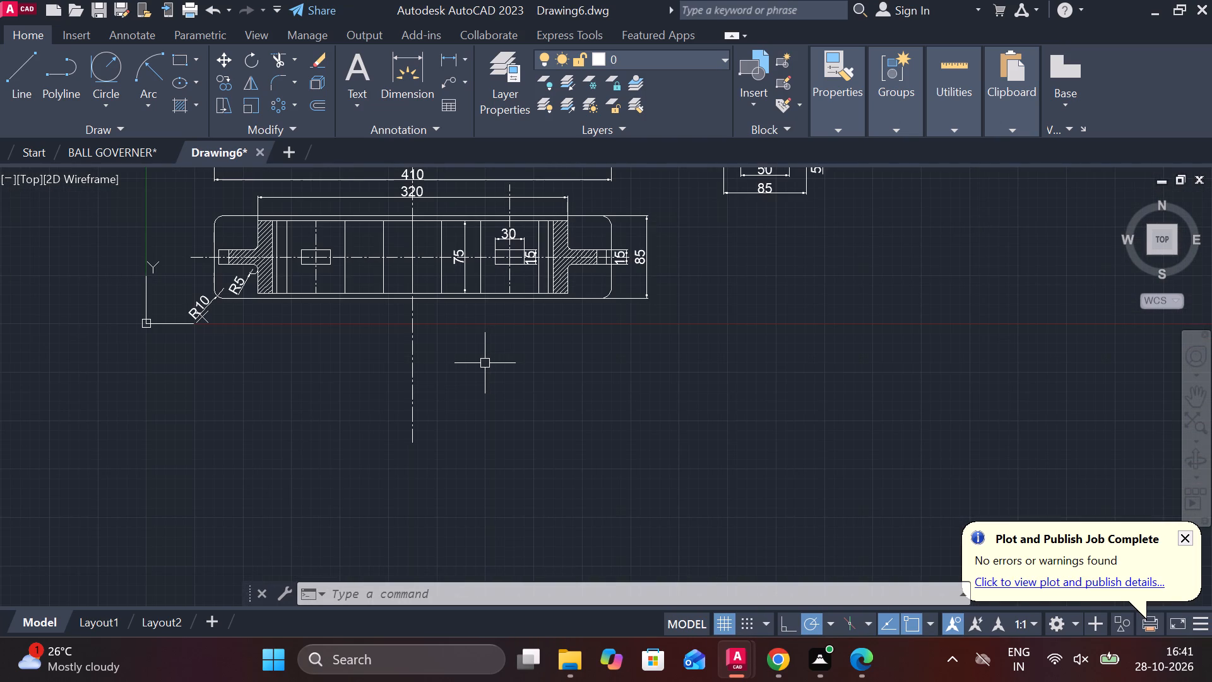
{"action": "scroll", "coordinate": [476, 389], "scroll_direction": "up", "scroll_amount": 2}
{"action": "middle_click_drag", "start_coordinate": [475, 389], "coordinate": [417, 312]}
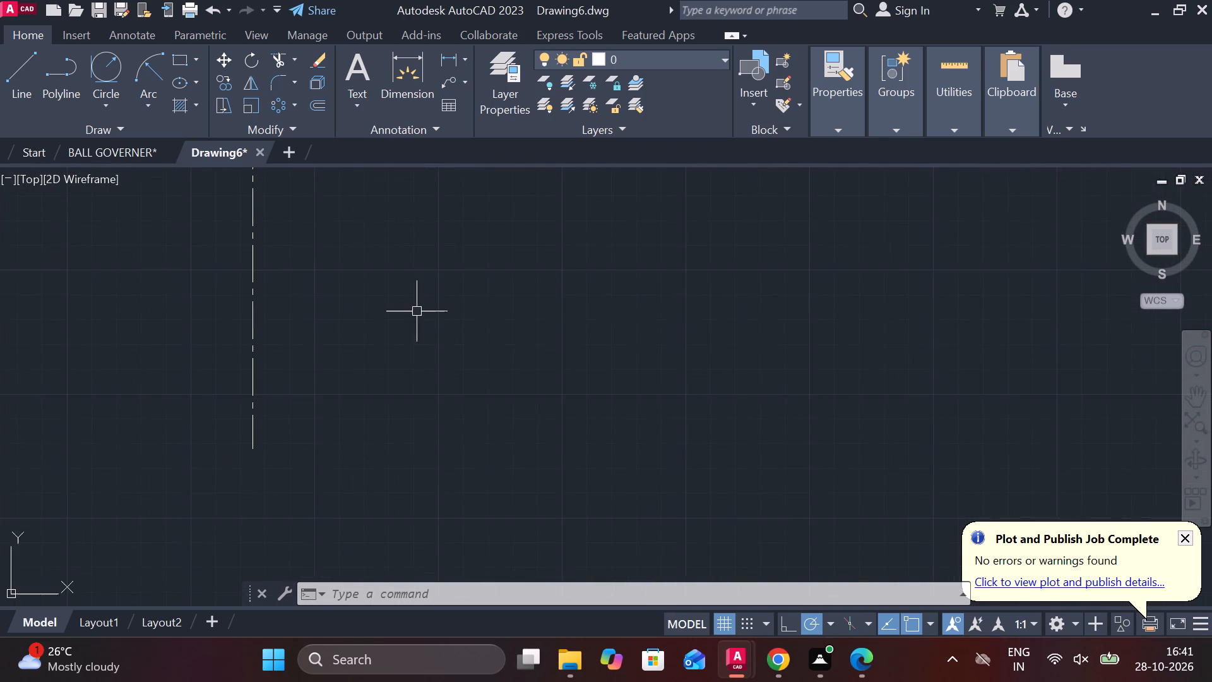
{"action": "scroll", "coordinate": [417, 311], "scroll_direction": "down", "scroll_amount": 2}
{"action": "middle_click_drag", "start_coordinate": [417, 311], "coordinate": [385, 426]}
{"action": "middle_click_drag", "start_coordinate": [390, 433], "coordinate": [367, 367]}
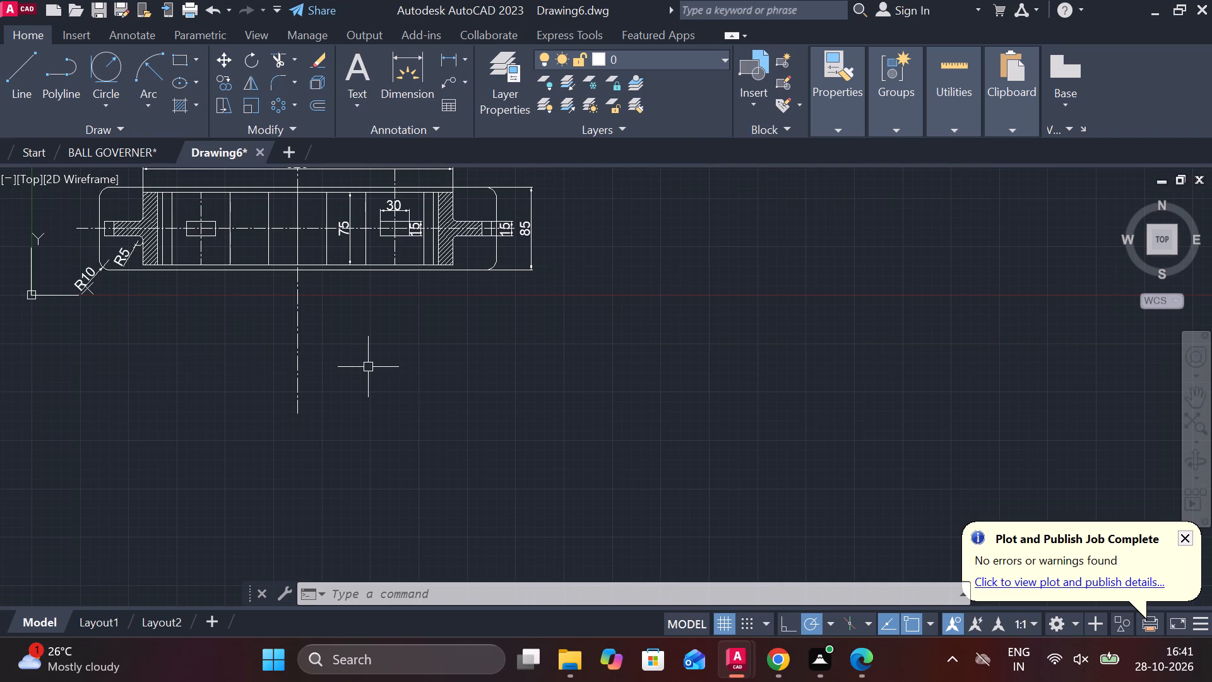
{"action": "middle_click_drag", "start_coordinate": [347, 345], "coordinate": [454, 528]}
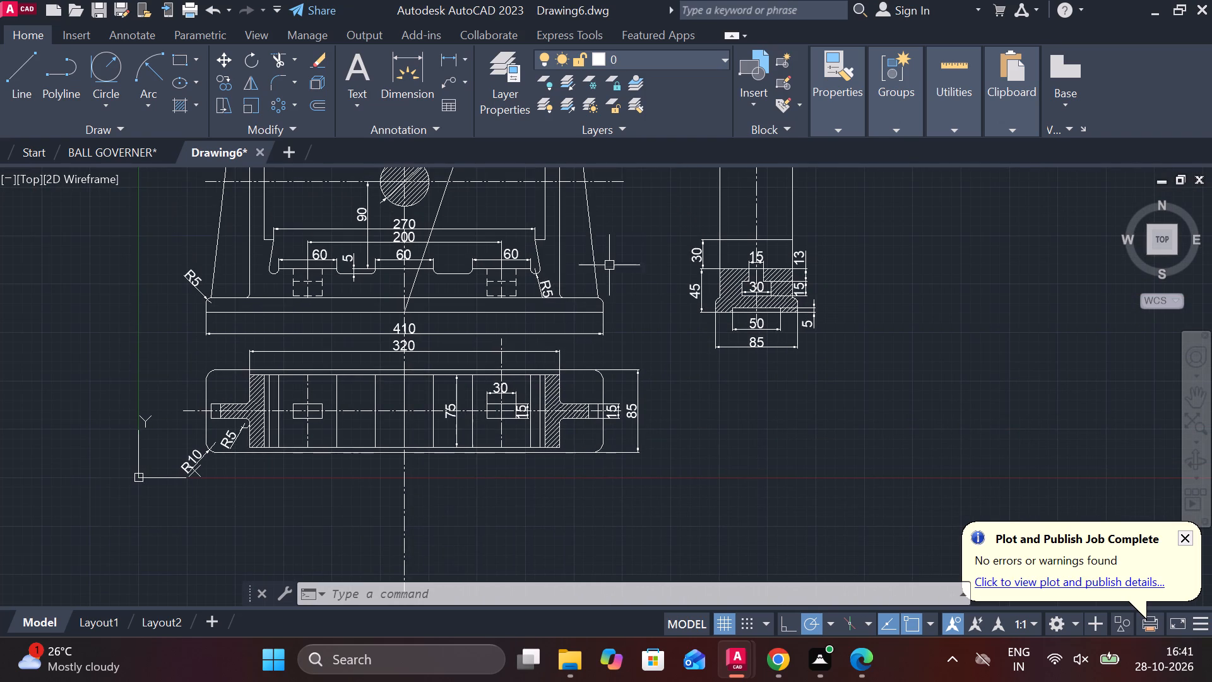
{"action": "middle_click_drag", "start_coordinate": [451, 462], "coordinate": [427, 295]}
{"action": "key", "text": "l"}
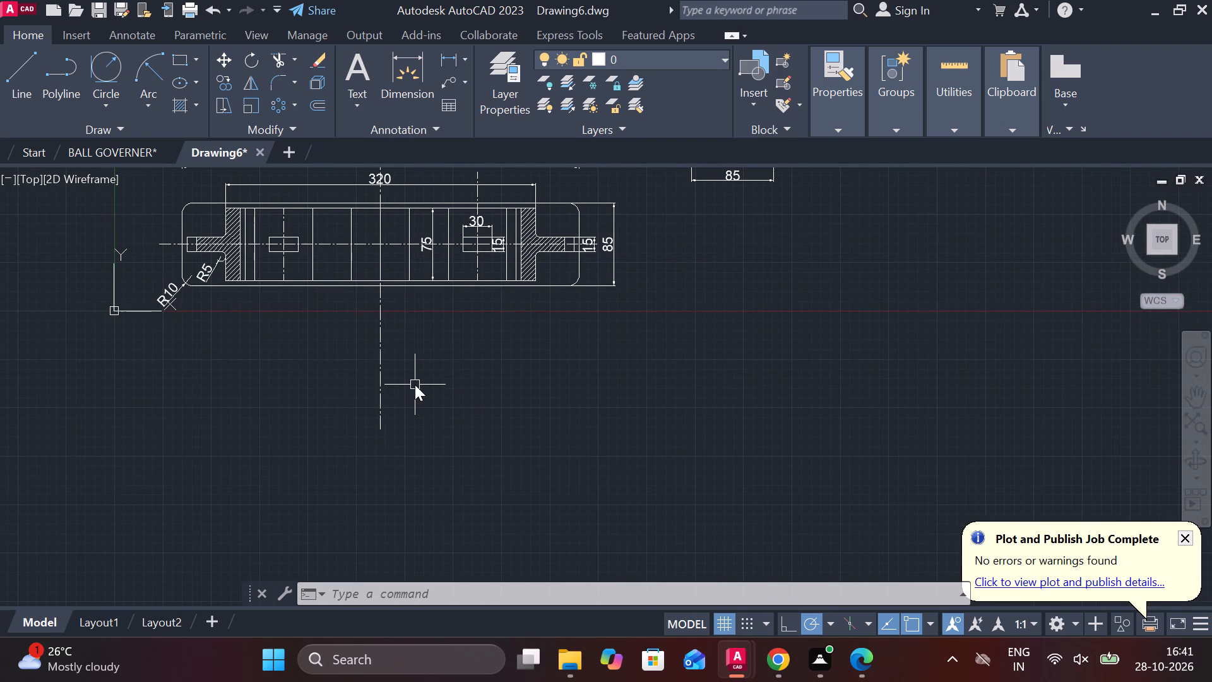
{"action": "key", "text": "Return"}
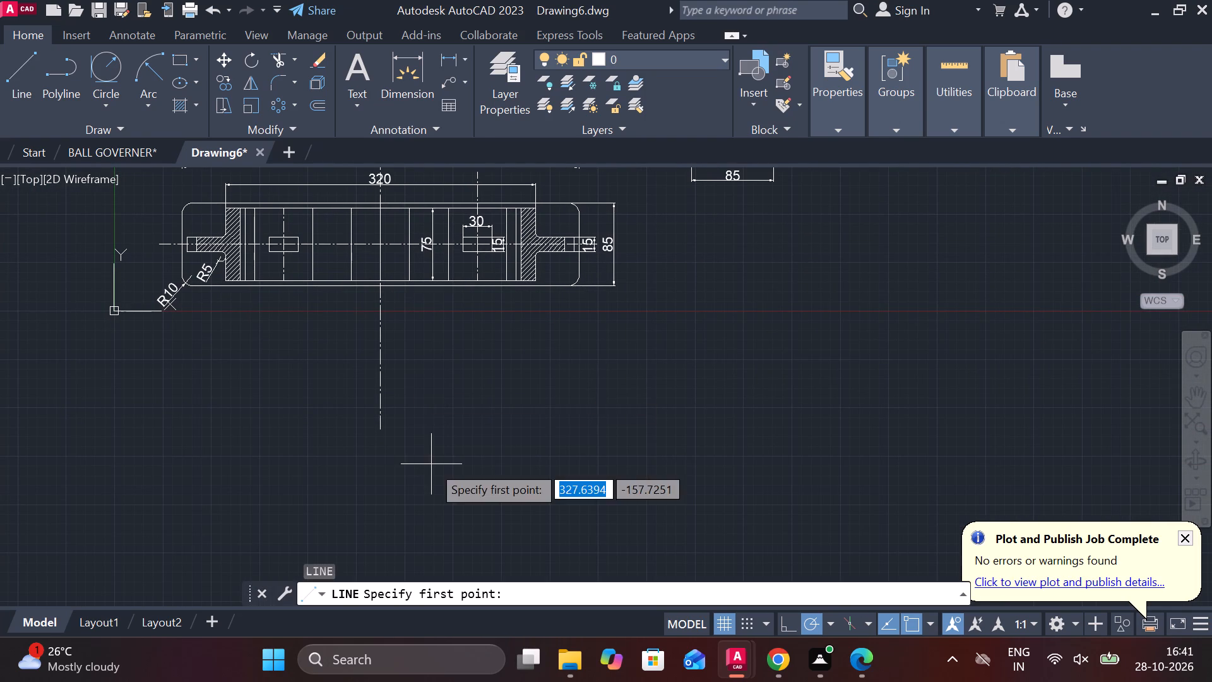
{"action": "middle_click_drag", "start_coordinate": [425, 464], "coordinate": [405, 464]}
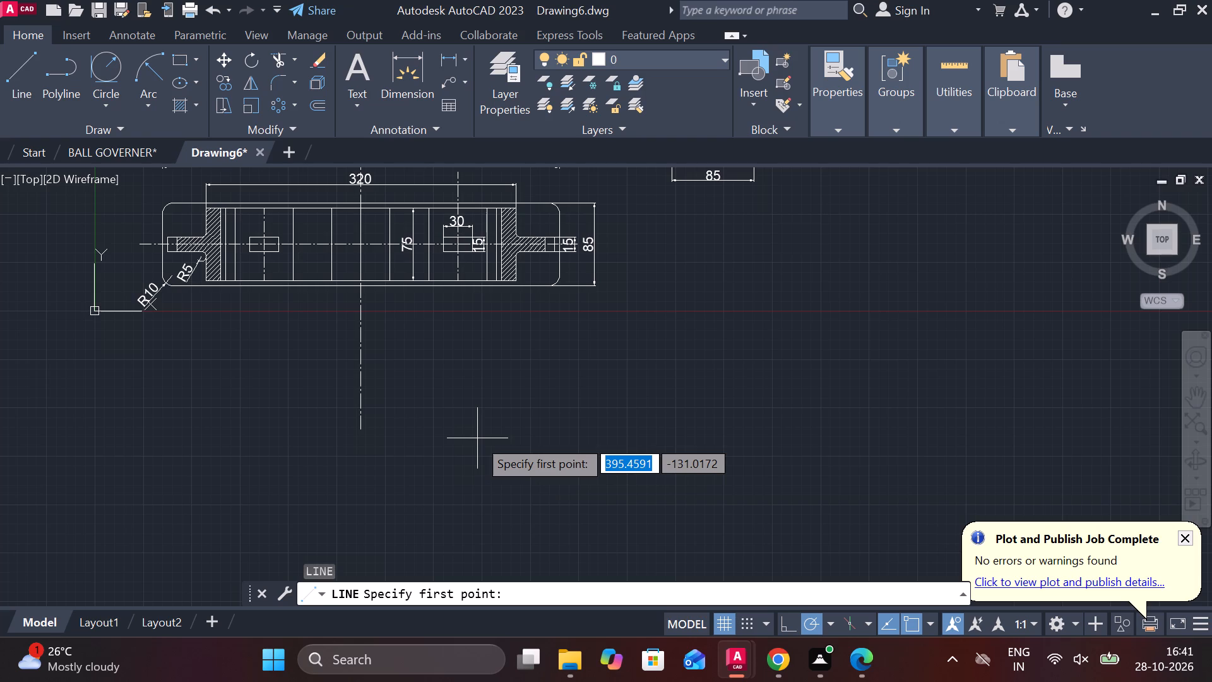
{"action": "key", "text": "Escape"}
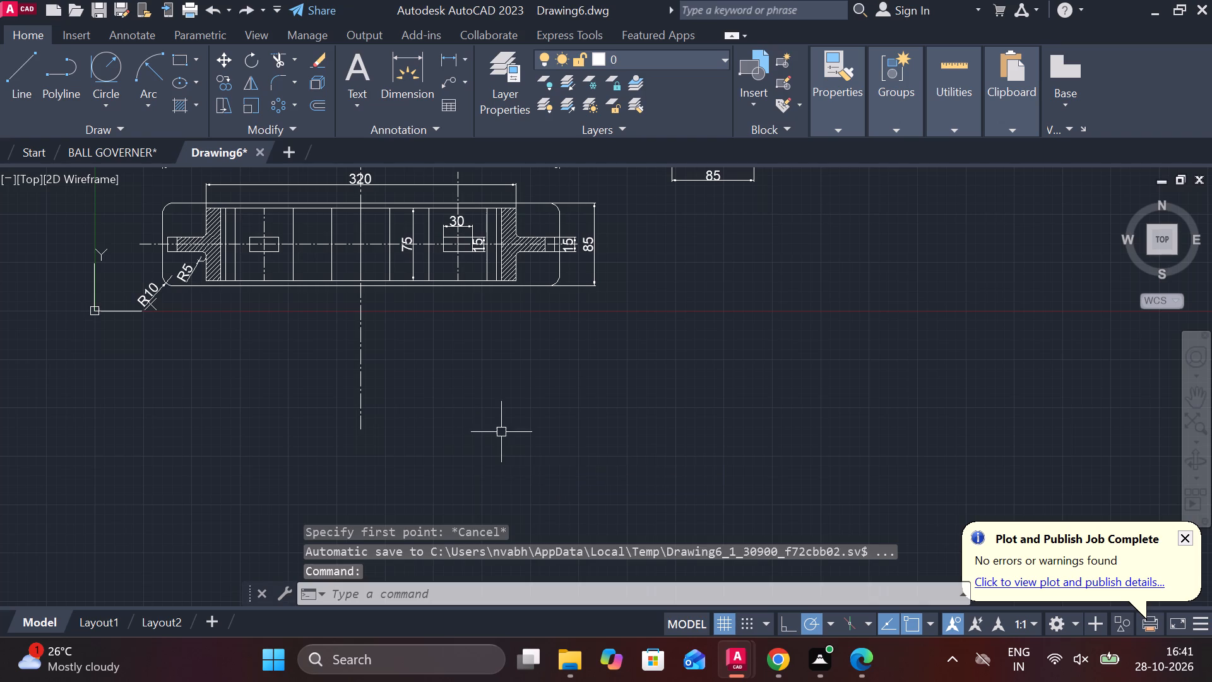
Copy the whole front view with its dimensions and centre lines about 1280 units across into the empty space right of the side view.
{"action": "scroll", "coordinate": [501, 432], "scroll_direction": "down", "scroll_amount": 1}
{"action": "middle_click_drag", "start_coordinate": [510, 386], "coordinate": [556, 425]}
{"action": "middle_click_drag", "start_coordinate": [621, 303], "coordinate": [627, 320]}
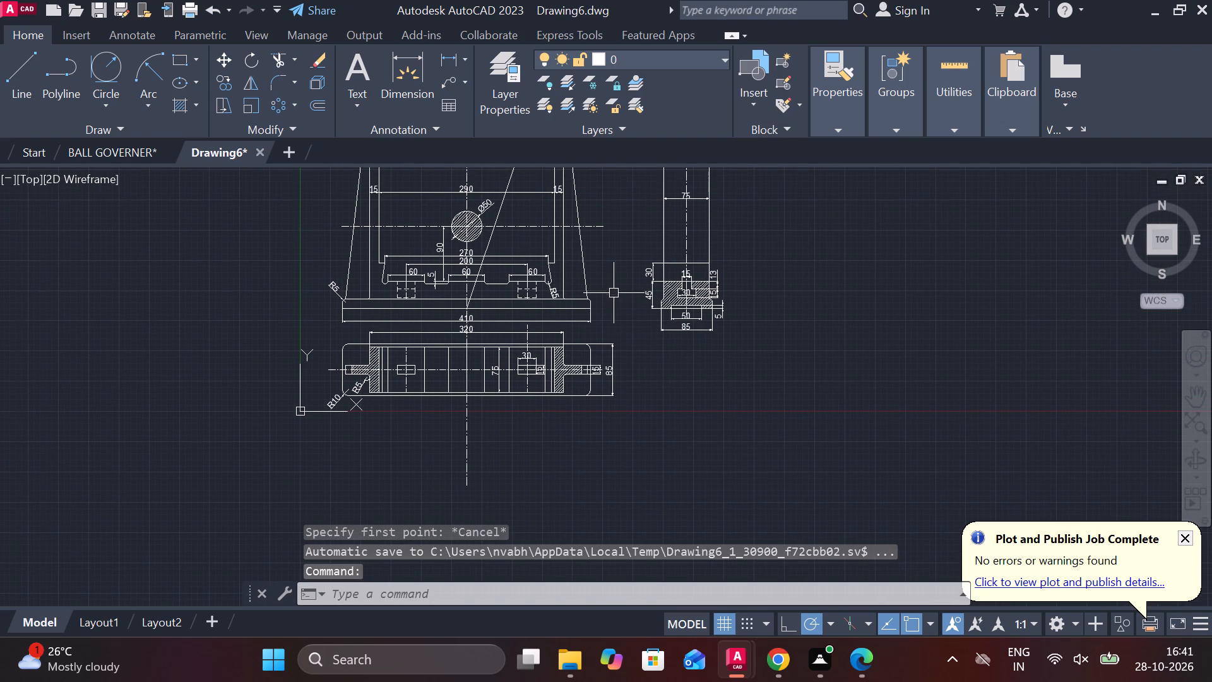
{"action": "left_click", "coordinate": [611, 308]}
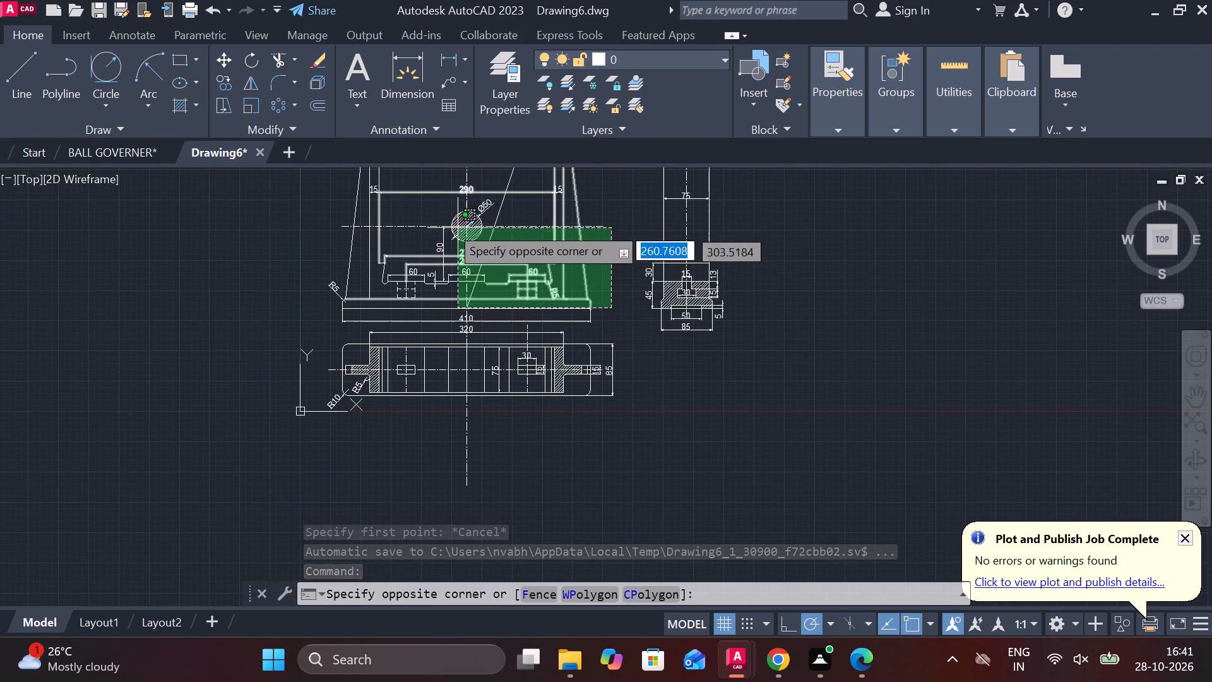
{"action": "middle_click_drag", "start_coordinate": [328, 203], "coordinate": [317, 255]}
{"action": "scroll", "coordinate": [309, 193], "scroll_direction": "down", "scroll_amount": 1}
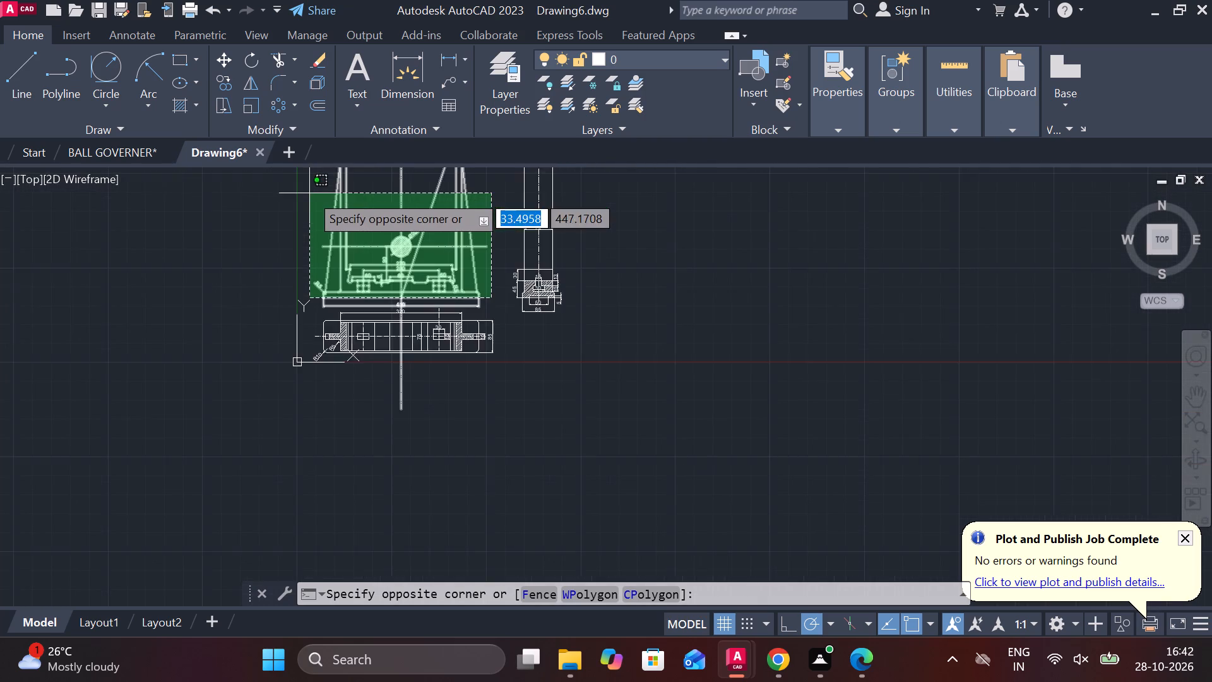
{"action": "middle_click_drag", "start_coordinate": [309, 193], "coordinate": [310, 260]}
{"action": "left_click", "coordinate": [307, 191]}
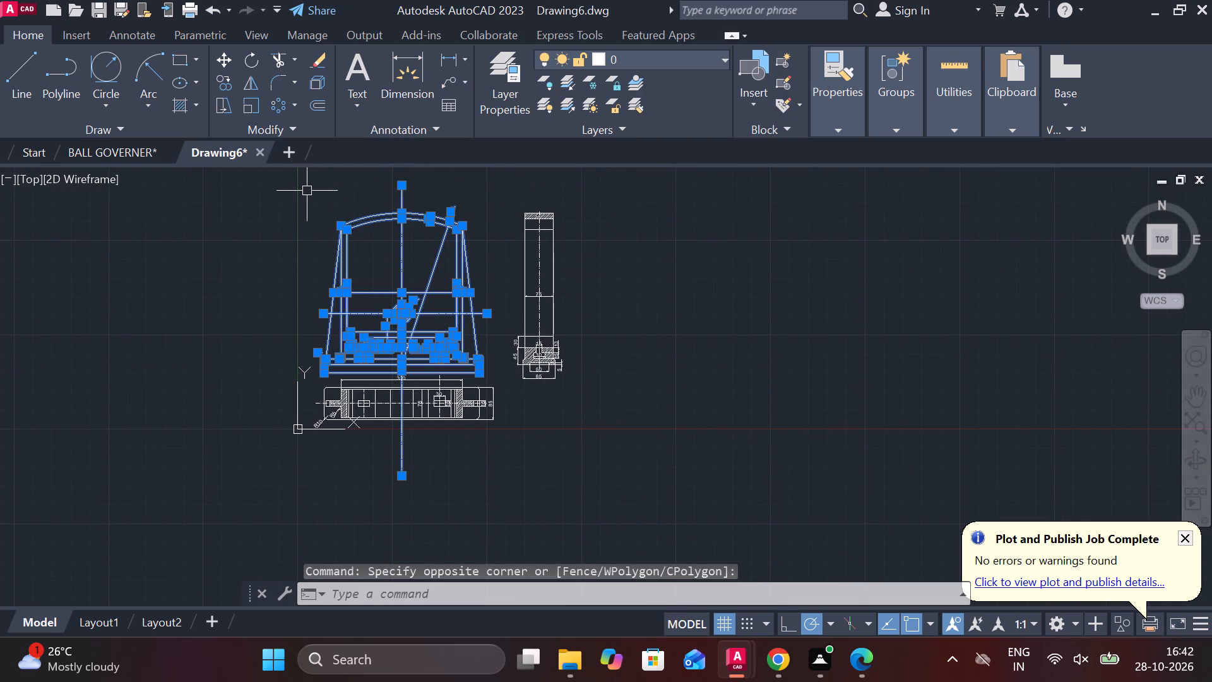
{"action": "type", "text": "CO"}
{"action": "key", "text": "Return"}
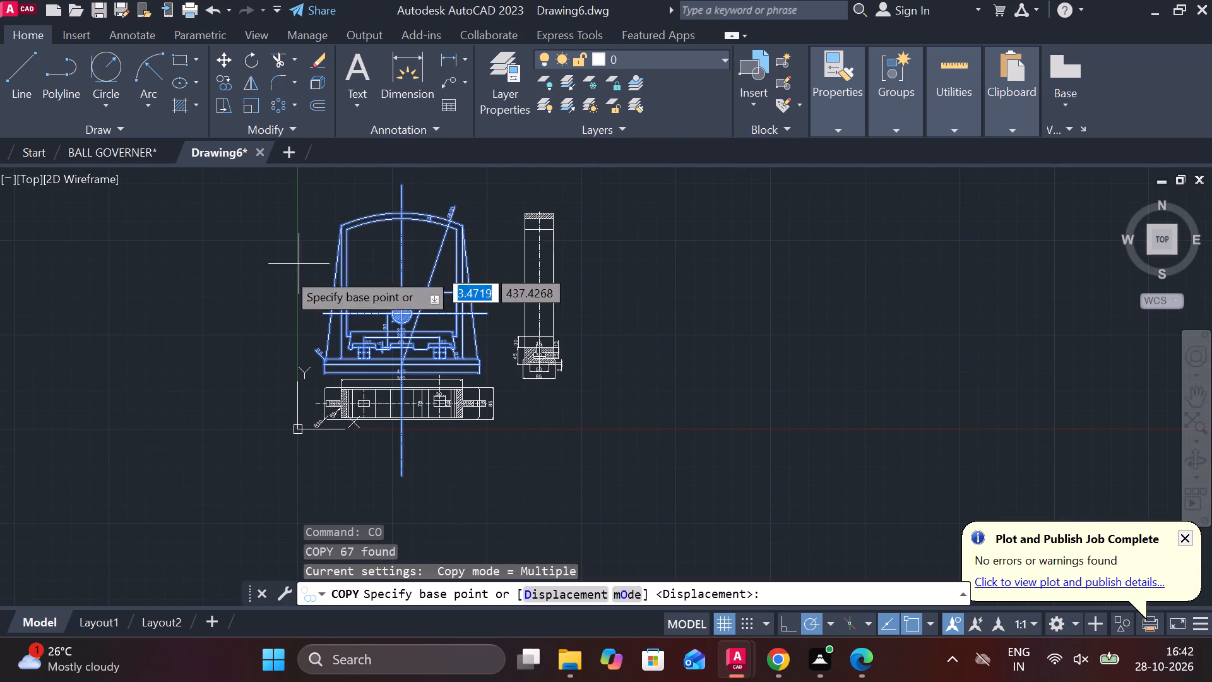
{"action": "left_click", "coordinate": [198, 279]}
{"action": "left_click", "coordinate": [678, 332]}
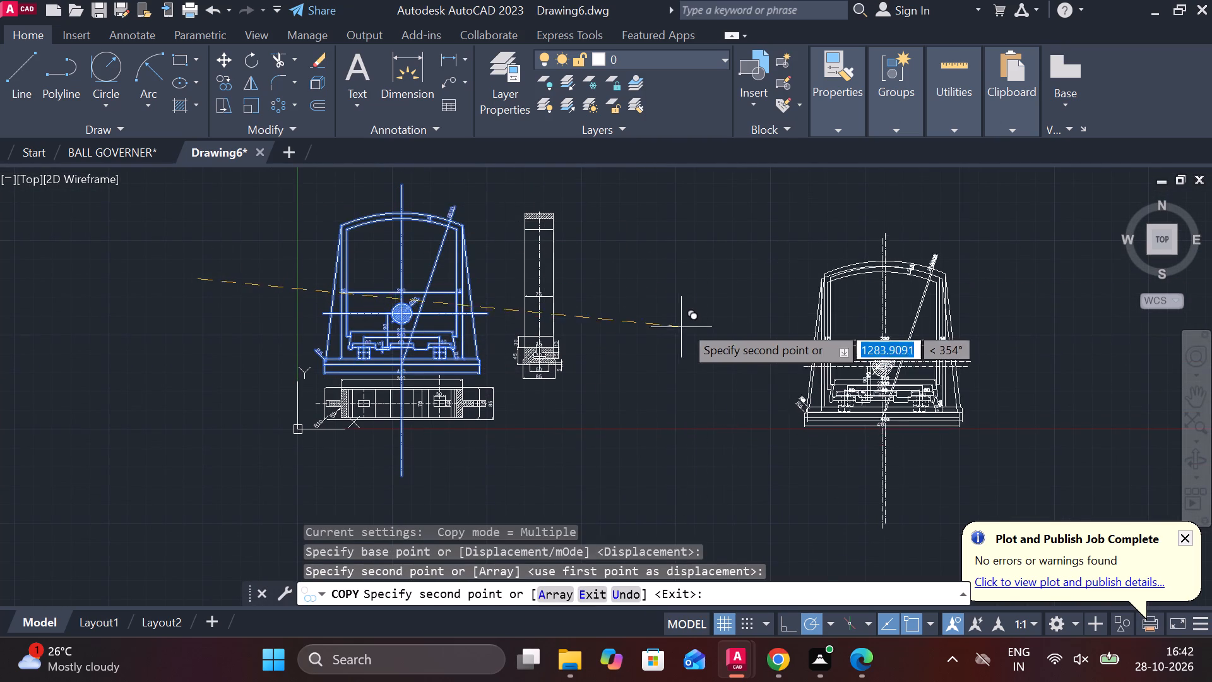
{"action": "scroll", "coordinate": [686, 323], "scroll_direction": "up", "scroll_amount": 2}
{"action": "middle_click_drag", "start_coordinate": [677, 323], "coordinate": [559, 308]}
{"action": "key", "text": "Escape"}
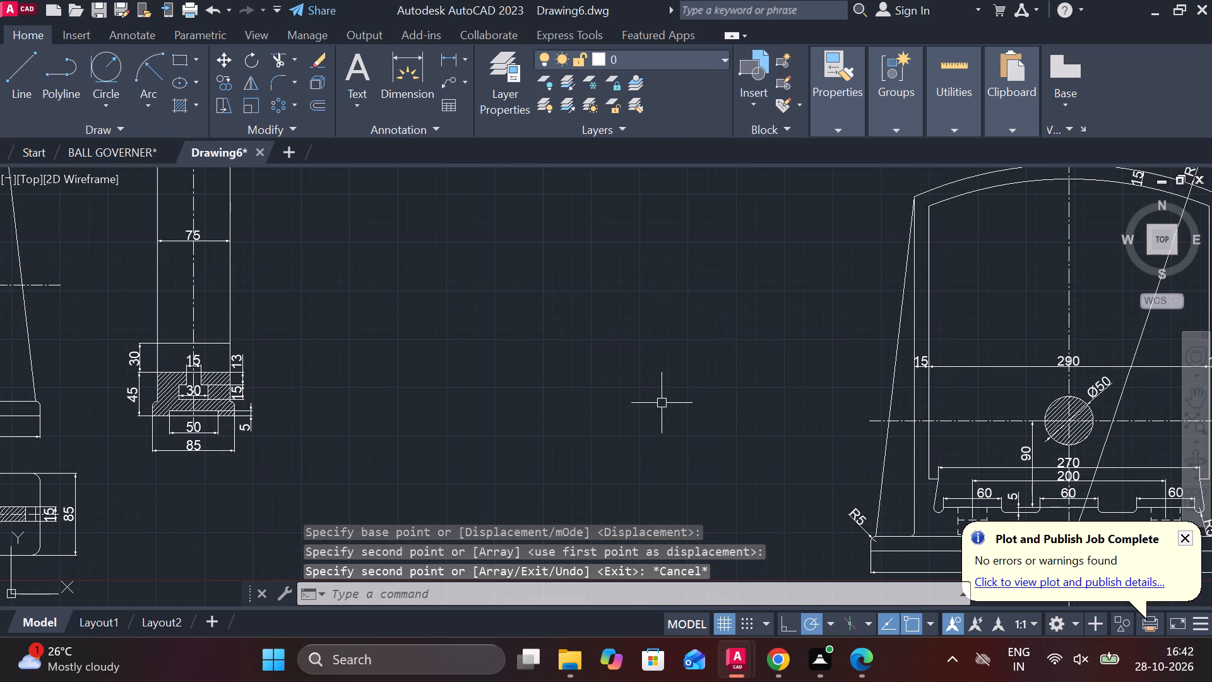
Draw a horizontal line across the copied front view just below the hatched circle, from the left arm's inner edge past the right arm.
{"action": "middle_click_drag", "start_coordinate": [676, 409], "coordinate": [426, 299]}
{"action": "middle_click_drag", "start_coordinate": [492, 308], "coordinate": [368, 296]}
{"action": "middle_click_drag", "start_coordinate": [882, 275], "coordinate": [822, 308]}
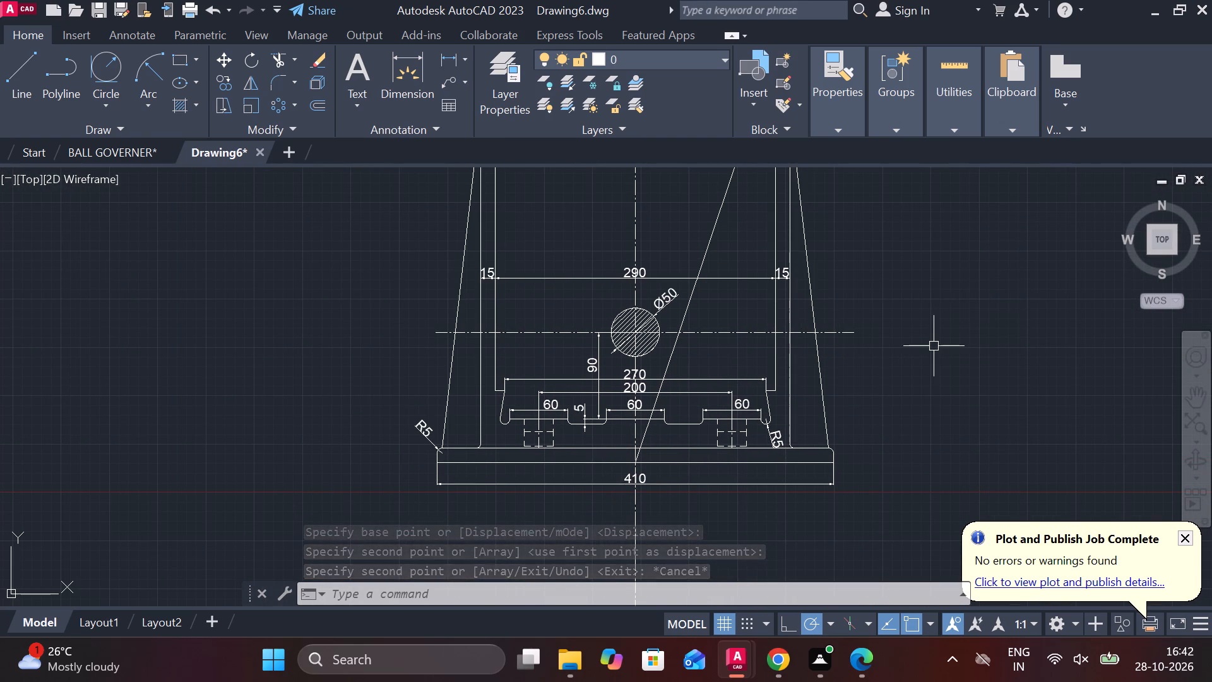
{"action": "key", "text": "l"}
{"action": "key", "text": "Return"}
{"action": "scroll", "coordinate": [704, 356], "scroll_direction": "up", "scroll_amount": 2}
{"action": "middle_click_drag", "start_coordinate": [709, 361], "coordinate": [746, 316]}
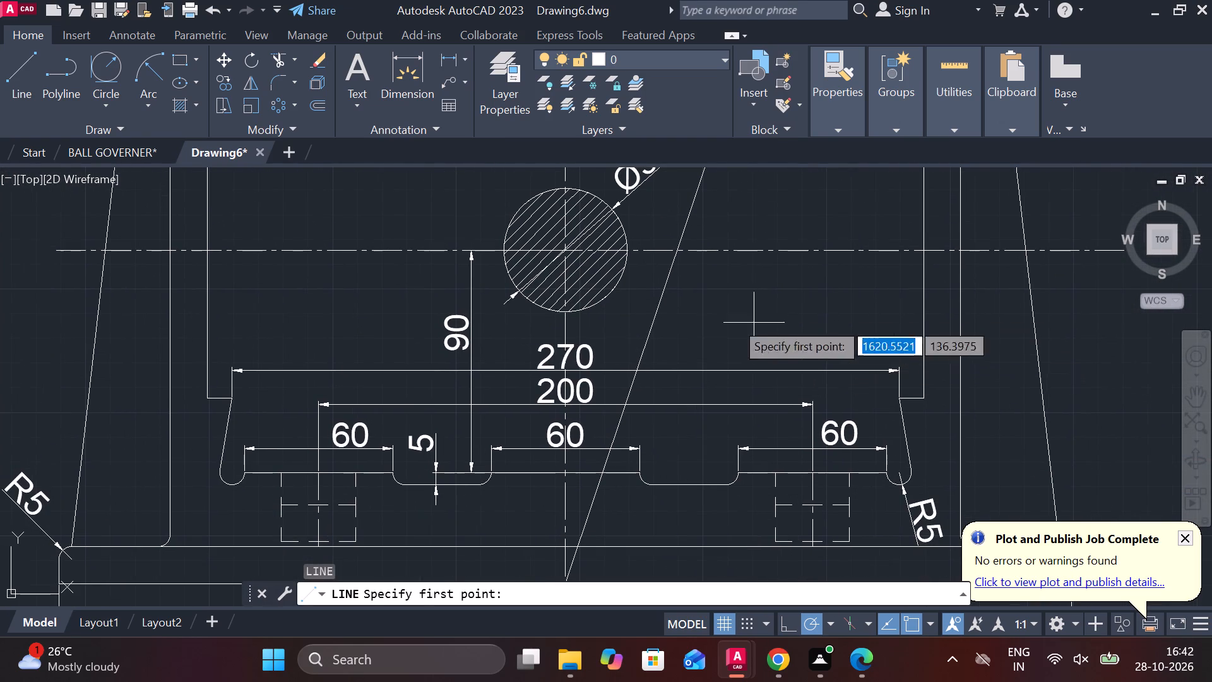
{"action": "left_click", "coordinate": [158, 303]}
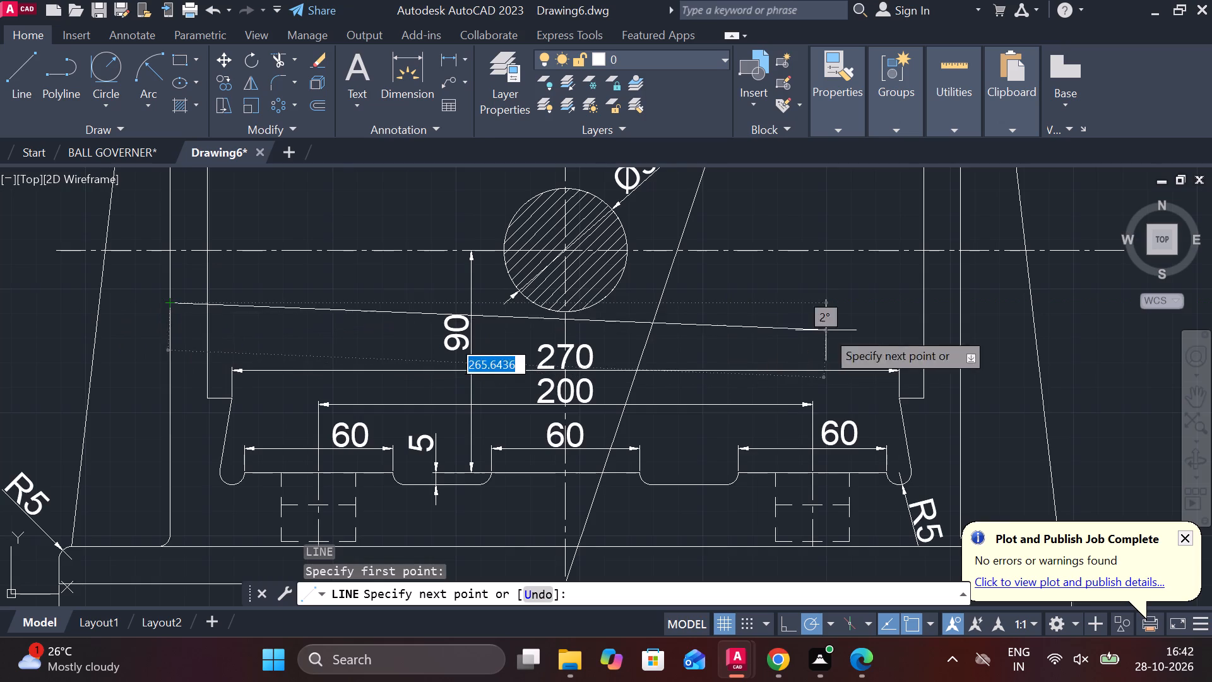
{"action": "middle_click_drag", "start_coordinate": [826, 330], "coordinate": [496, 296]}
{"action": "left_click", "coordinate": [845, 264]}
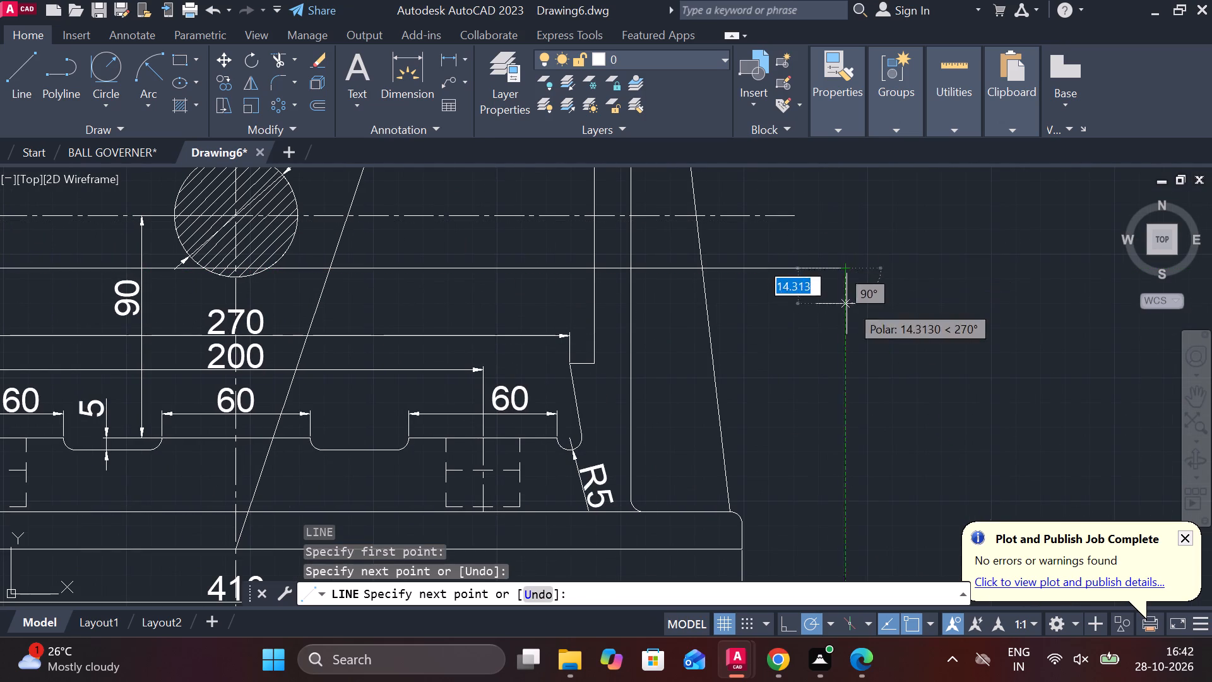
{"action": "key", "text": "Escape"}
Trim away the arch and upper arms of the copied front view above the hatched circle's horizontal centre line.
{"action": "scroll", "coordinate": [809, 317], "scroll_direction": "down", "scroll_amount": 2}
{"action": "middle_click_drag", "start_coordinate": [809, 318], "coordinate": [827, 412]}
{"action": "type", "text": "TR"}
{"action": "key", "text": "space"}
{"action": "left_click_drag", "start_coordinate": [847, 345], "coordinate": [411, 284]}
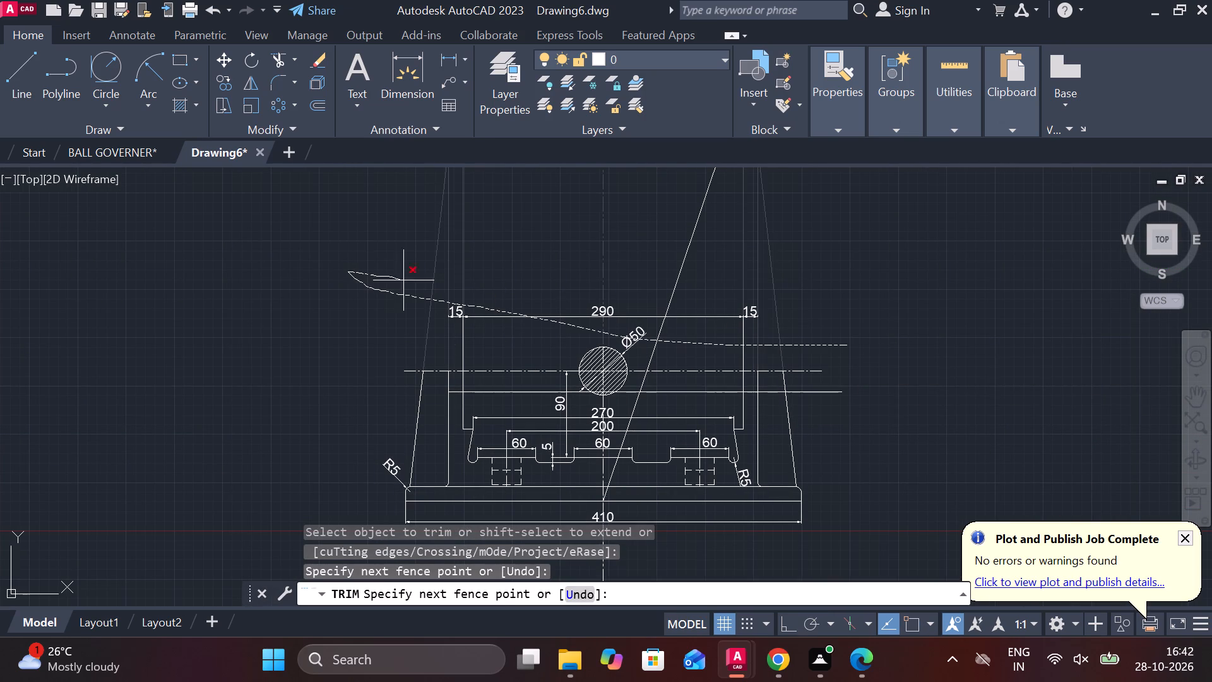
{"action": "left_click_drag", "start_coordinate": [411, 284], "coordinate": [797, 337]}
{"action": "left_click", "coordinate": [769, 332]}
{"action": "left_click_drag", "start_coordinate": [754, 332], "coordinate": [330, 212]}
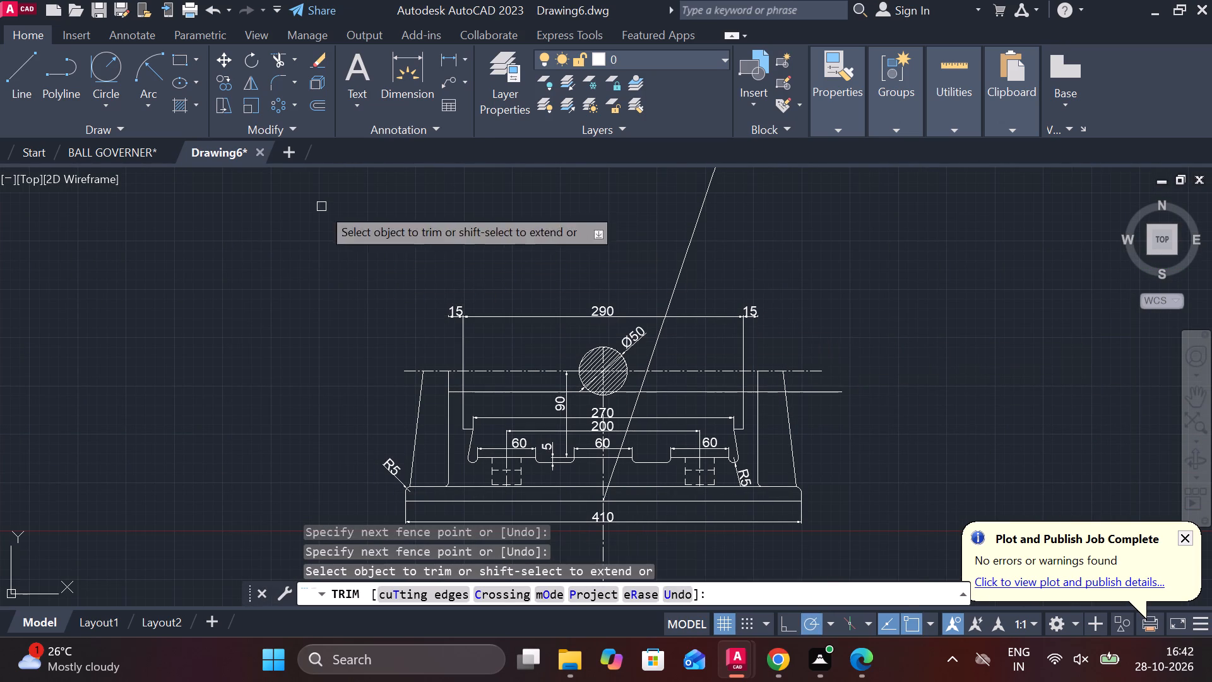
{"action": "left_click", "coordinate": [600, 272]}
{"action": "left_click_drag", "start_coordinate": [607, 273], "coordinate": [768, 313]}
{"action": "left_click_drag", "start_coordinate": [780, 324], "coordinate": [443, 294]}
{"action": "left_click_drag", "start_coordinate": [440, 292], "coordinate": [437, 290]}
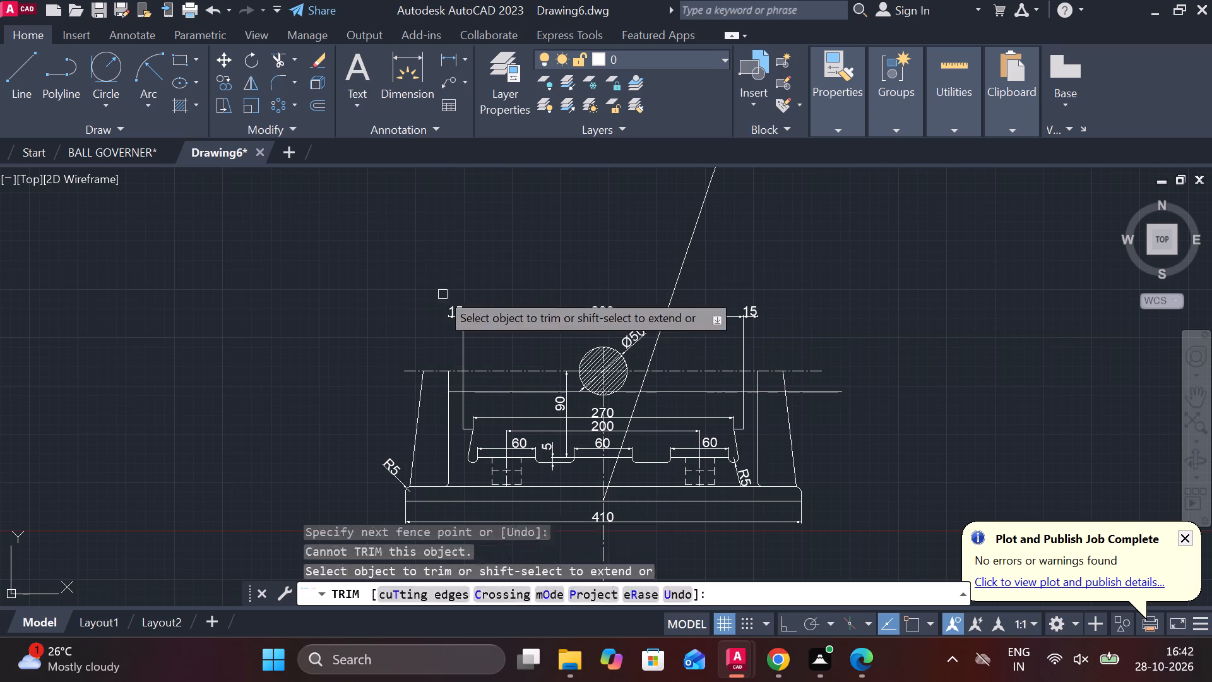
{"action": "left_click_drag", "start_coordinate": [437, 290], "coordinate": [467, 288]}
{"action": "key", "text": "Escape"}
Erase the 290 dimension, both 15 dimensions and the large radius dimension left above the trimmed copy.
{"action": "left_click", "coordinate": [637, 313]}
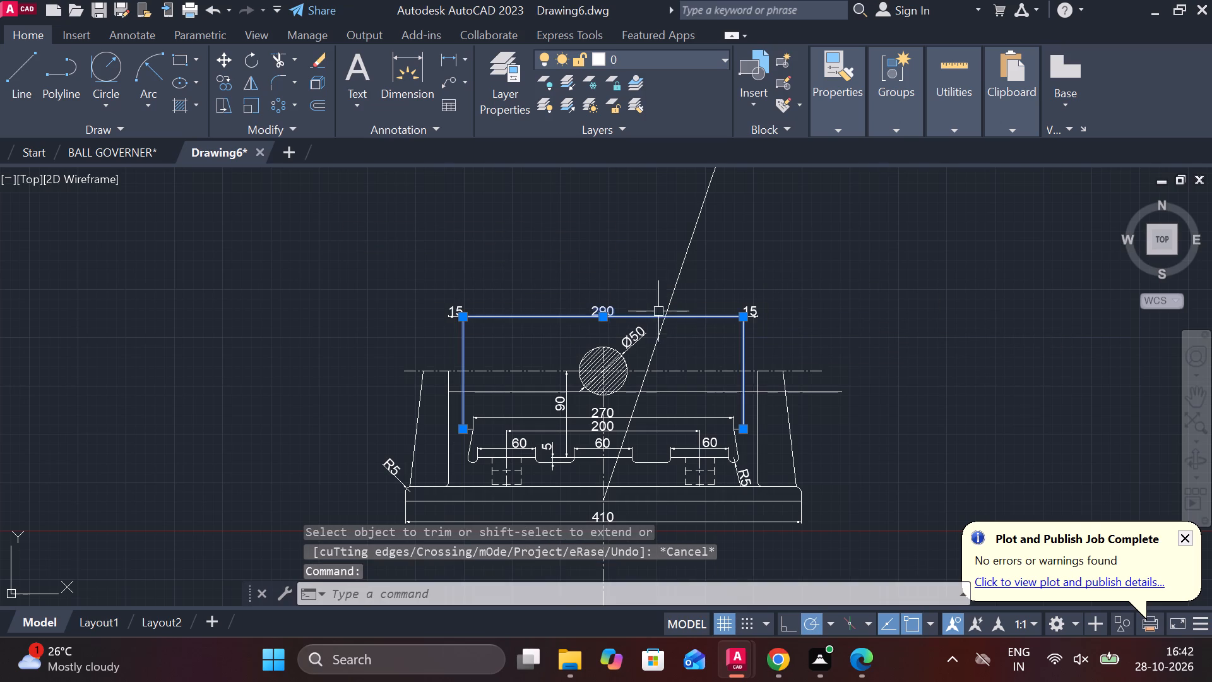
{"action": "type", "text": "E"}
{"action": "key", "text": "space"}
{"action": "left_click_drag", "start_coordinate": [832, 323], "coordinate": [811, 323]}
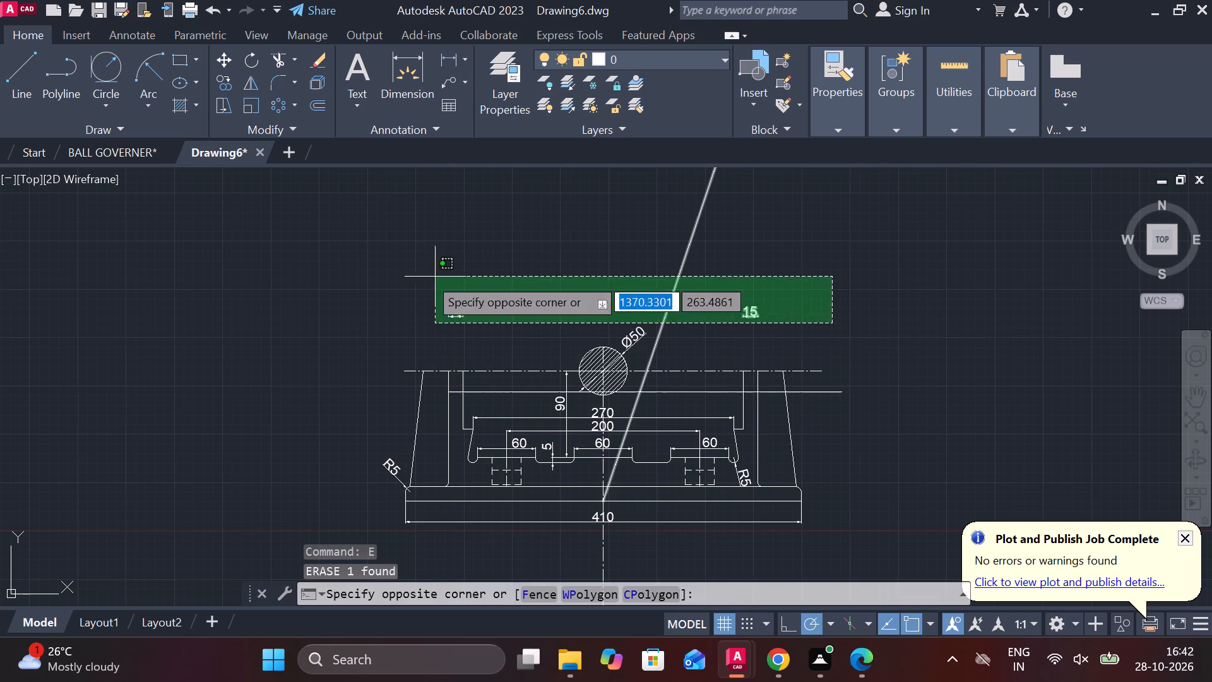
{"action": "left_click", "coordinate": [338, 269]}
{"action": "type", "text": "E"}
{"action": "key", "text": "space"}
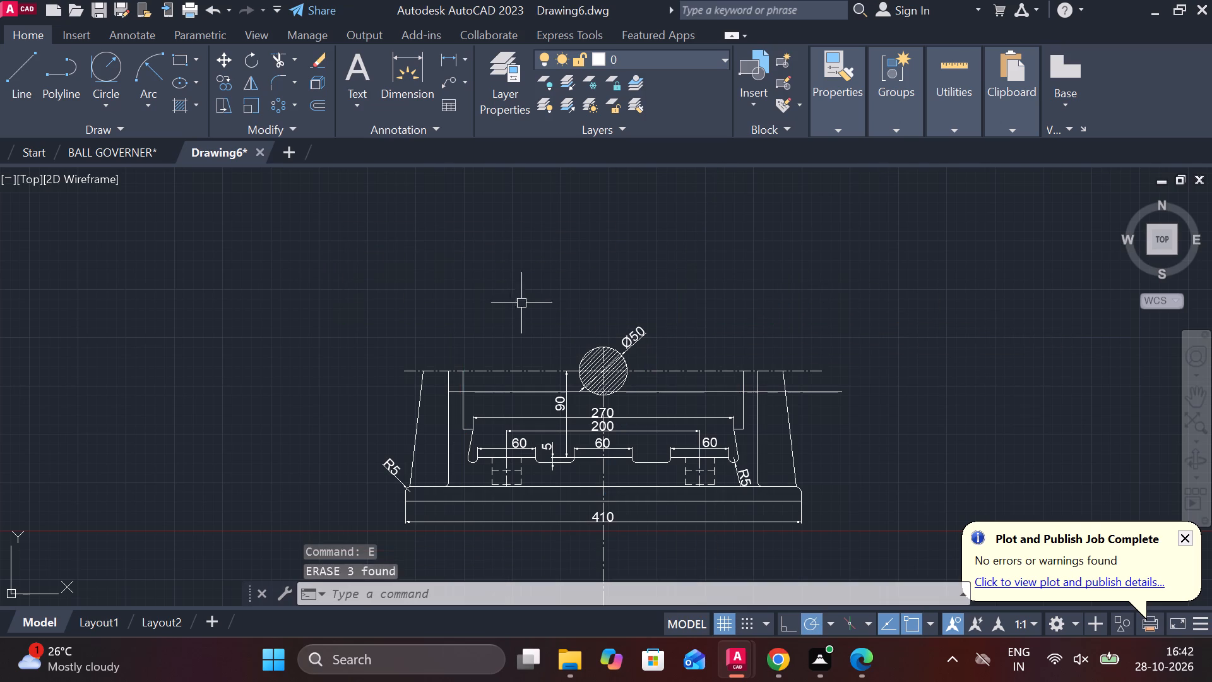
{"action": "left_click", "coordinate": [660, 377]}
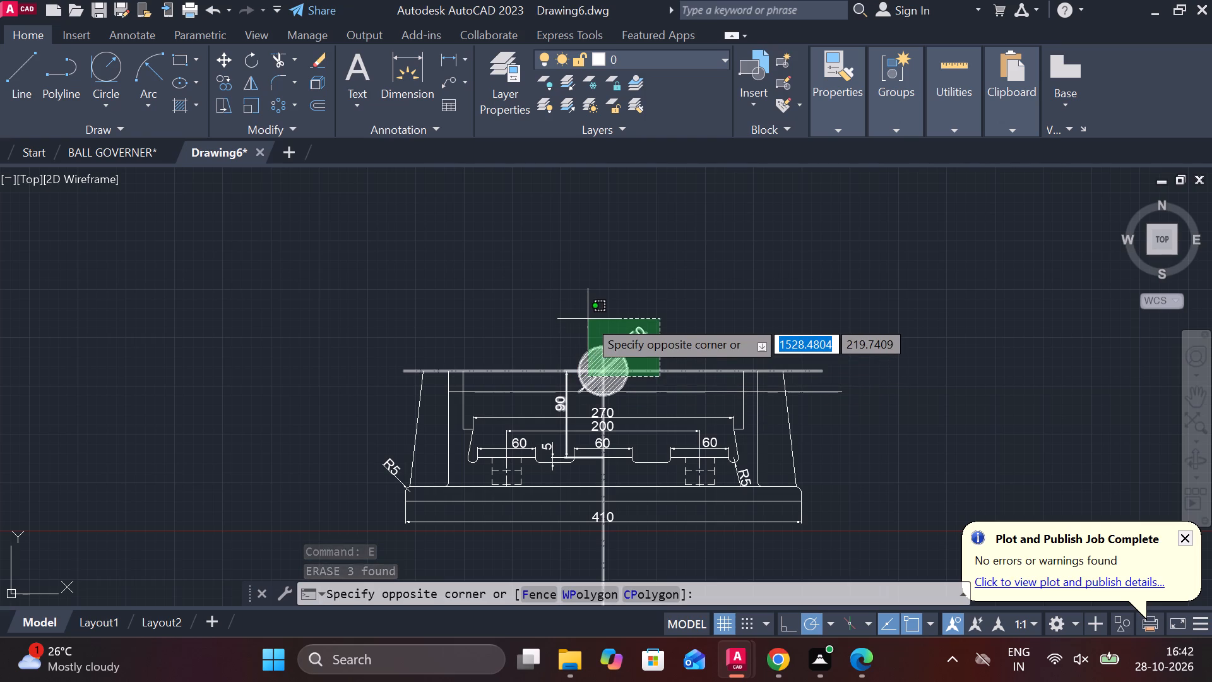
{"action": "key", "text": "Escape"}
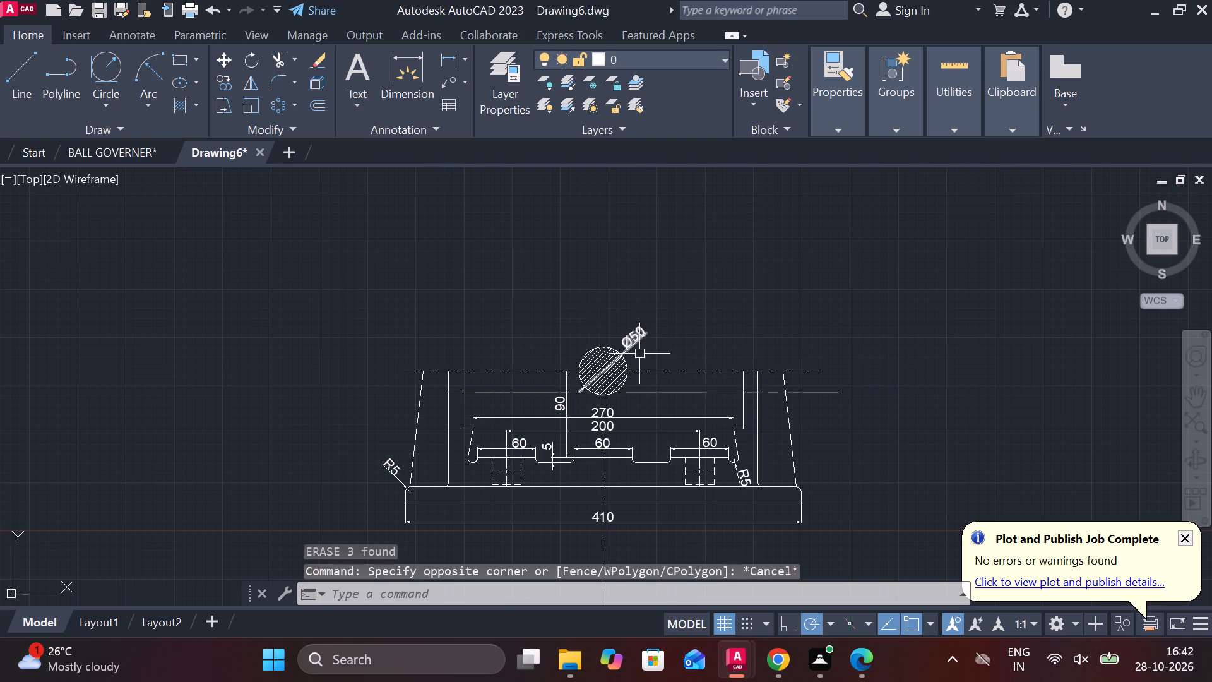
Stretch the left end of the horizontal line outward beyond the left arm's outer edge.
{"action": "left_click", "coordinate": [477, 395]}
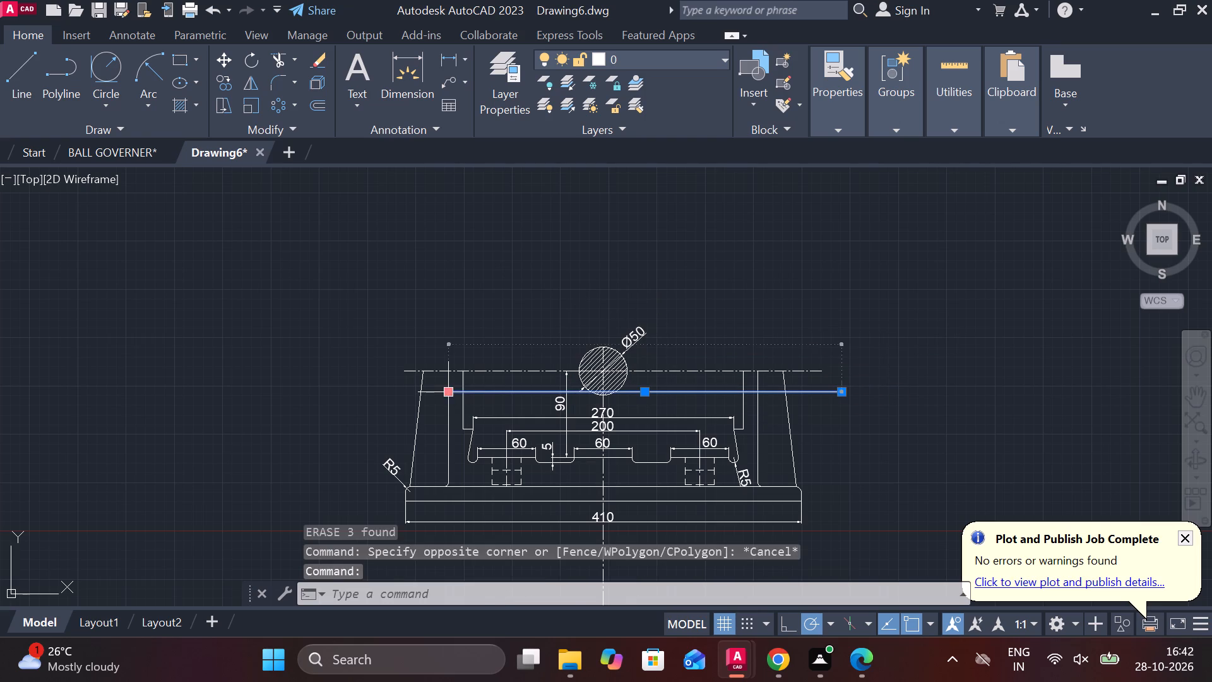
{"action": "left_click", "coordinate": [445, 393]}
{"action": "left_click", "coordinate": [367, 393]}
{"action": "key", "text": "Escape"}
Erase the hatched circle along with its horizontal centre line, Ø50 diameter dimension and 90 height dimension.
{"action": "left_click", "coordinate": [675, 368]}
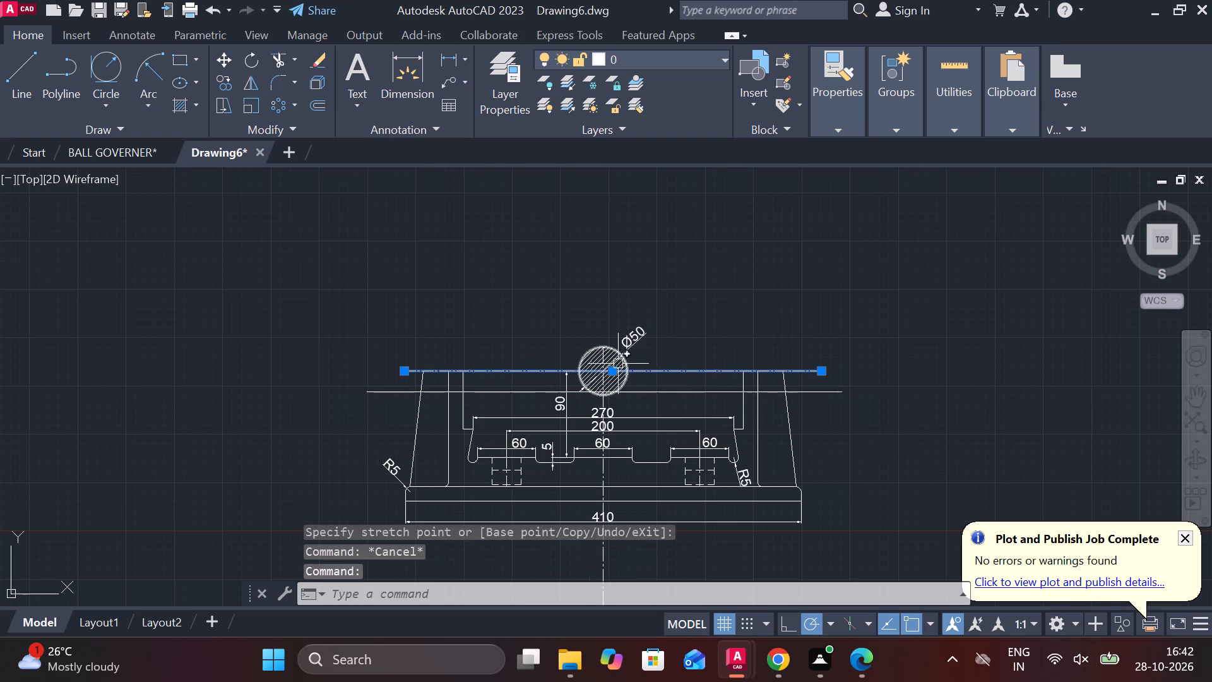
{"action": "left_click", "coordinate": [618, 364]}
{"action": "left_click", "coordinate": [621, 341]}
{"action": "key", "text": "r"}
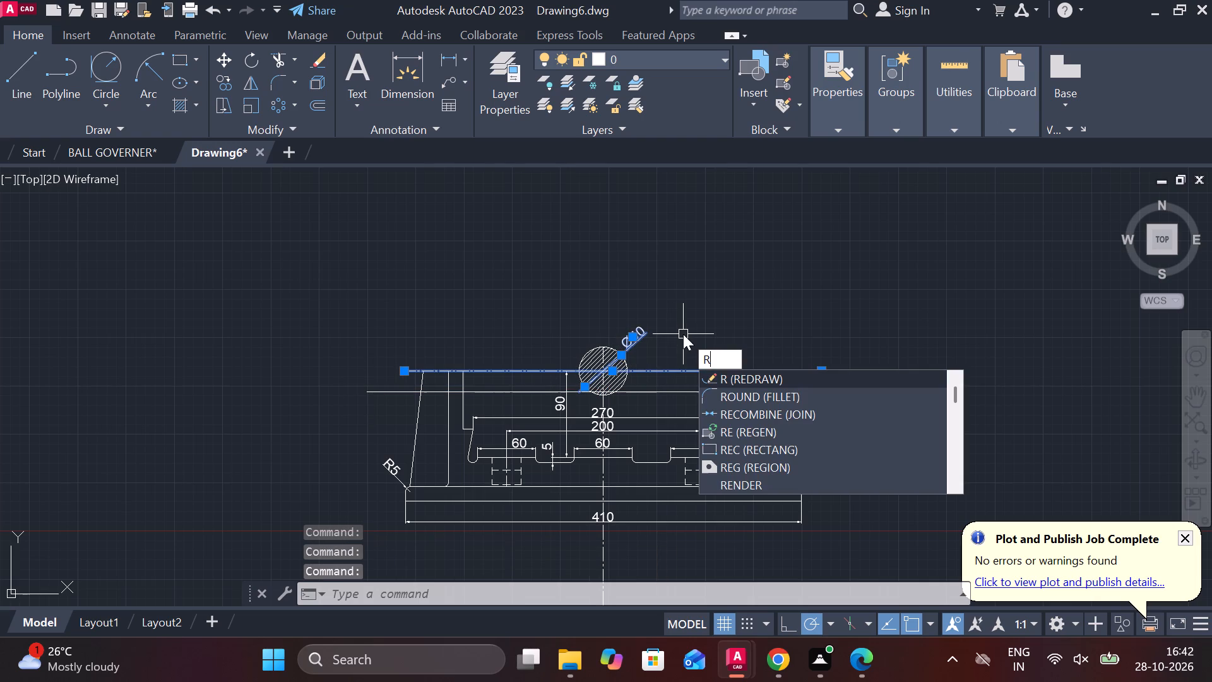
{"action": "key", "text": "BackSpace"}
{"action": "type", "text": "E"}
{"action": "key", "text": "space"}
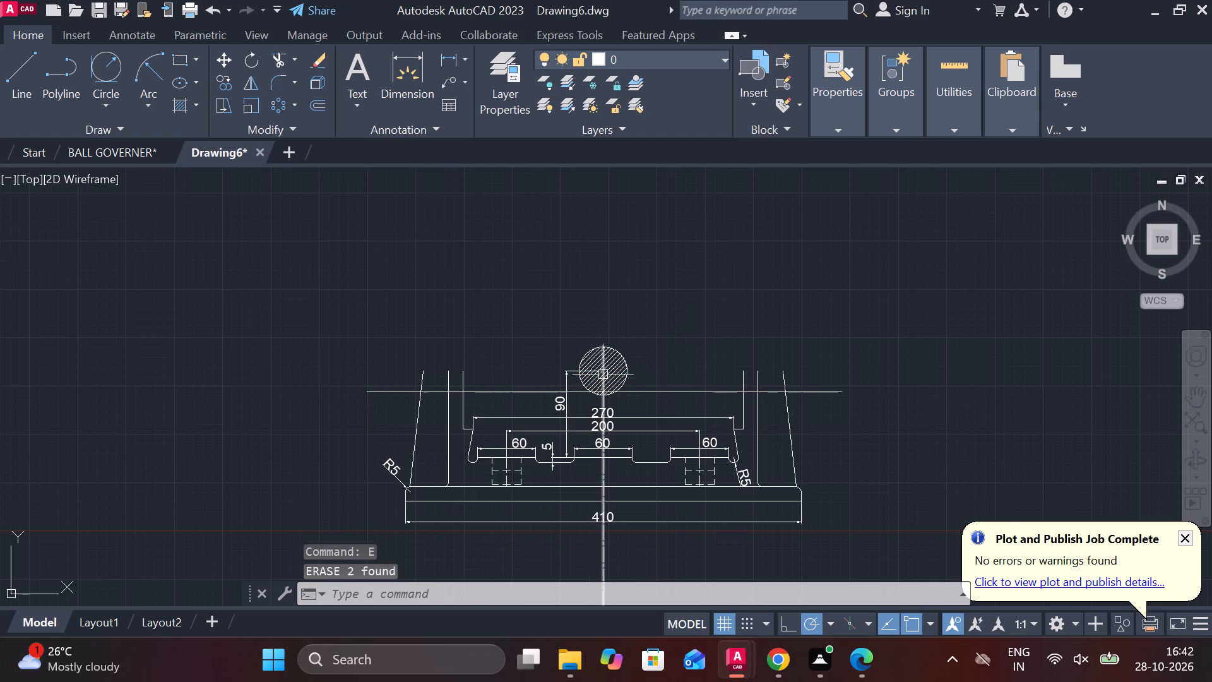
{"action": "left_click_drag", "start_coordinate": [635, 368], "coordinate": [627, 368]}
{"action": "left_click", "coordinate": [607, 361]}
{"action": "type", "text": "E"}
{"action": "key", "text": "space"}
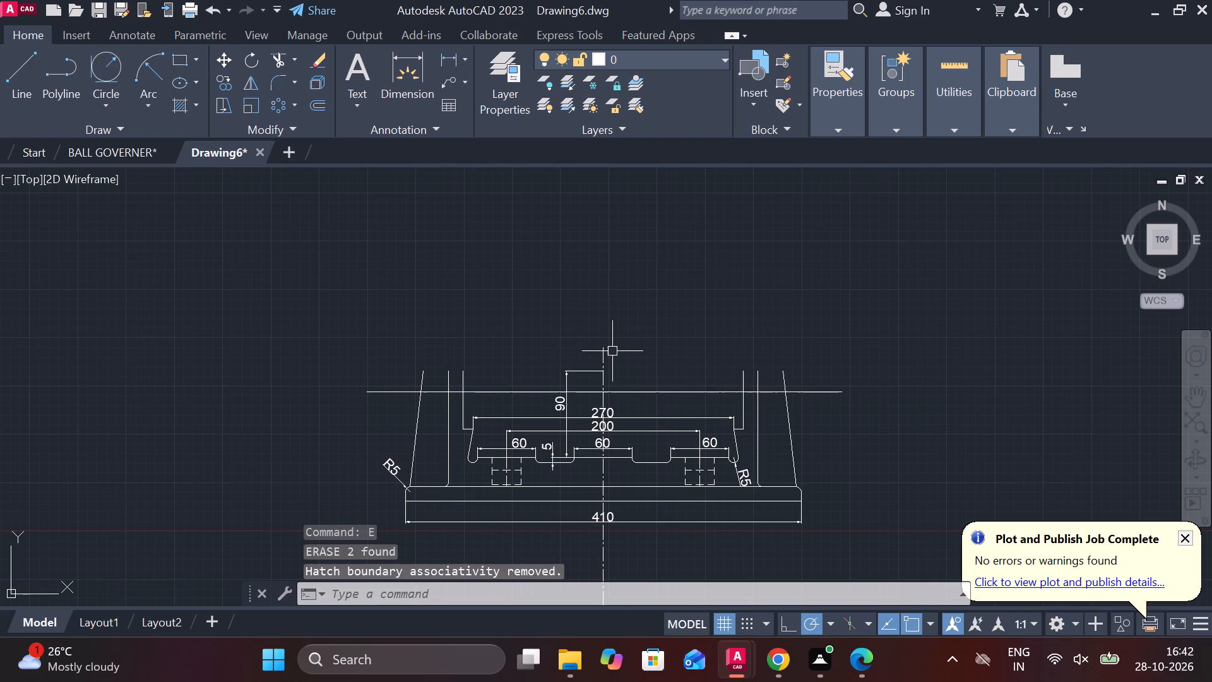
{"action": "left_click", "coordinate": [565, 380]}
{"action": "type", "text": "E"}
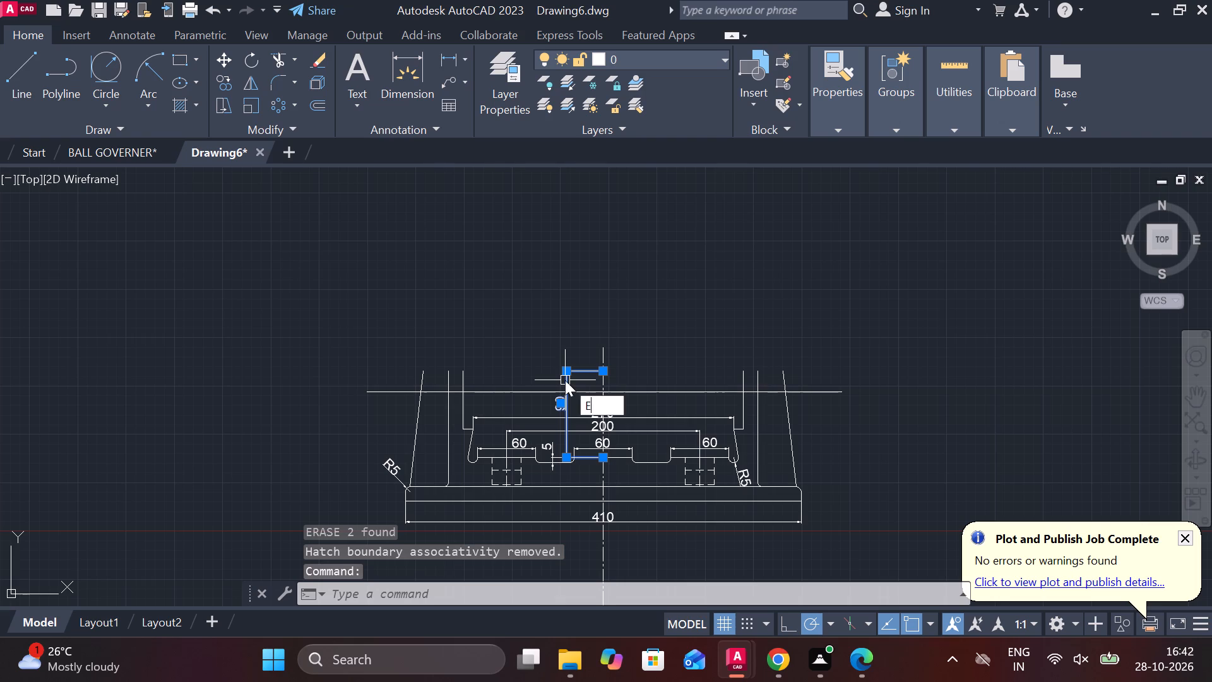
{"action": "key", "text": "space"}
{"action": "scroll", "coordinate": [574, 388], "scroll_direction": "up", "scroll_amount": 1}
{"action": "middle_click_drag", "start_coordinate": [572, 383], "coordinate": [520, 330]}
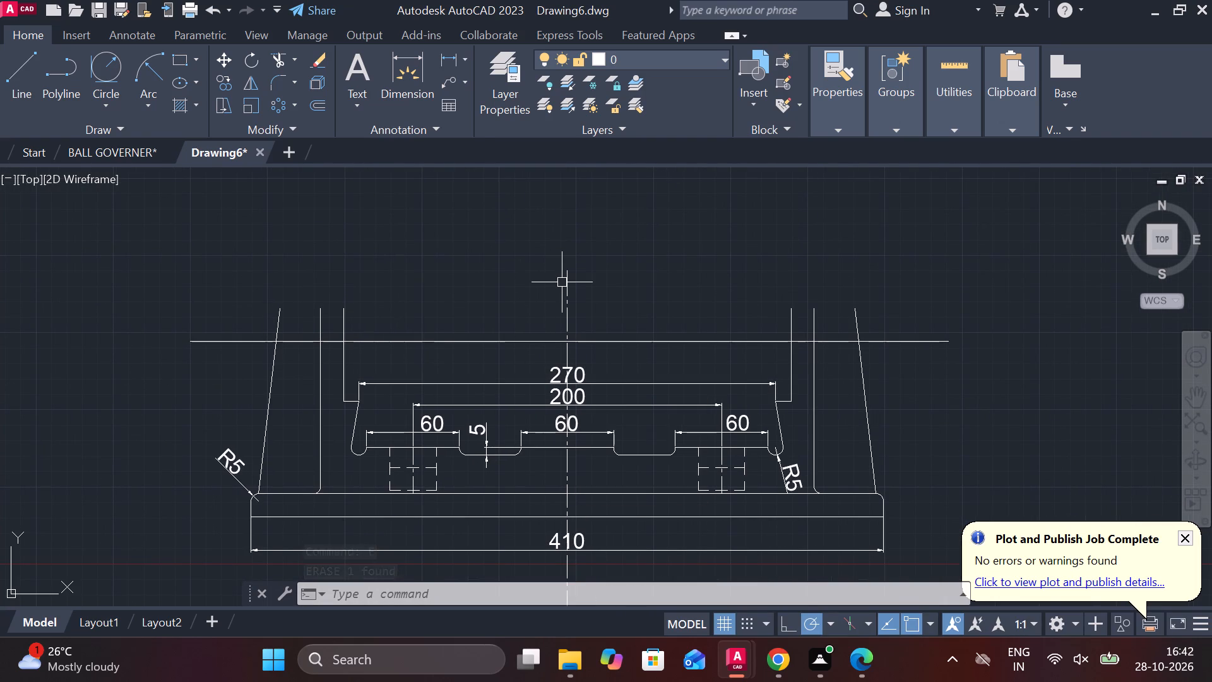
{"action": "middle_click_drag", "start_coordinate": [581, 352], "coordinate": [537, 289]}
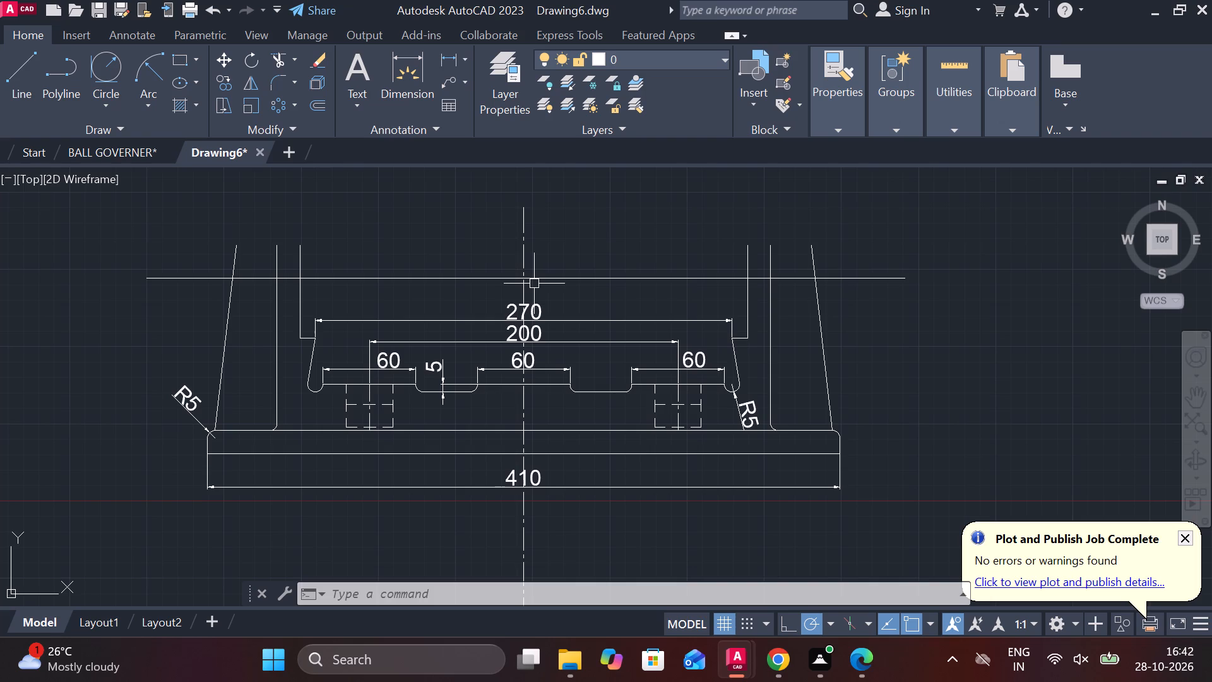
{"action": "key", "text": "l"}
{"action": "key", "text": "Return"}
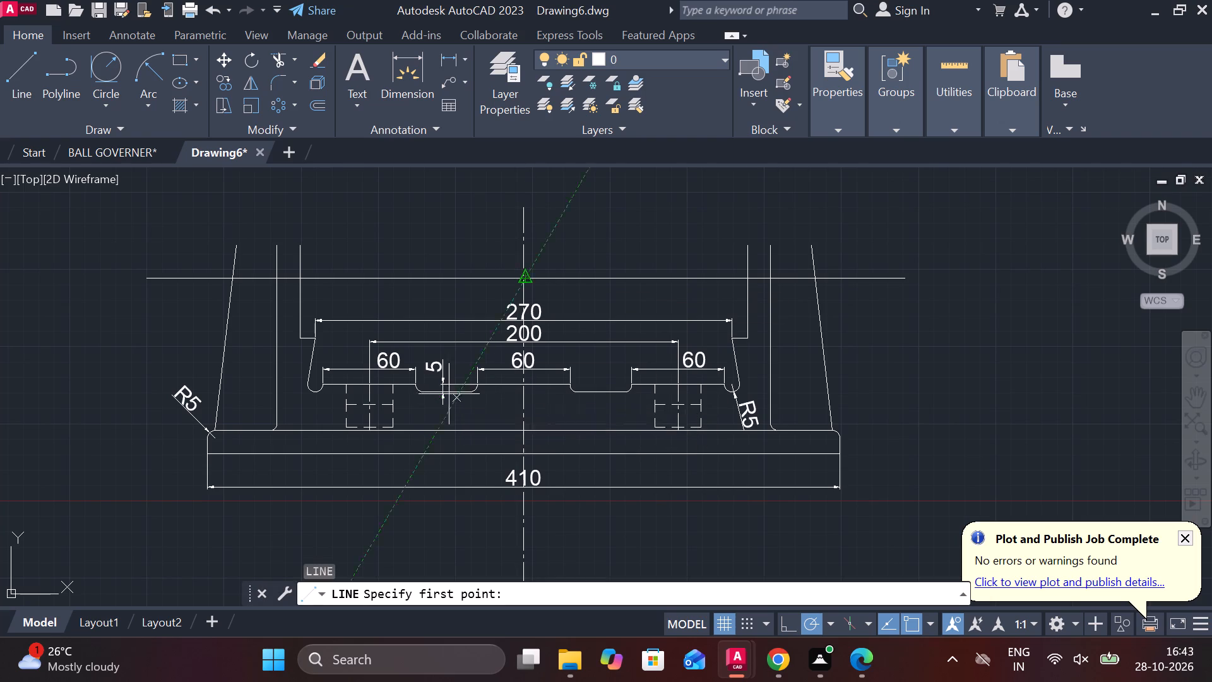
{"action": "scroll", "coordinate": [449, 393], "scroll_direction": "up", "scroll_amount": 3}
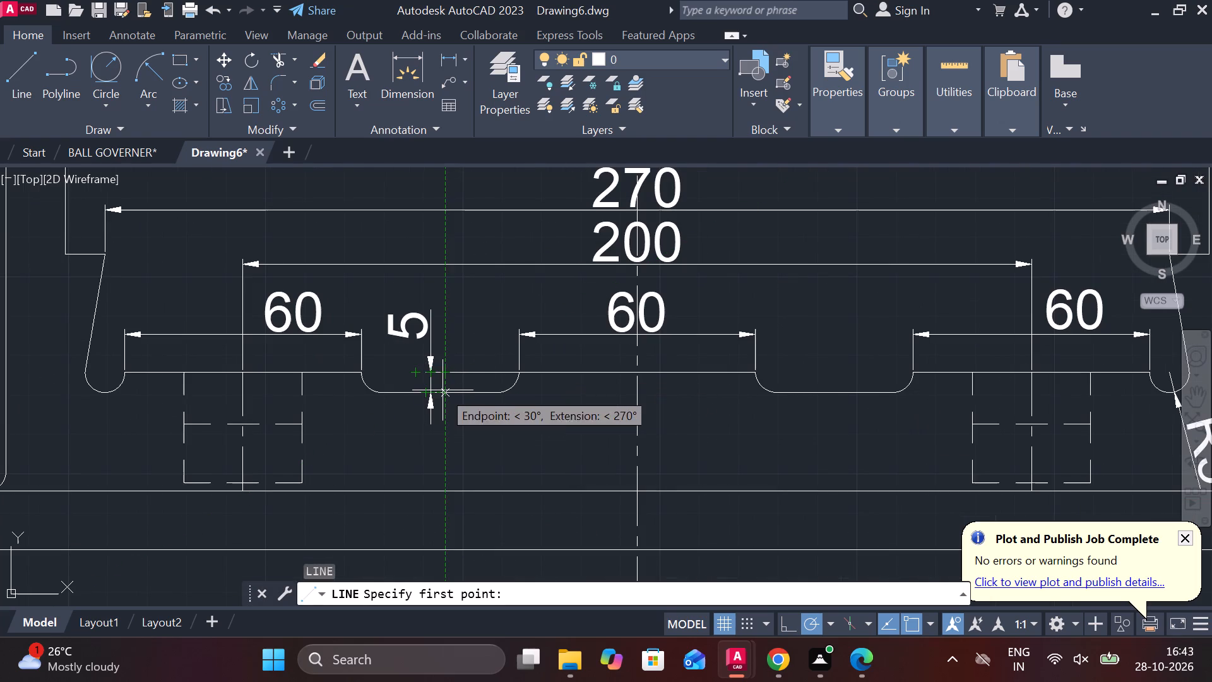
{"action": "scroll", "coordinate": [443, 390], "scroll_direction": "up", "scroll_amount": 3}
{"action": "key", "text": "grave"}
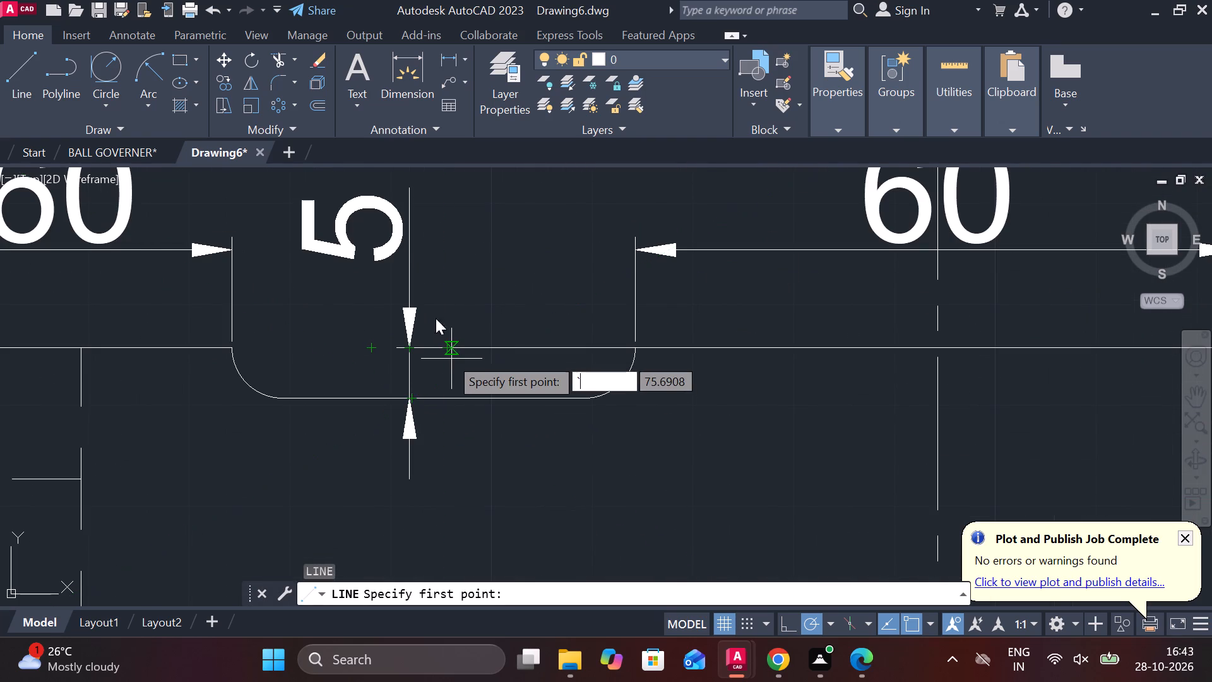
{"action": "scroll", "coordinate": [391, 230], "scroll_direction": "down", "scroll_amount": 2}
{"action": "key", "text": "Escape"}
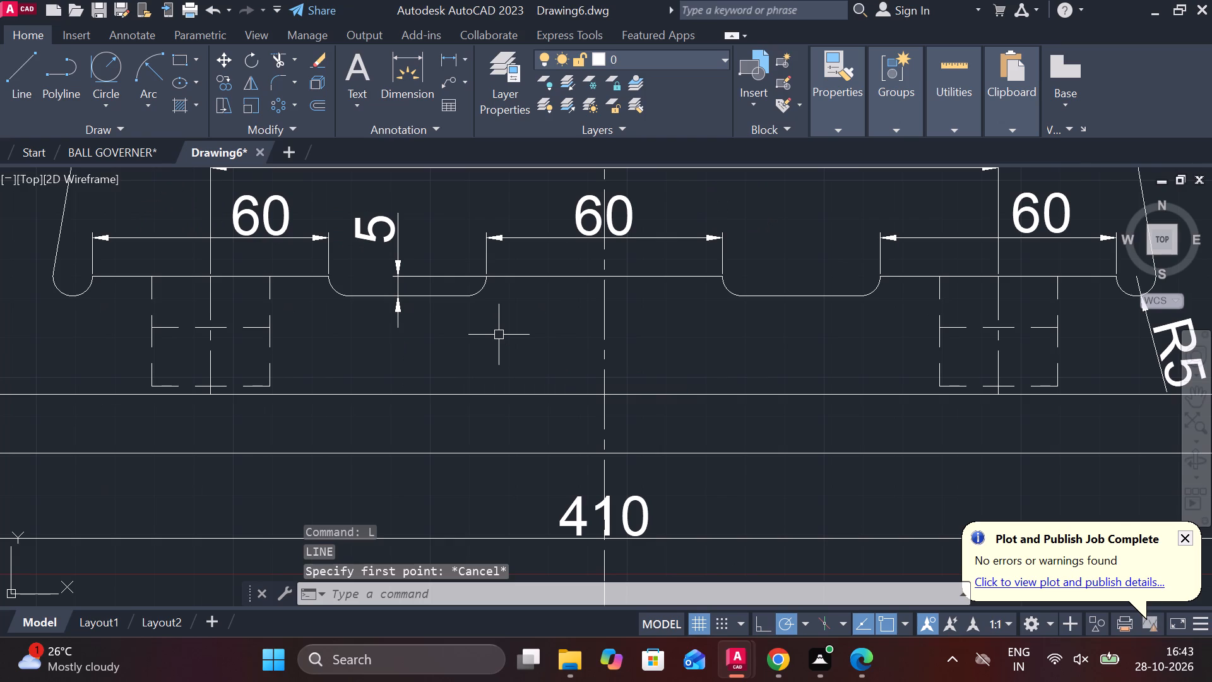
Draw a vertical line from the bottom edge of the left groove down through the base, beside the 5 dimension.
{"action": "key", "text": "l"}
{"action": "key", "text": "Return"}
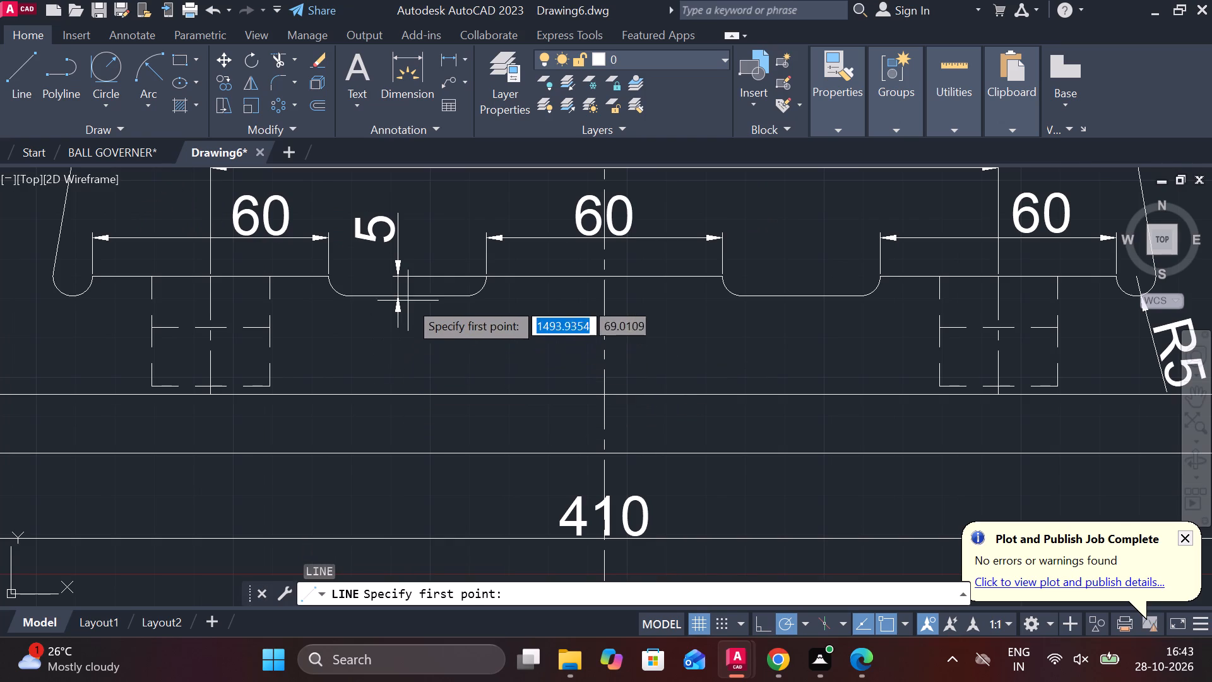
{"action": "left_click", "coordinate": [407, 295]}
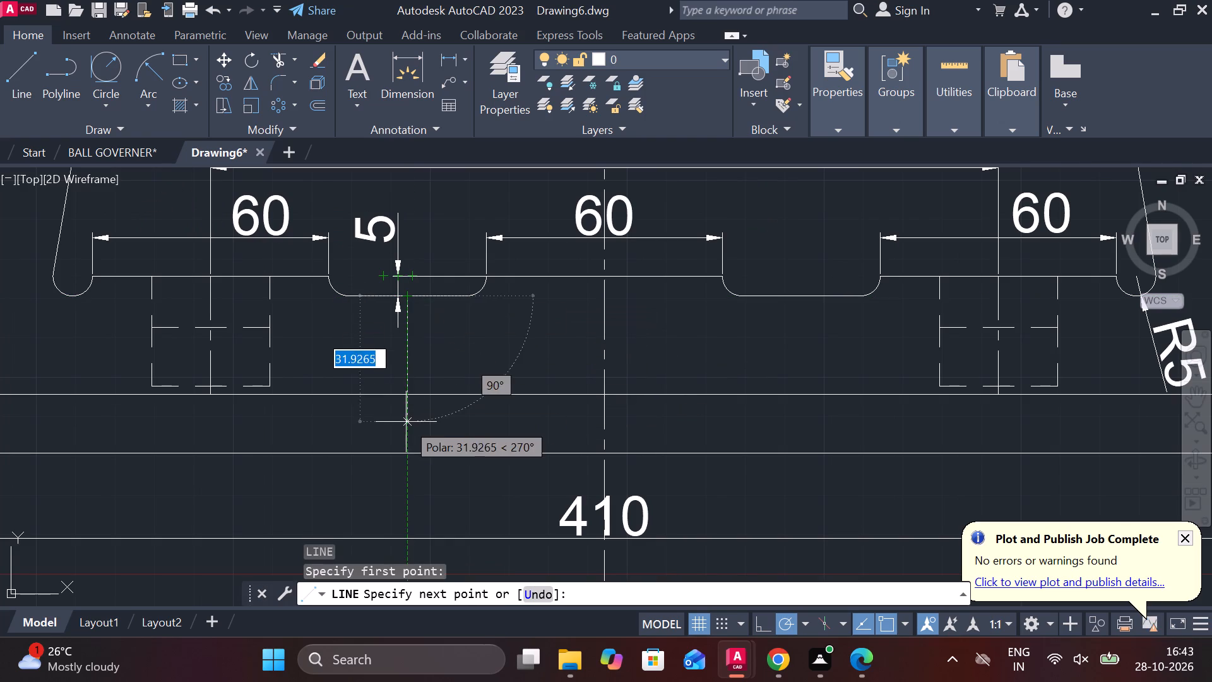
{"action": "left_click", "coordinate": [403, 493]}
{"action": "key", "text": "Escape"}
{"action": "middle_click_drag", "start_coordinate": [428, 508], "coordinate": [441, 554]}
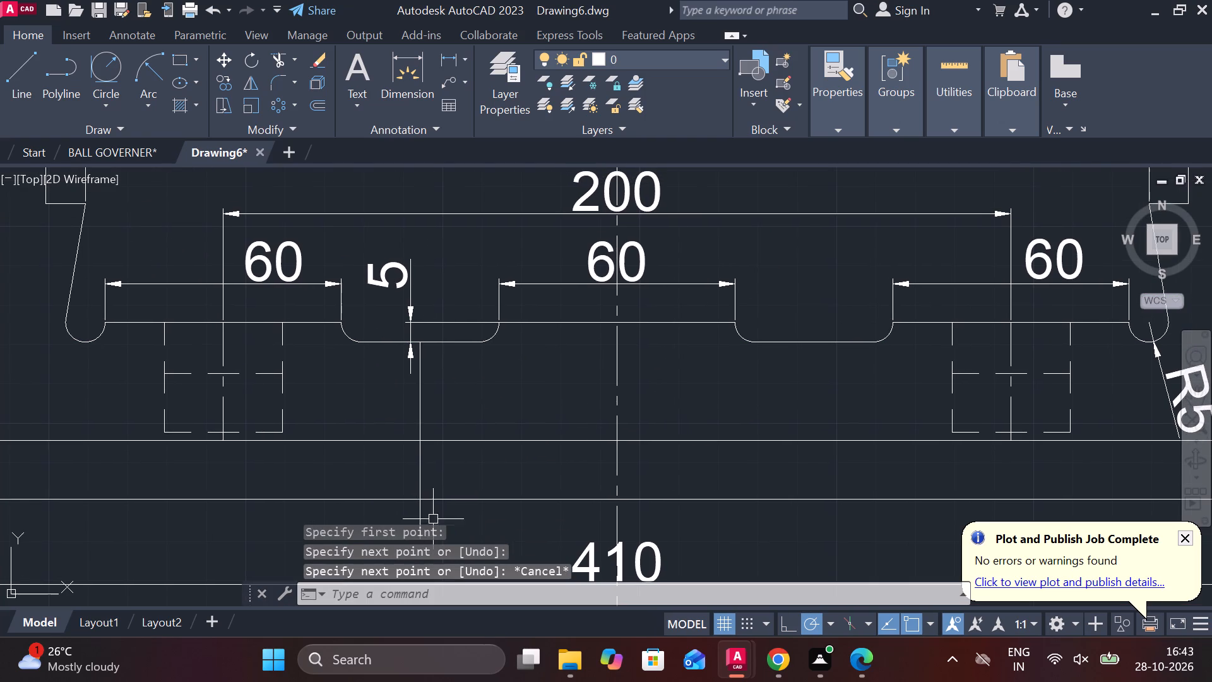
Stretch the vertical line at both ends, upward past the horizontal line and downward beyond the 410 dimension.
{"action": "left_click", "coordinate": [420, 361]}
{"action": "left_click", "coordinate": [422, 342]}
{"action": "middle_click_drag", "start_coordinate": [441, 381], "coordinate": [429, 466]}
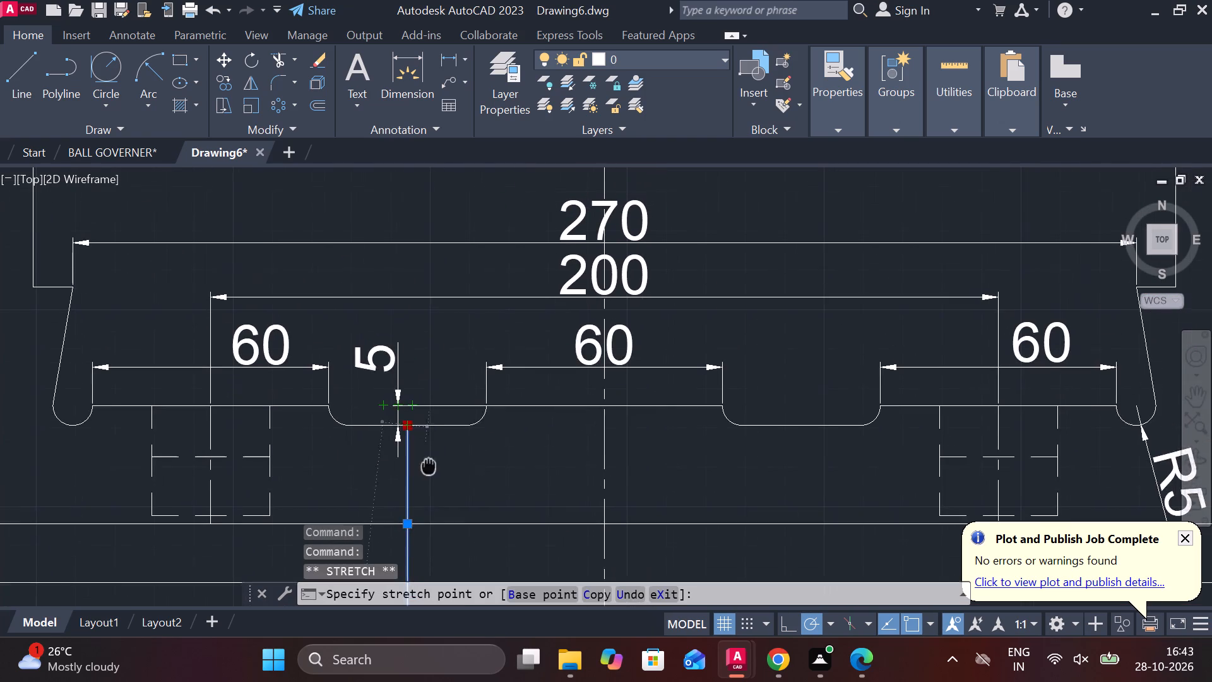
{"action": "middle_click_drag", "start_coordinate": [443, 256], "coordinate": [446, 455]}
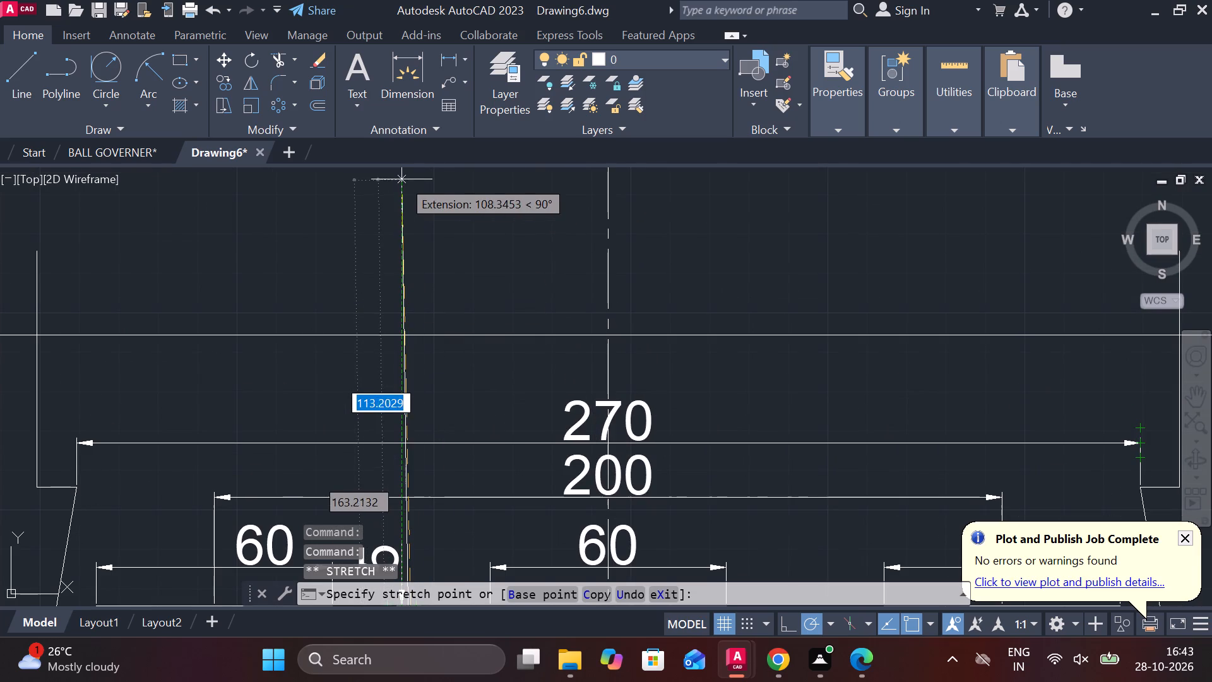
{"action": "left_click", "coordinate": [411, 194]}
{"action": "key", "text": "Escape"}
{"action": "scroll", "coordinate": [492, 232], "scroll_direction": "down", "scroll_amount": 3}
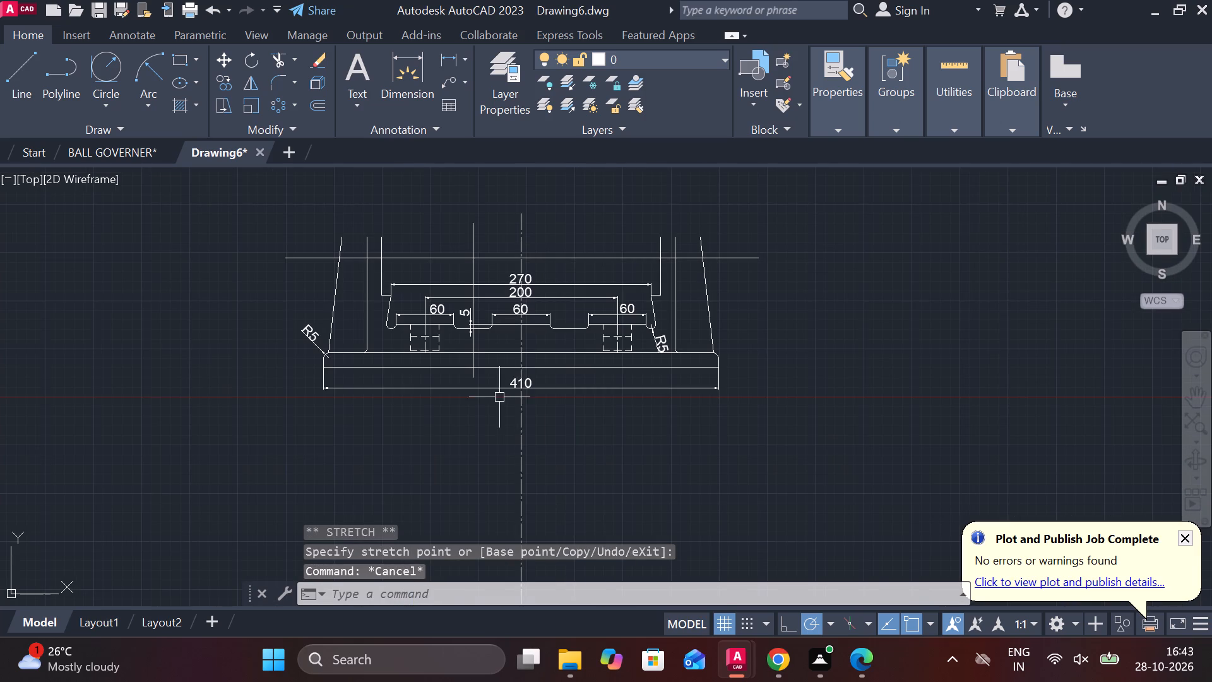
{"action": "left_click", "coordinate": [474, 350]}
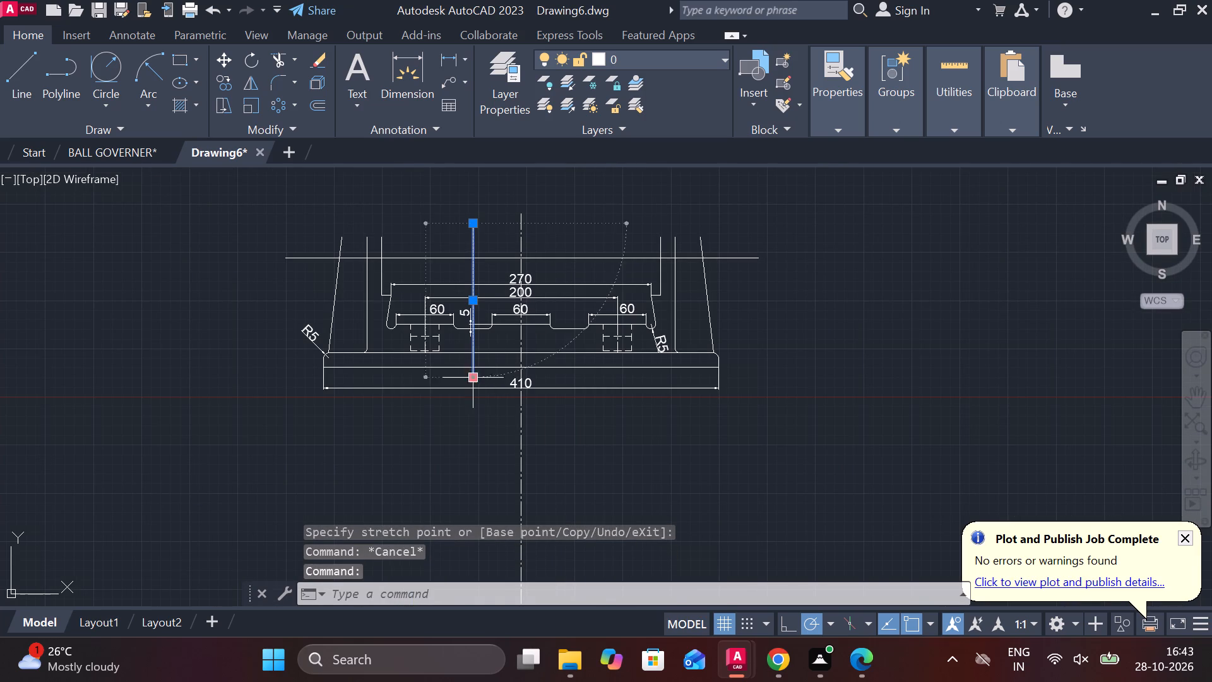
{"action": "left_click", "coordinate": [474, 380]}
{"action": "left_click", "coordinate": [467, 446]}
{"action": "key", "text": "Escape"}
Trim the base, arm and groove lines on the left side of the vertical cut line with freehand fences.
{"action": "type", "text": "TR"}
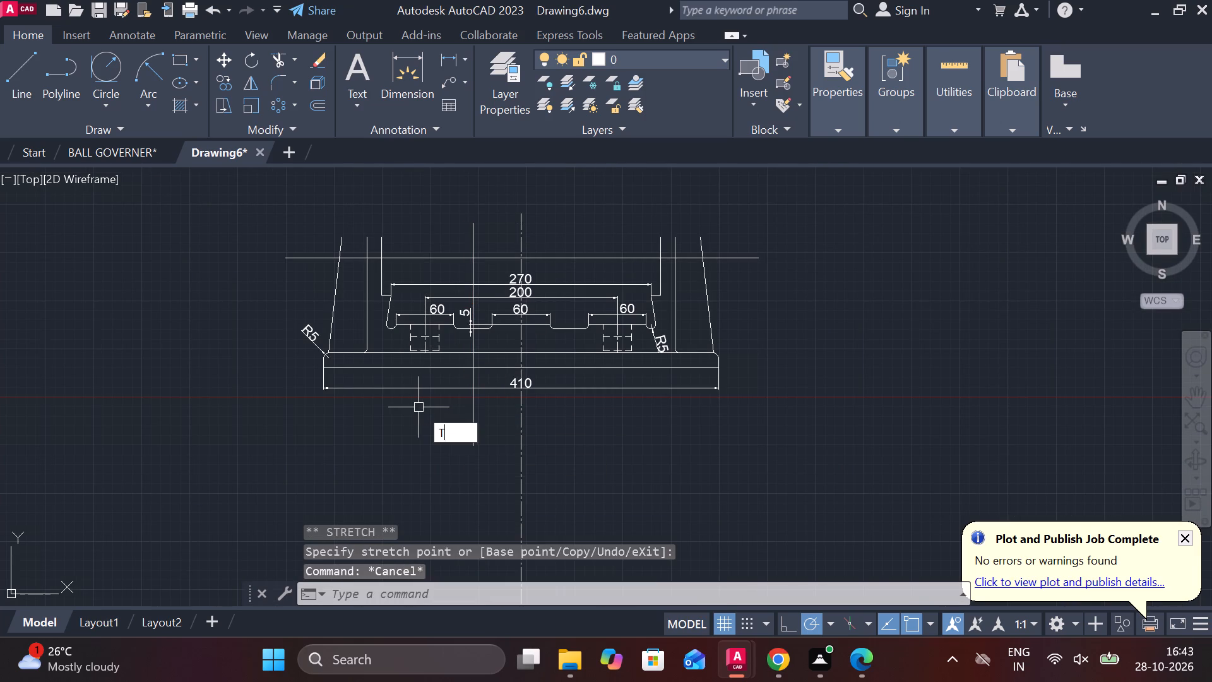
{"action": "key", "text": "space"}
{"action": "left_click", "coordinate": [419, 407]}
{"action": "left_click_drag", "start_coordinate": [419, 407], "coordinate": [297, 282]}
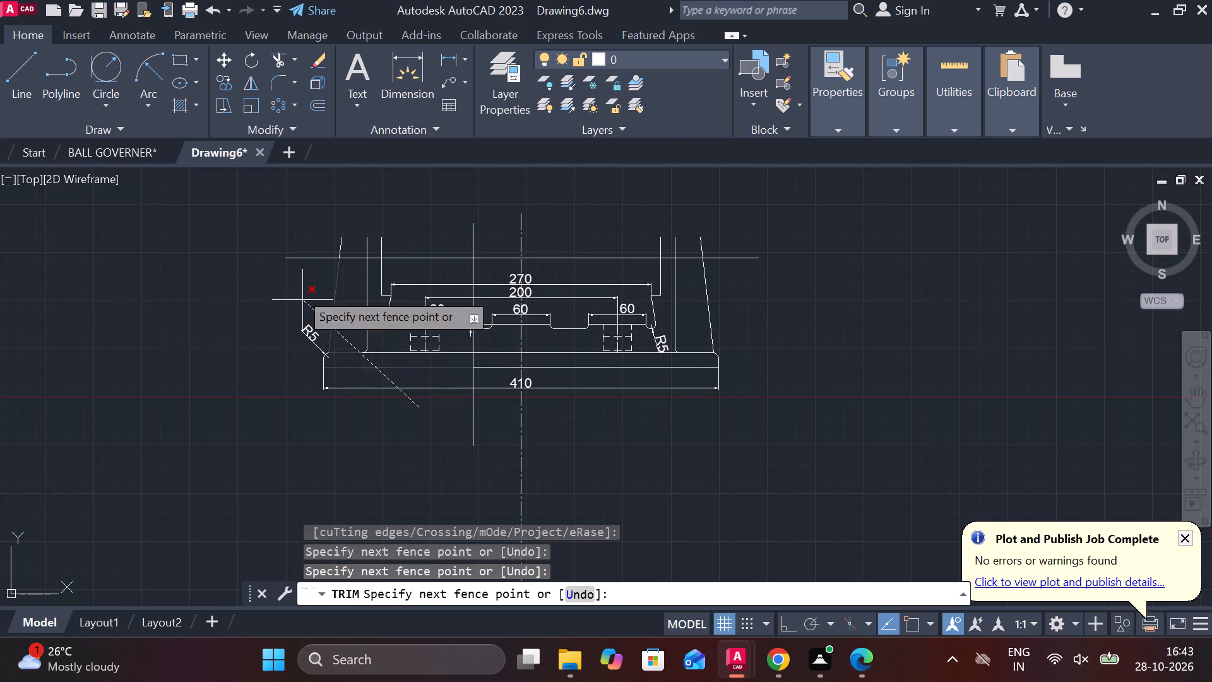
{"action": "left_click_drag", "start_coordinate": [297, 282], "coordinate": [429, 356]}
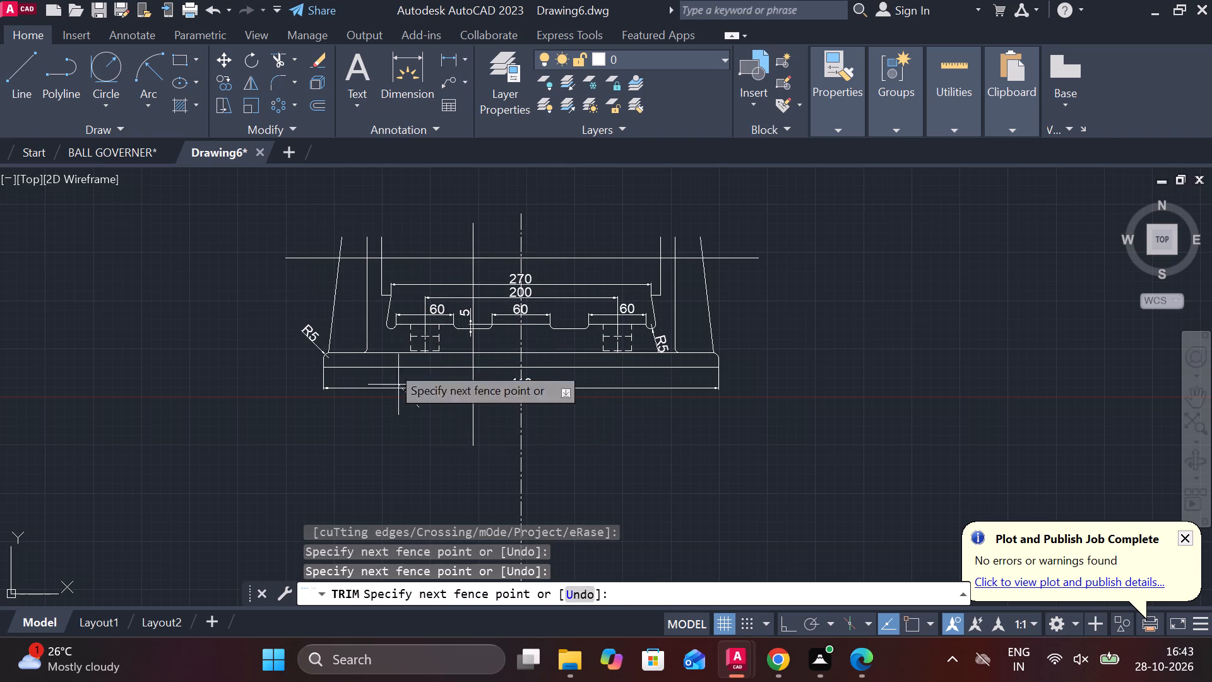
{"action": "left_click", "coordinate": [306, 231]}
{"action": "left_click_drag", "start_coordinate": [308, 225], "coordinate": [411, 232]}
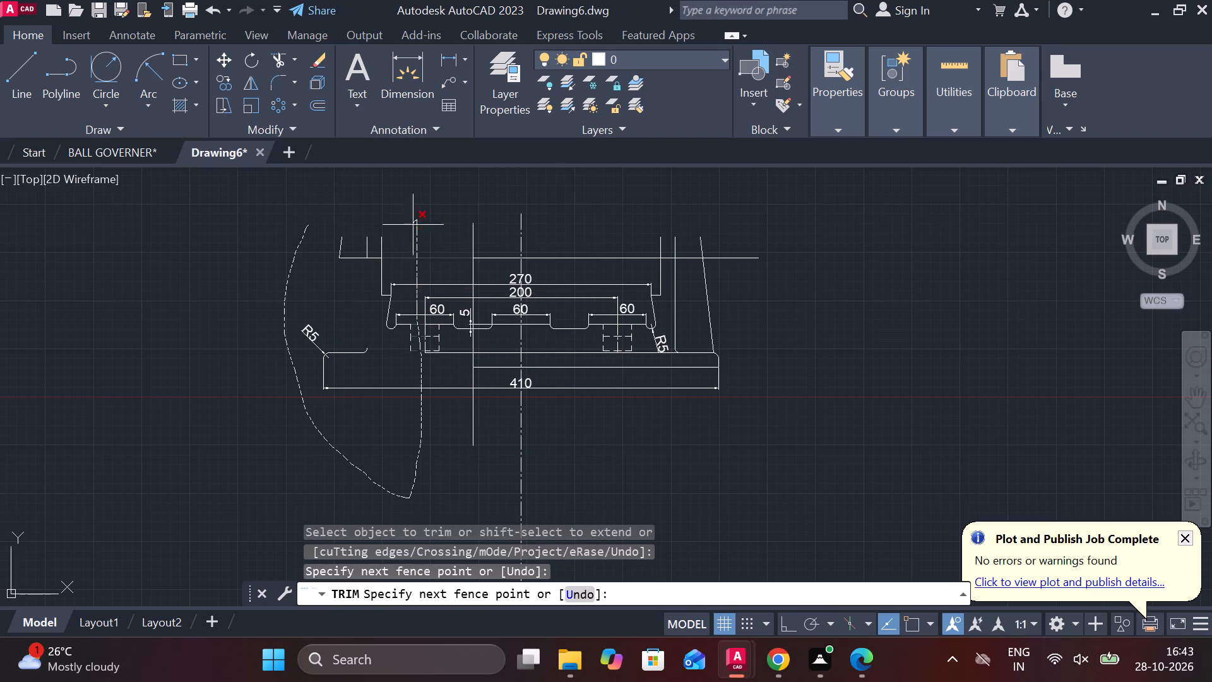
{"action": "left_click_drag", "start_coordinate": [411, 232], "coordinate": [436, 379]}
{"action": "left_click", "coordinate": [413, 409]}
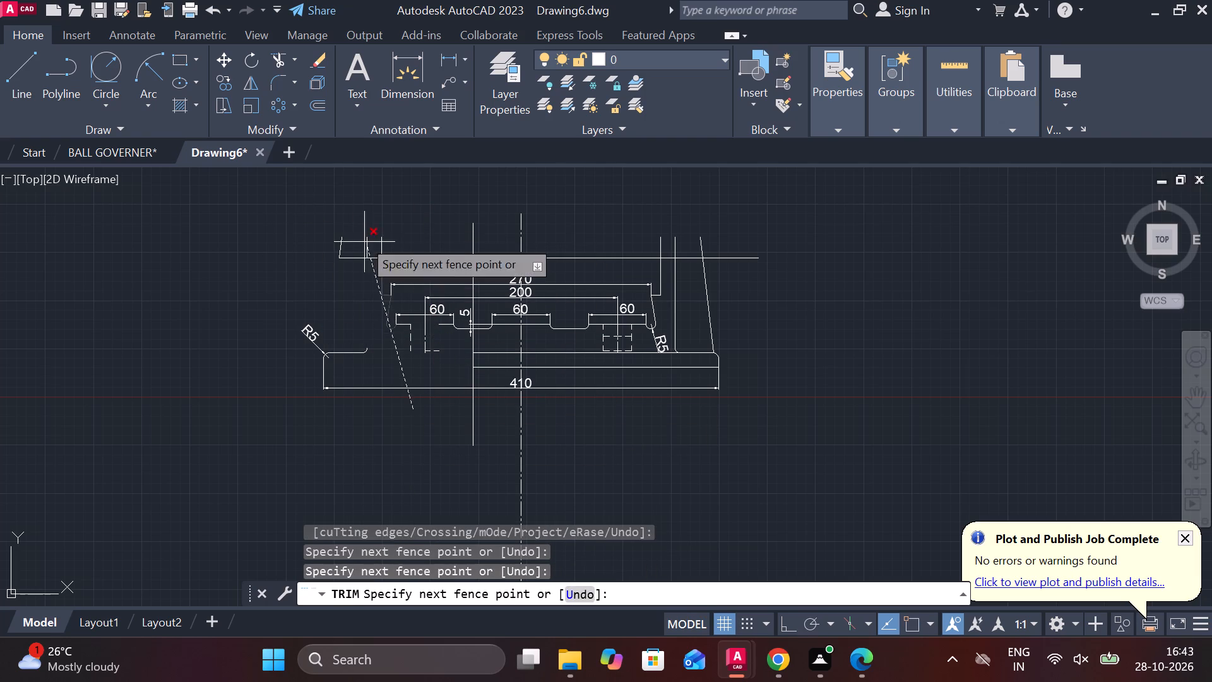
{"action": "left_click", "coordinate": [356, 231]}
{"action": "left_click_drag", "start_coordinate": [366, 415], "coordinate": [376, 253]}
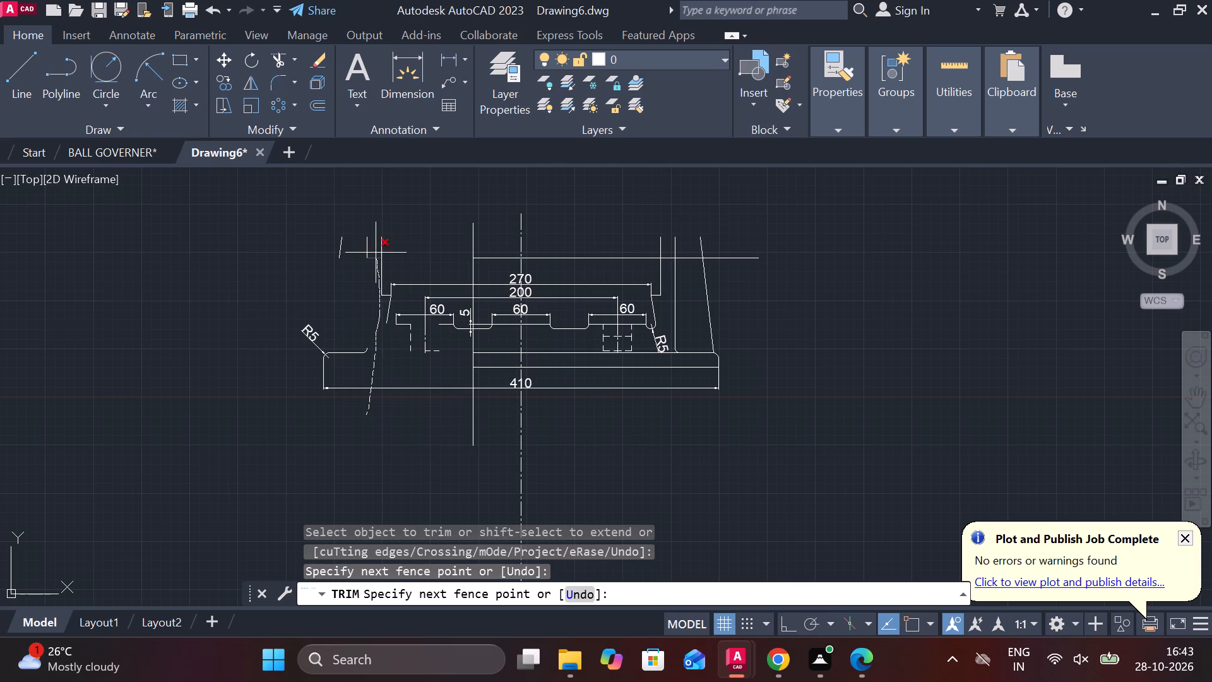
{"action": "left_click_drag", "start_coordinate": [376, 253], "coordinate": [343, 404]}
{"action": "left_click_drag", "start_coordinate": [446, 348], "coordinate": [353, 219]}
{"action": "left_click_drag", "start_coordinate": [353, 219], "coordinate": [350, 387]}
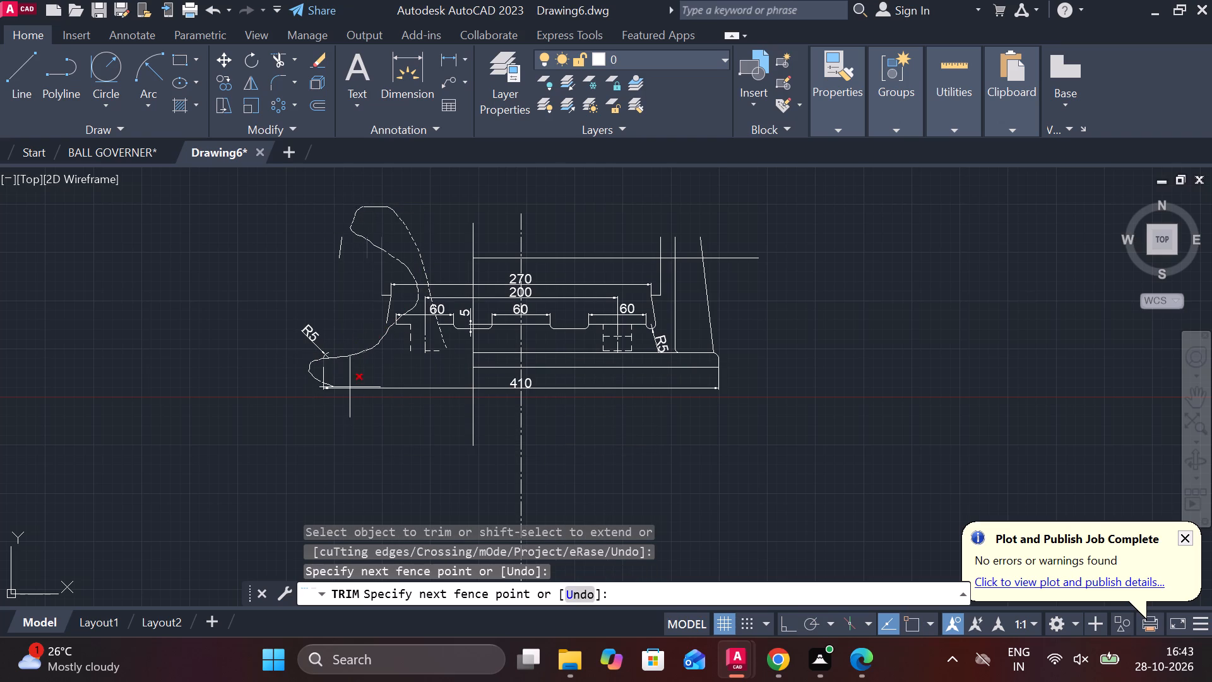
{"action": "left_click_drag", "start_coordinate": [350, 387], "coordinate": [362, 385]}
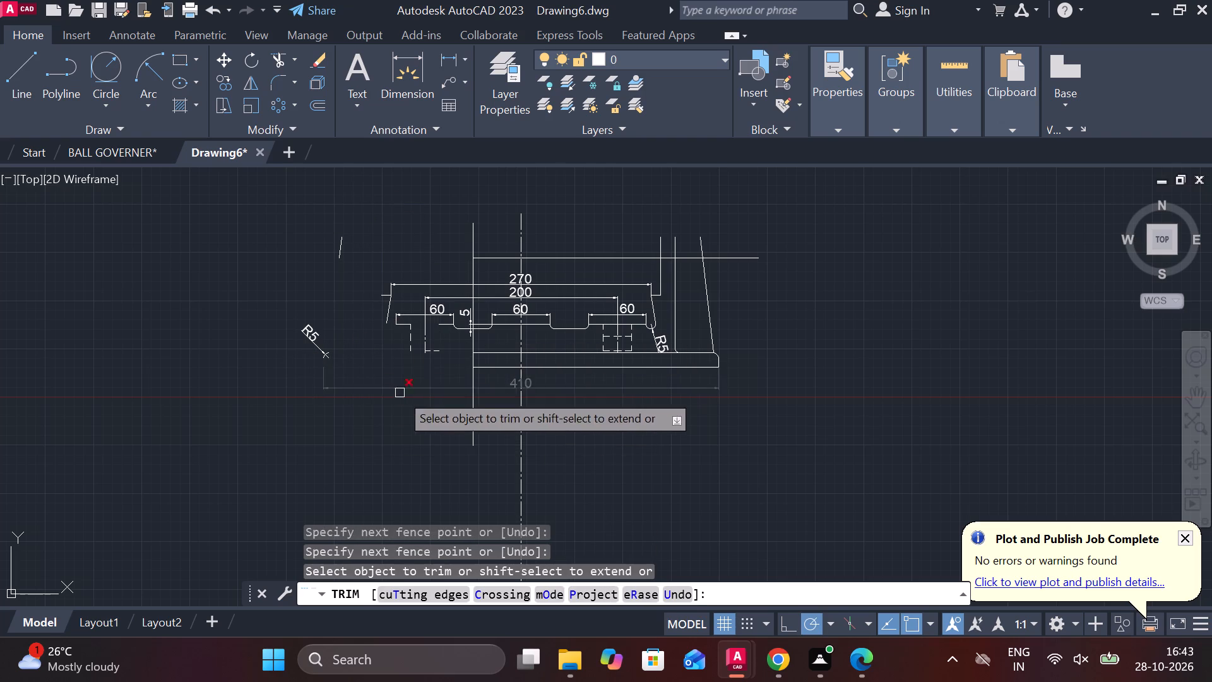
{"action": "left_click", "coordinate": [418, 263]}
{"action": "left_click_drag", "start_coordinate": [420, 265], "coordinate": [439, 347]}
{"action": "left_click_drag", "start_coordinate": [436, 334], "coordinate": [407, 256]}
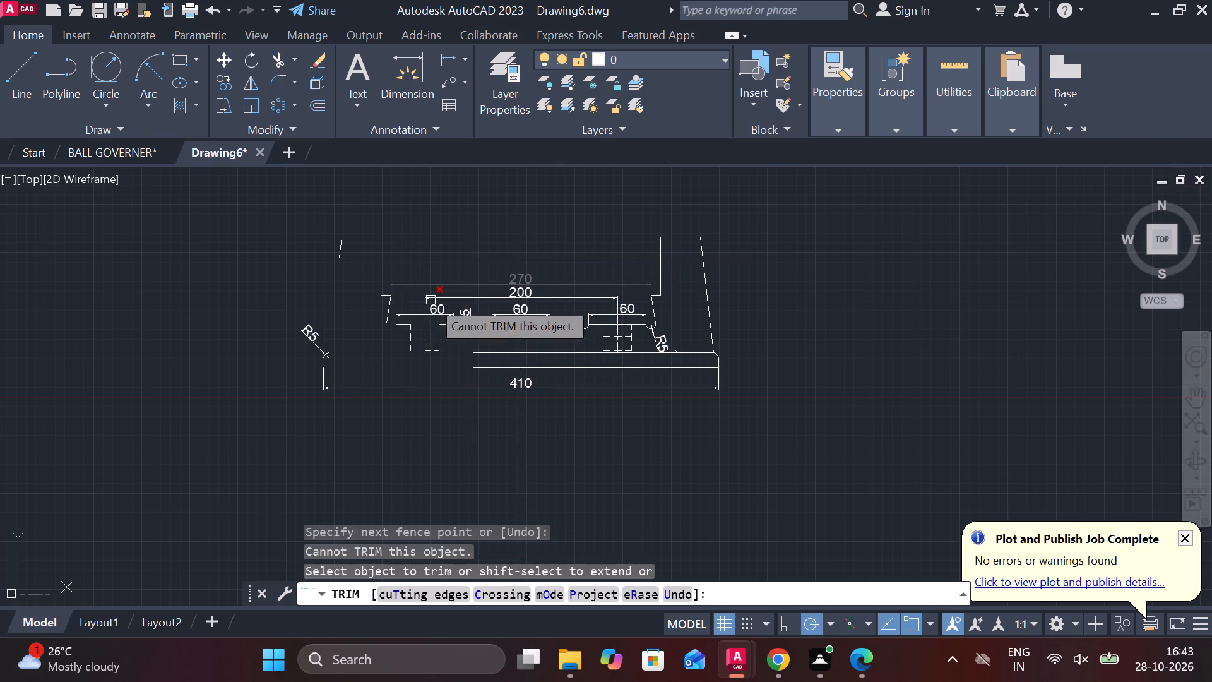
{"action": "left_click", "coordinate": [441, 330]}
{"action": "left_click_drag", "start_coordinate": [441, 330], "coordinate": [422, 234]}
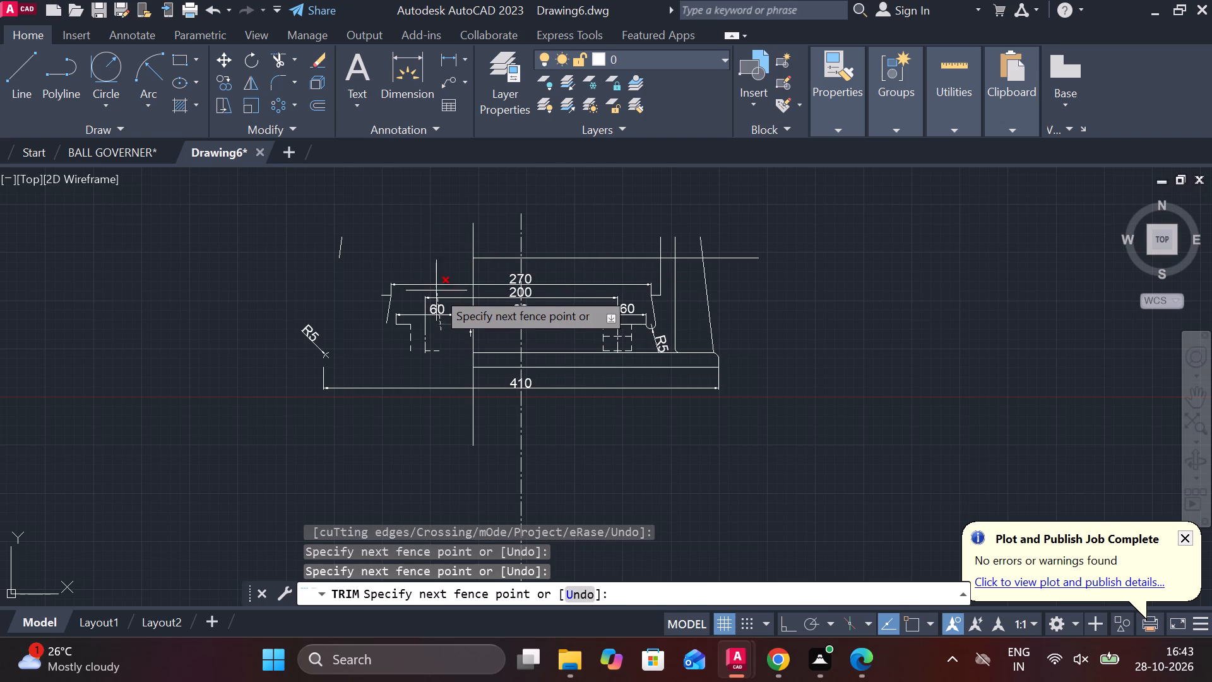
{"action": "left_click", "coordinate": [436, 290]}
{"action": "key", "text": "Escape"}
Erase the left 60 dimension, the left R5 radius dimension and the 410 overall width dimension.
{"action": "left_click", "coordinate": [430, 311]}
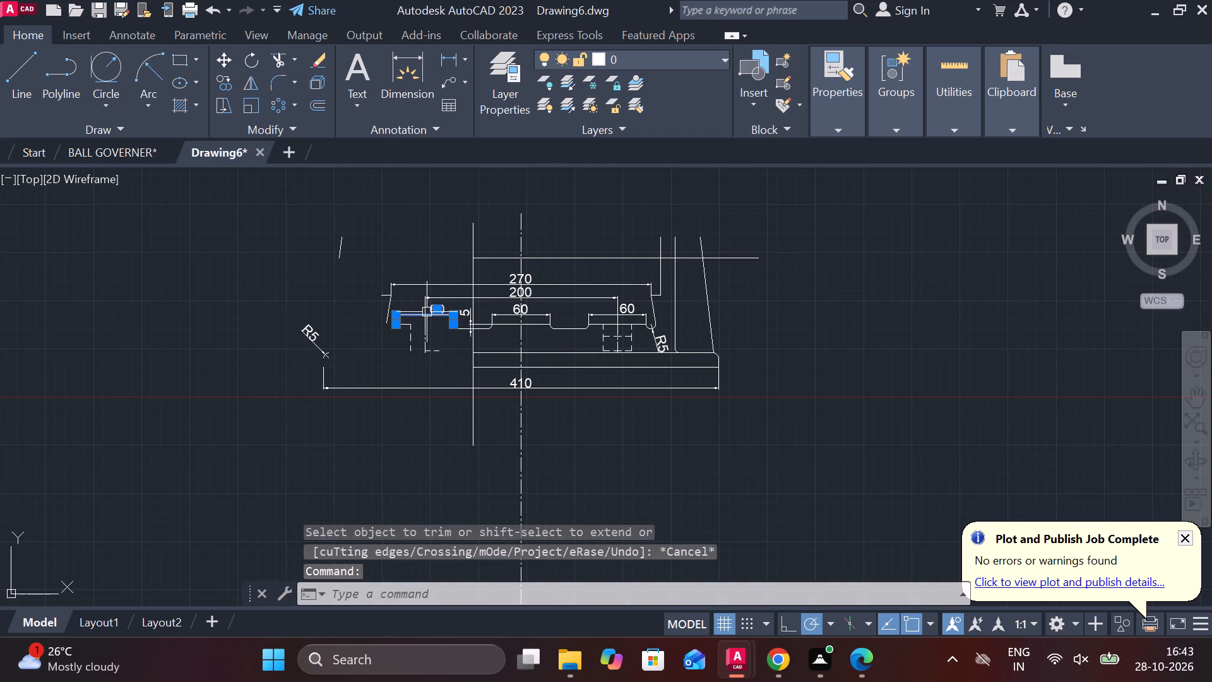
{"action": "type", "text": "E"}
{"action": "key", "text": "space"}
{"action": "left_click", "coordinate": [295, 331]}
{"action": "left_click", "coordinate": [344, 363]}
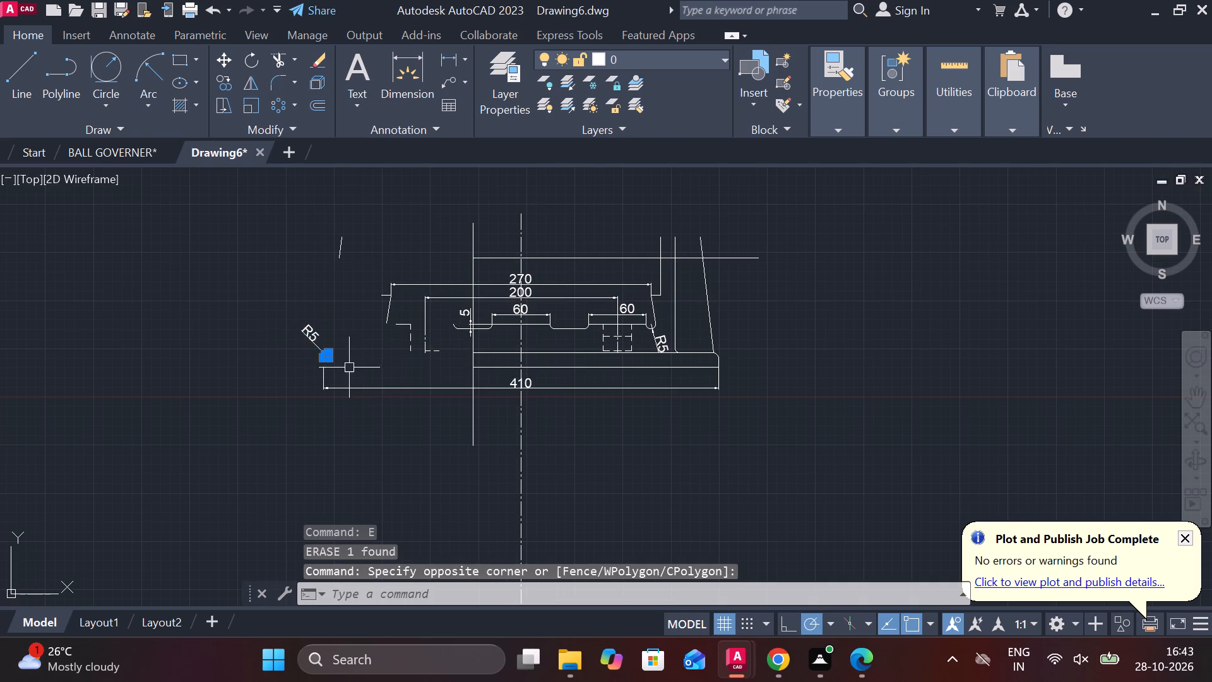
{"action": "left_click_drag", "start_coordinate": [352, 371], "coordinate": [340, 372]}
{"action": "left_click", "coordinate": [263, 309]}
{"action": "type", "text": "E"}
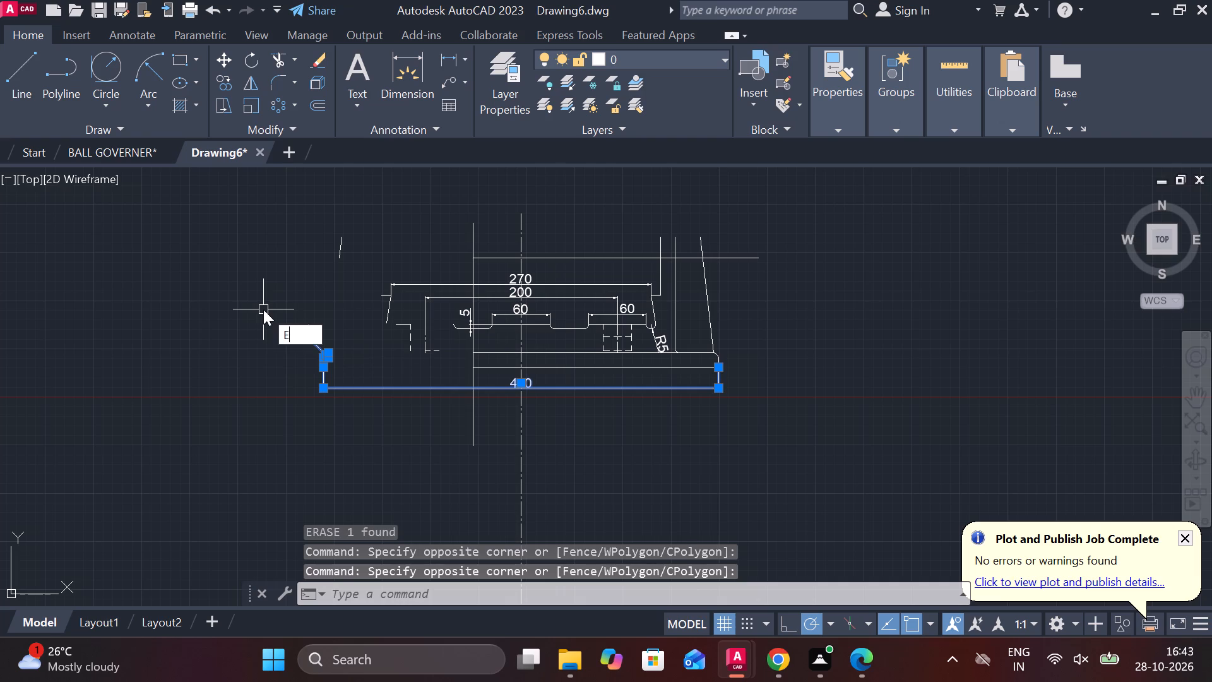
{"action": "key", "text": "space"}
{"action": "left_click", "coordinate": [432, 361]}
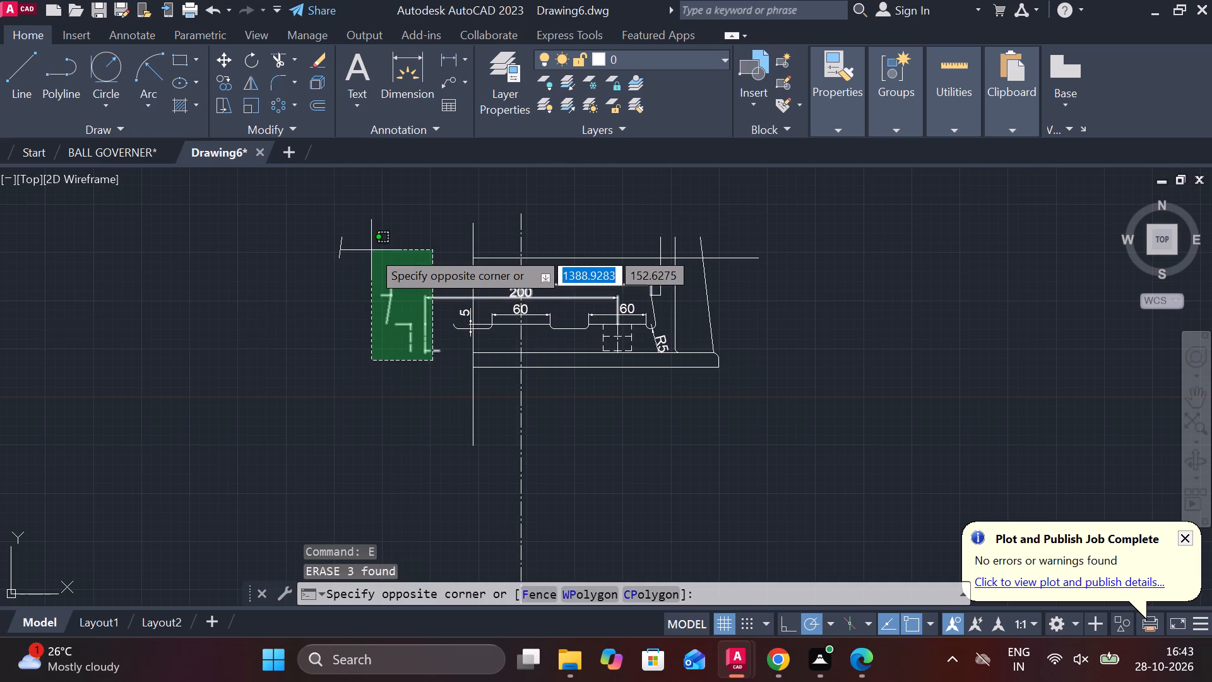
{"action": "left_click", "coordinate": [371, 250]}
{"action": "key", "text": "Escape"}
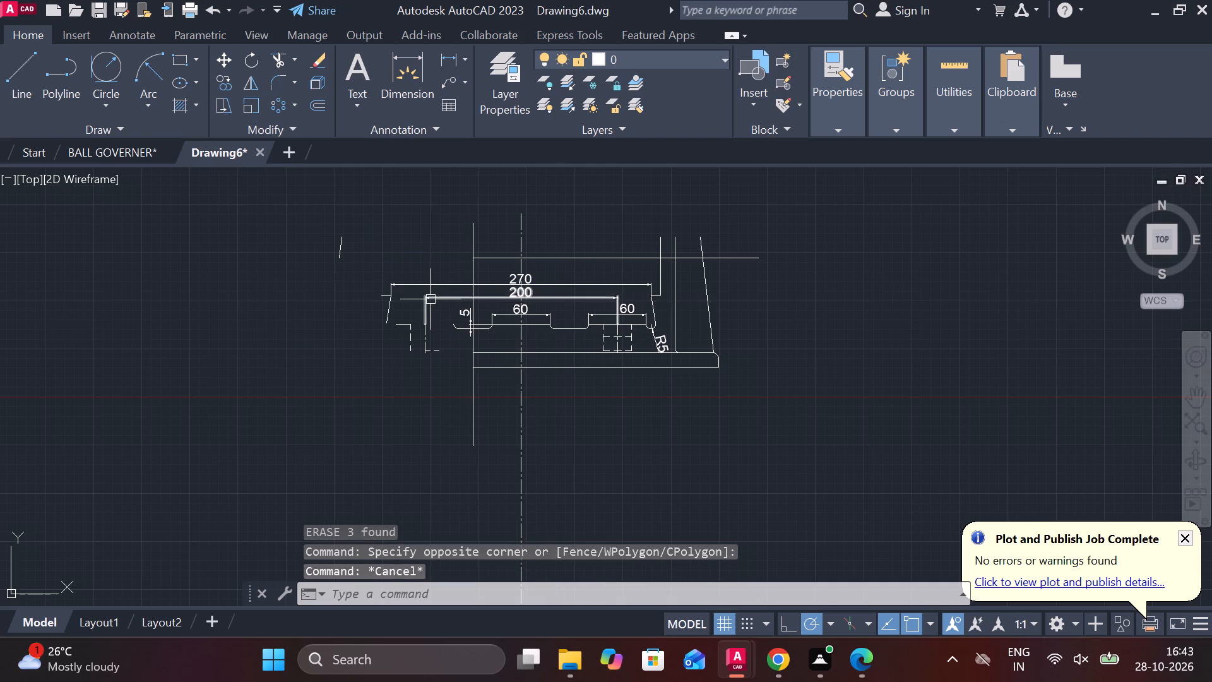
Trim away the leftover hidden-hole, centre-line, arm and groove fragments to the left of the vertical cut line.
{"action": "type", "text": "TR"}
{"action": "key", "text": "space"}
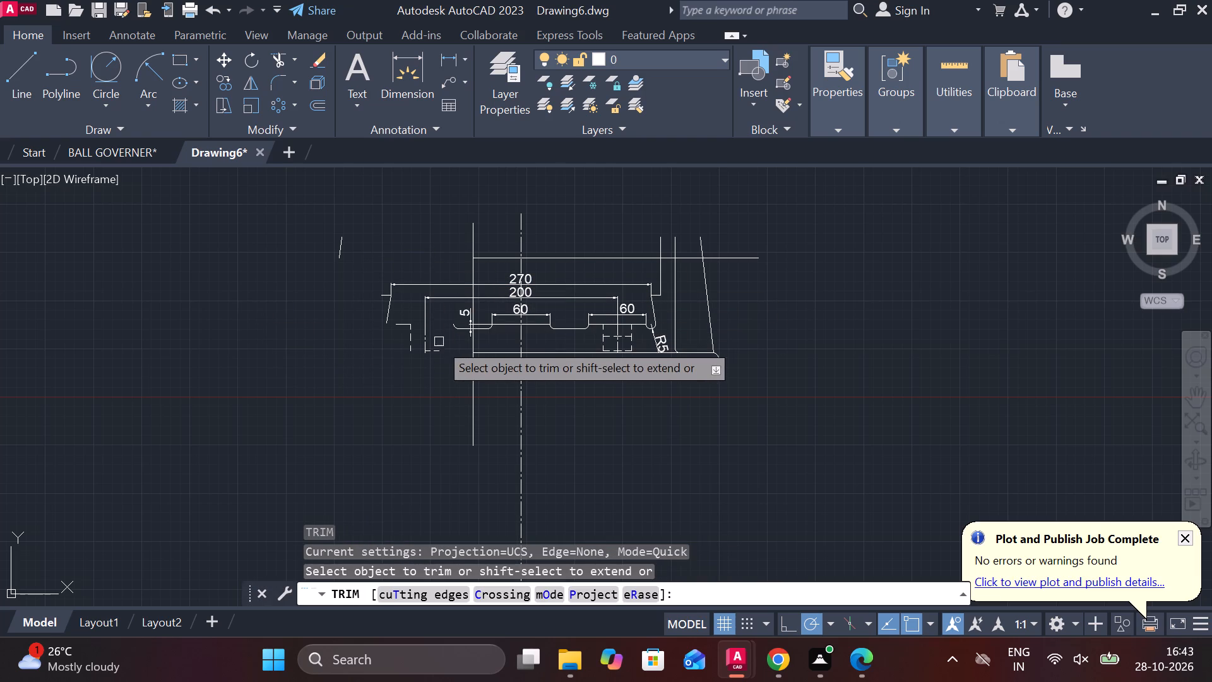
{"action": "left_click", "coordinate": [437, 350]}
{"action": "left_click", "coordinate": [426, 350]}
{"action": "left_click", "coordinate": [412, 338]}
{"action": "left_click", "coordinate": [402, 324]}
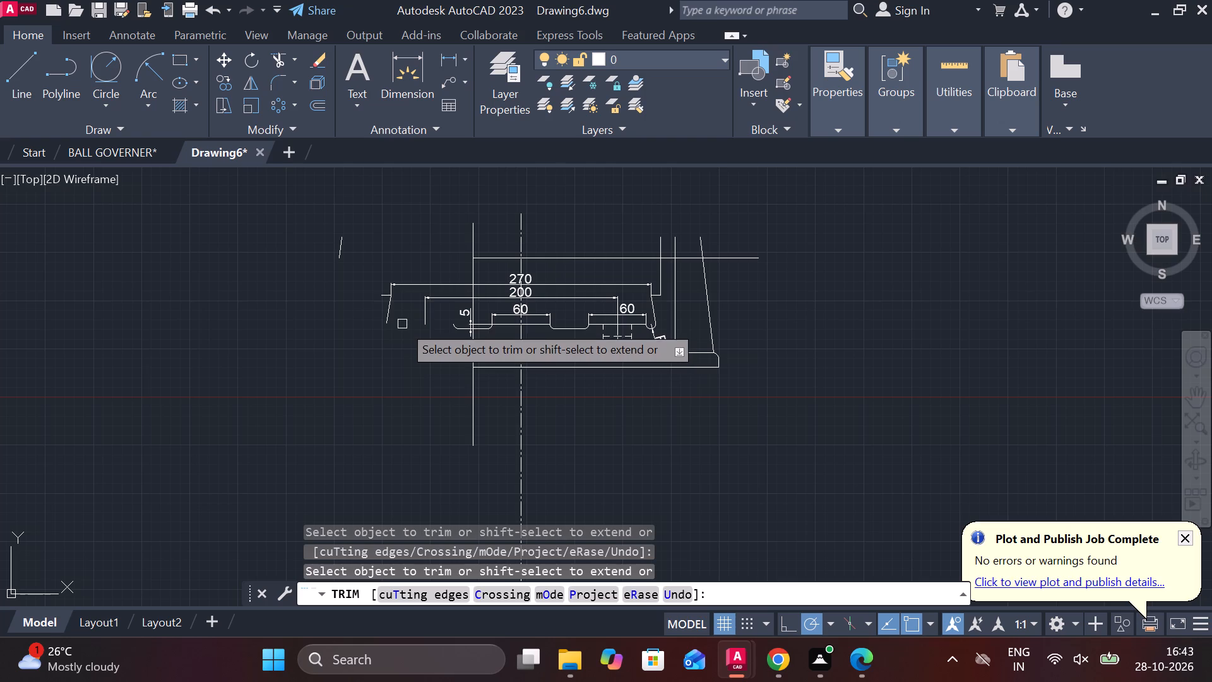
{"action": "left_click", "coordinate": [375, 314]}
{"action": "left_click", "coordinate": [389, 318]}
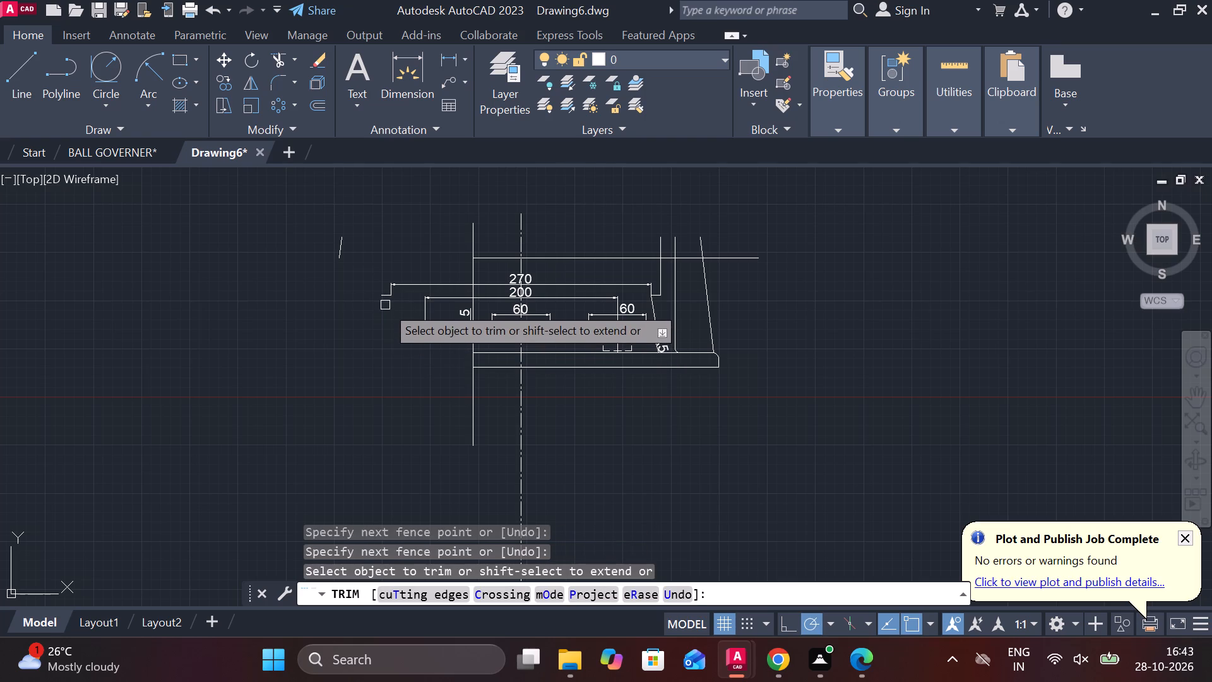
{"action": "left_click", "coordinate": [383, 299]}
{"action": "left_click", "coordinate": [342, 249]}
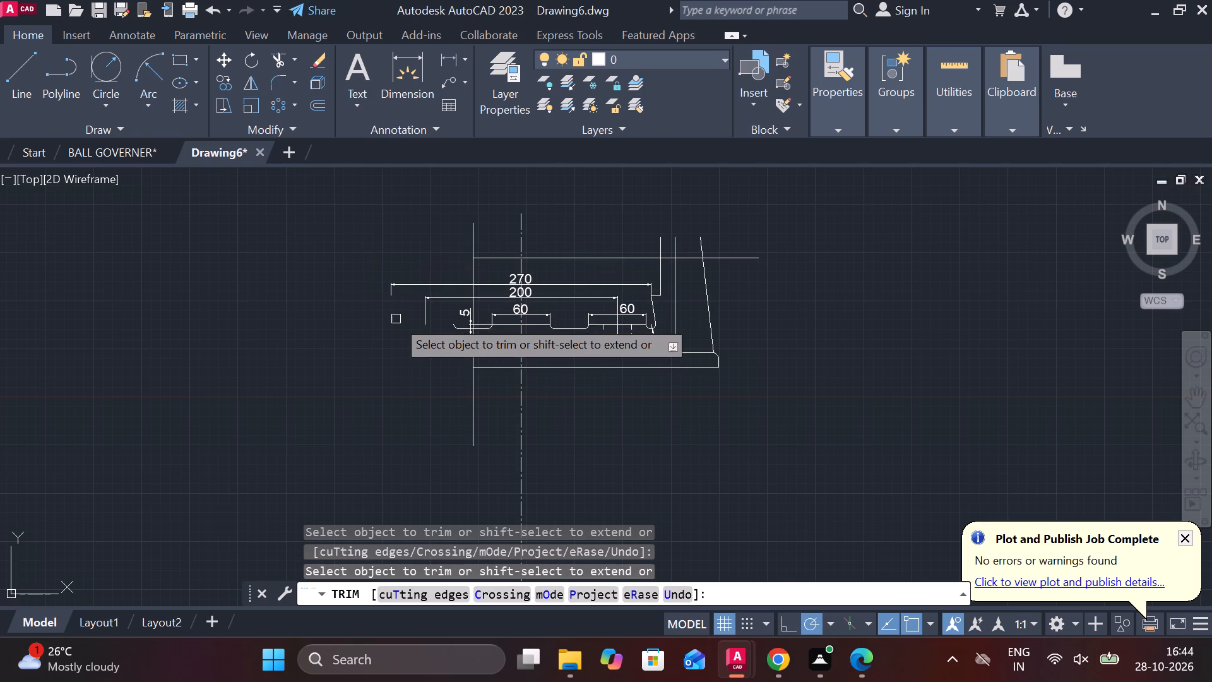
{"action": "left_click", "coordinate": [454, 328]}
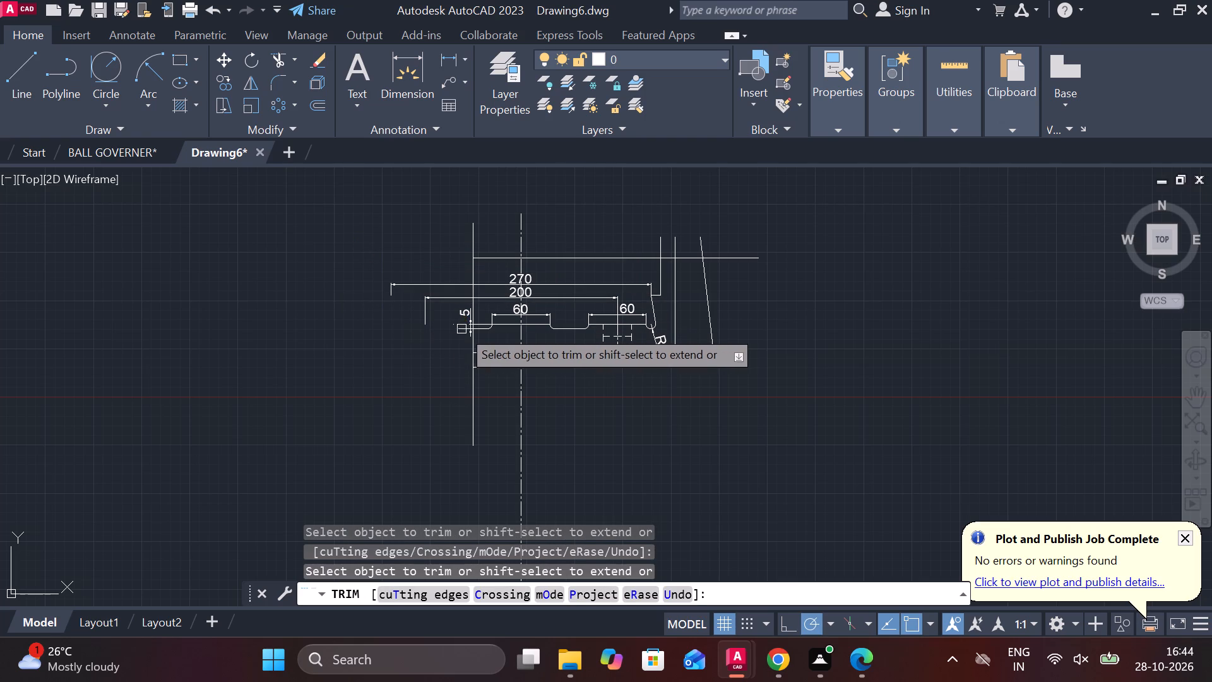
{"action": "scroll", "coordinate": [456, 322], "scroll_direction": "up", "scroll_amount": 3}
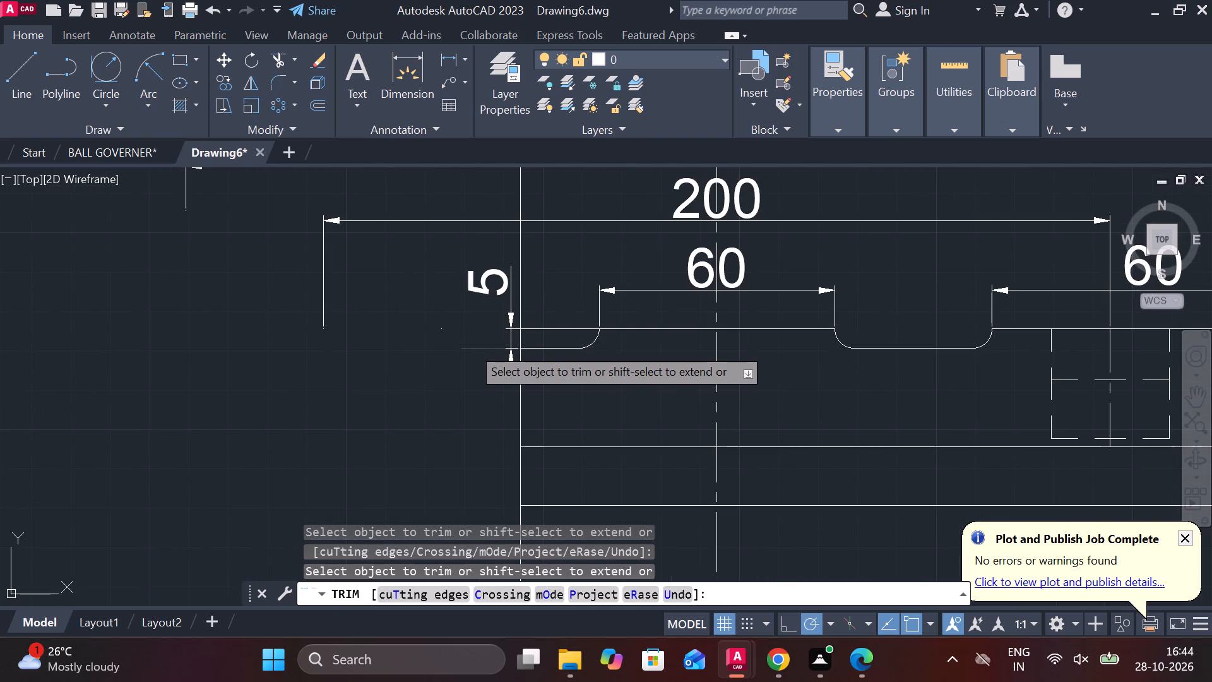
{"action": "left_click", "coordinate": [471, 346]}
Trim the line ends extending below the base, above the horizontal cut line and beyond the right arm's outer edge.
{"action": "scroll", "coordinate": [466, 344], "scroll_direction": "down", "scroll_amount": 3}
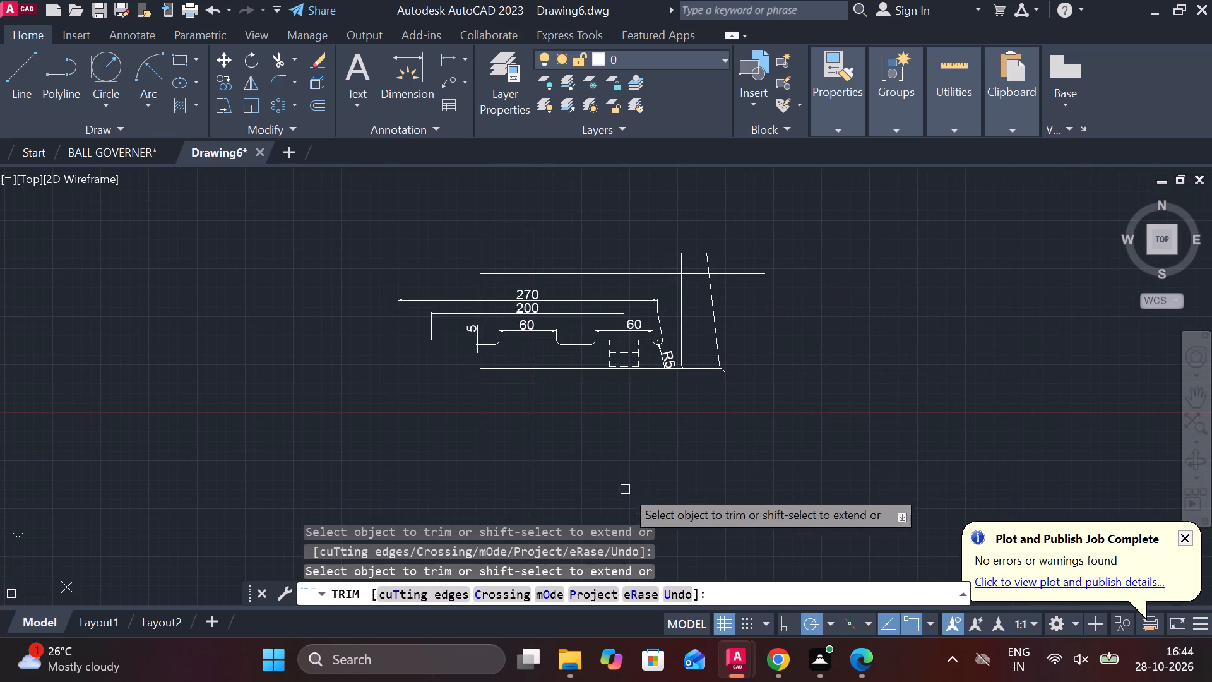
{"action": "left_click_drag", "start_coordinate": [603, 447], "coordinate": [413, 436]}
{"action": "left_click_drag", "start_coordinate": [396, 249], "coordinate": [702, 272]}
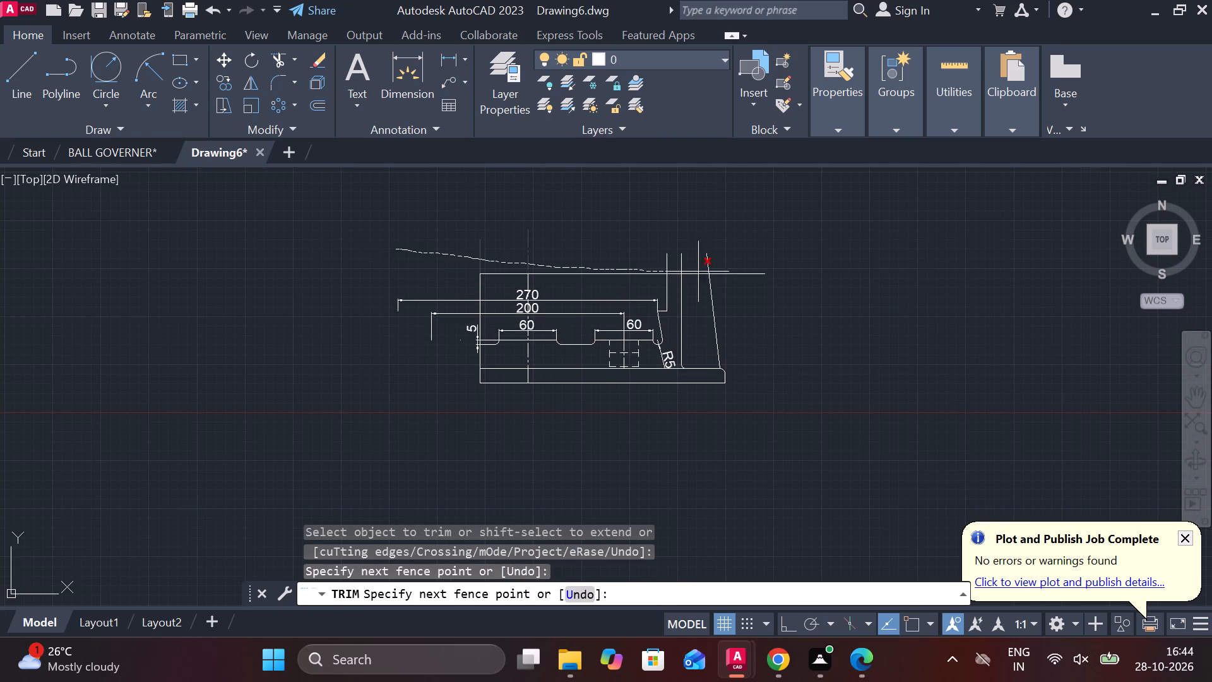
{"action": "left_click_drag", "start_coordinate": [702, 272], "coordinate": [759, 269]}
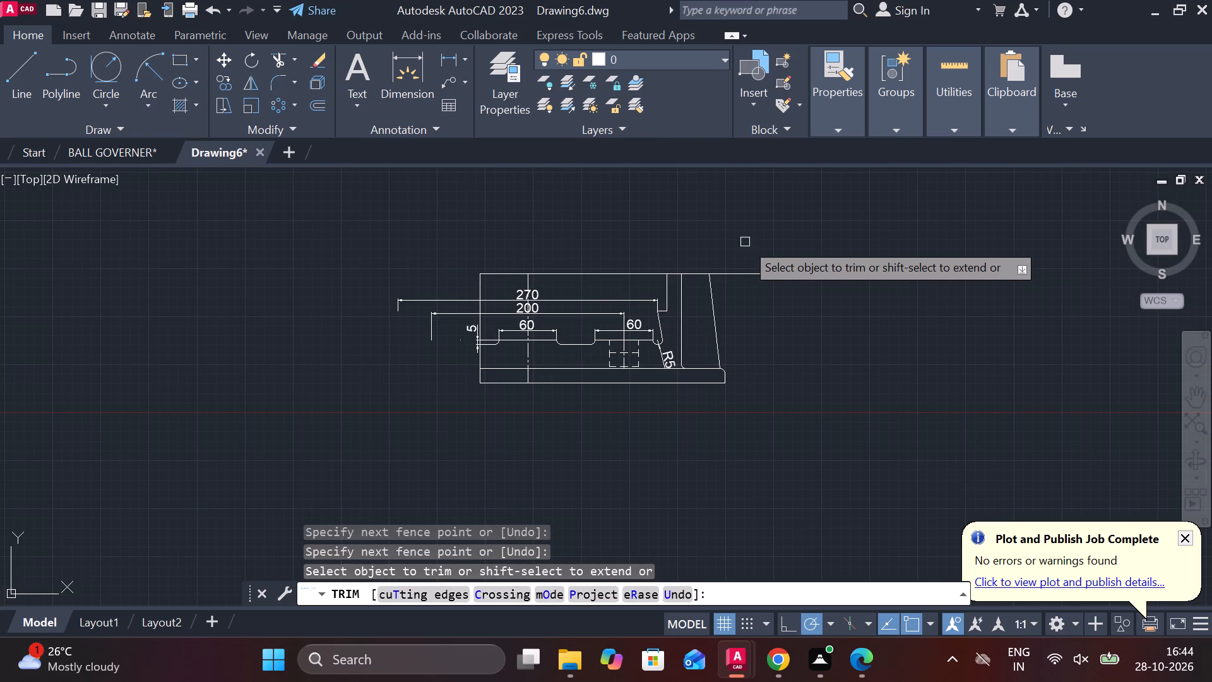
{"action": "left_click_drag", "start_coordinate": [728, 242], "coordinate": [741, 407]}
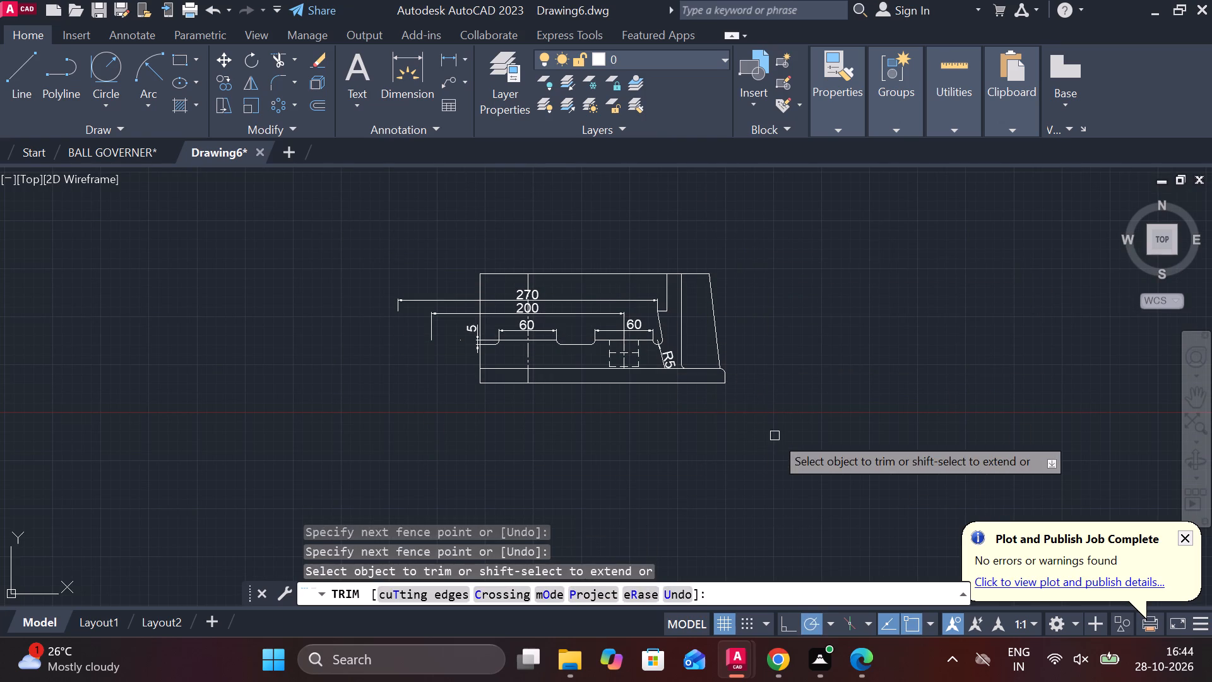
Erase the R5 radius dimension beside the right groove and the 270 width dimension.
{"action": "scroll", "coordinate": [646, 388], "scroll_direction": "up", "scroll_amount": 2}
{"action": "middle_click", "coordinate": [535, 440]}
{"action": "middle_click", "coordinate": [535, 444]}
{"action": "middle_click_drag", "start_coordinate": [501, 426], "coordinate": [490, 426]}
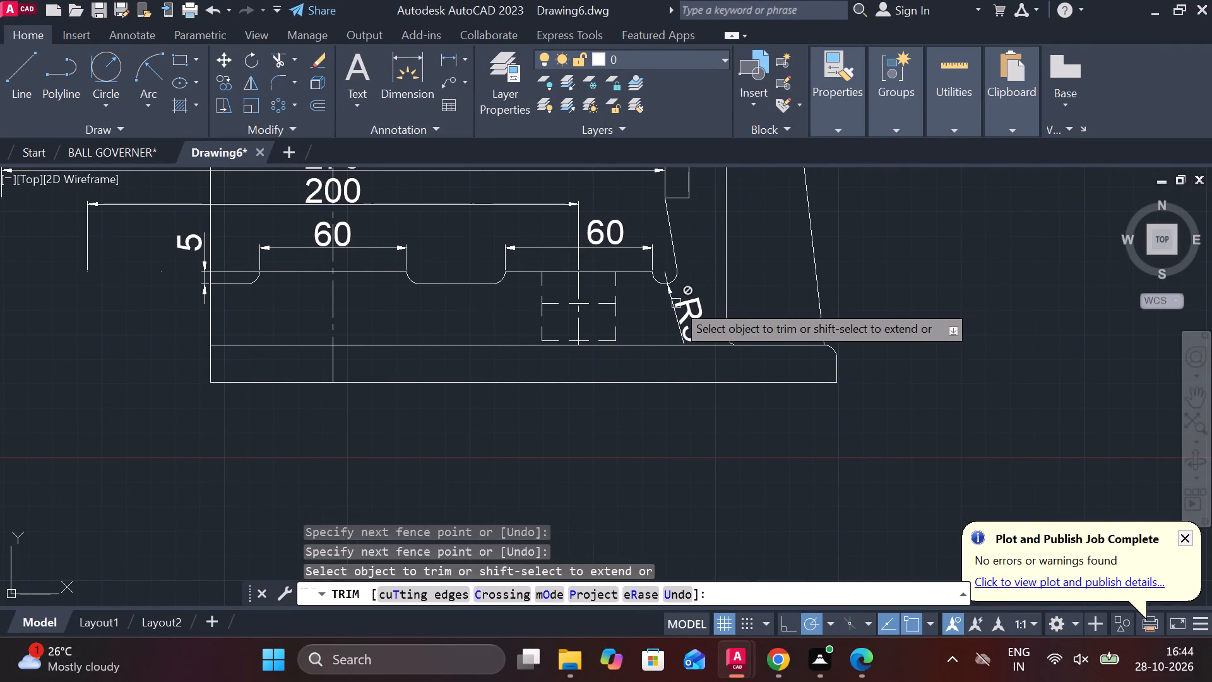
{"action": "key", "text": "Escape"}
{"action": "left_click", "coordinate": [682, 313]}
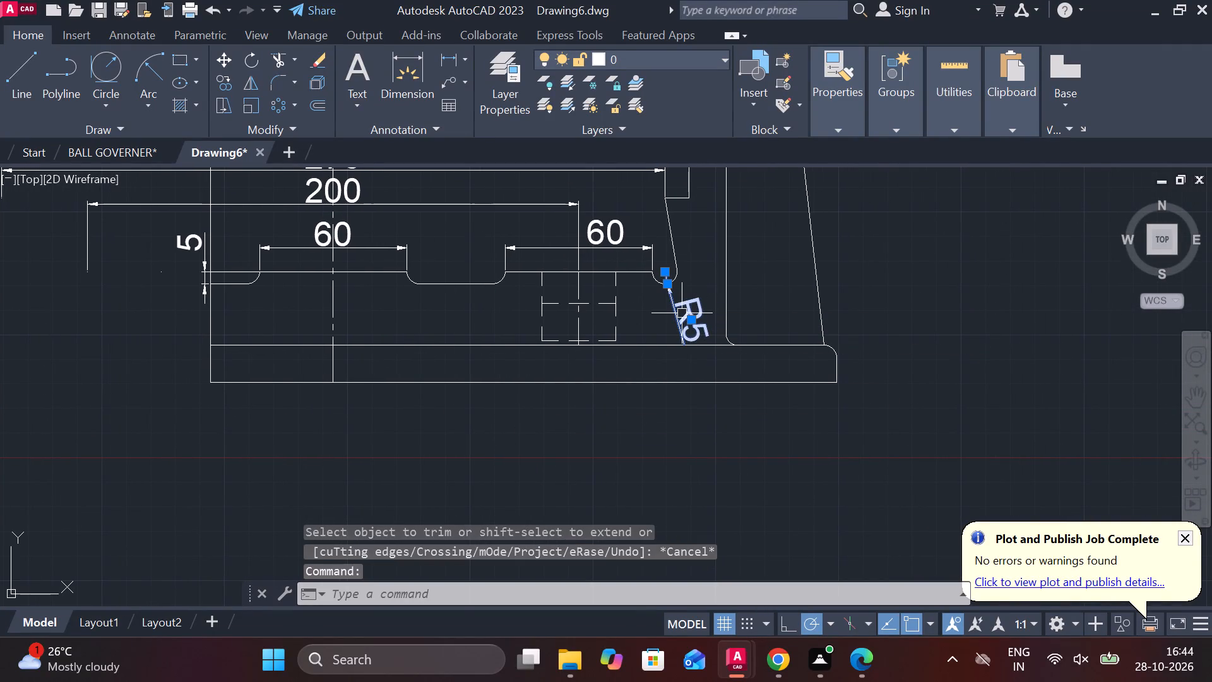
{"action": "type", "text": "E"}
{"action": "key", "text": "space"}
{"action": "middle_click_drag", "start_coordinate": [373, 389], "coordinate": [390, 421]}
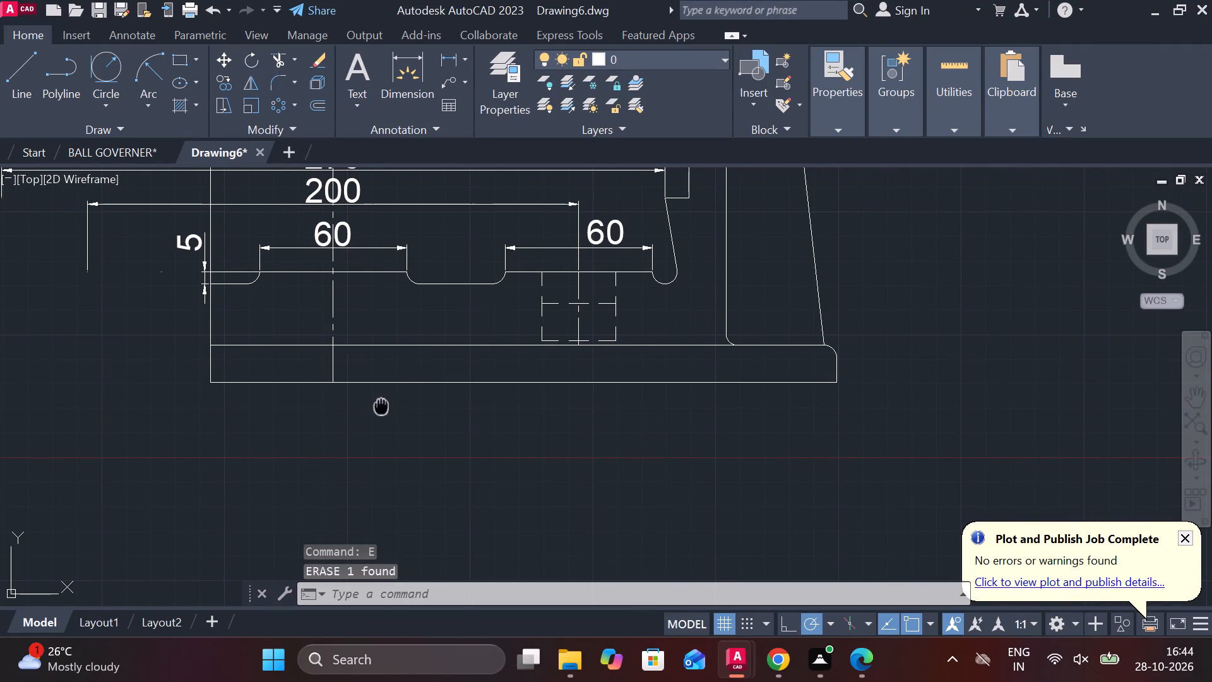
{"action": "middle_click_drag", "start_coordinate": [390, 421], "coordinate": [411, 470]}
{"action": "left_click", "coordinate": [384, 236]}
{"action": "type", "text": "E"}
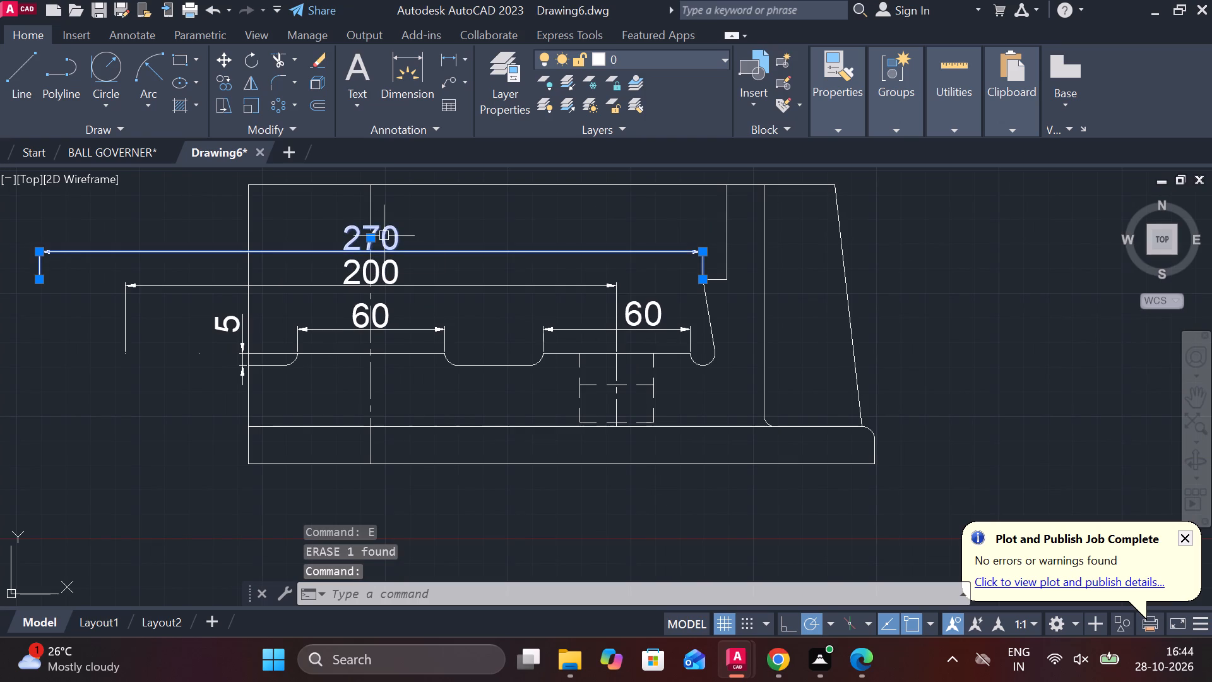
{"action": "key", "text": "space"}
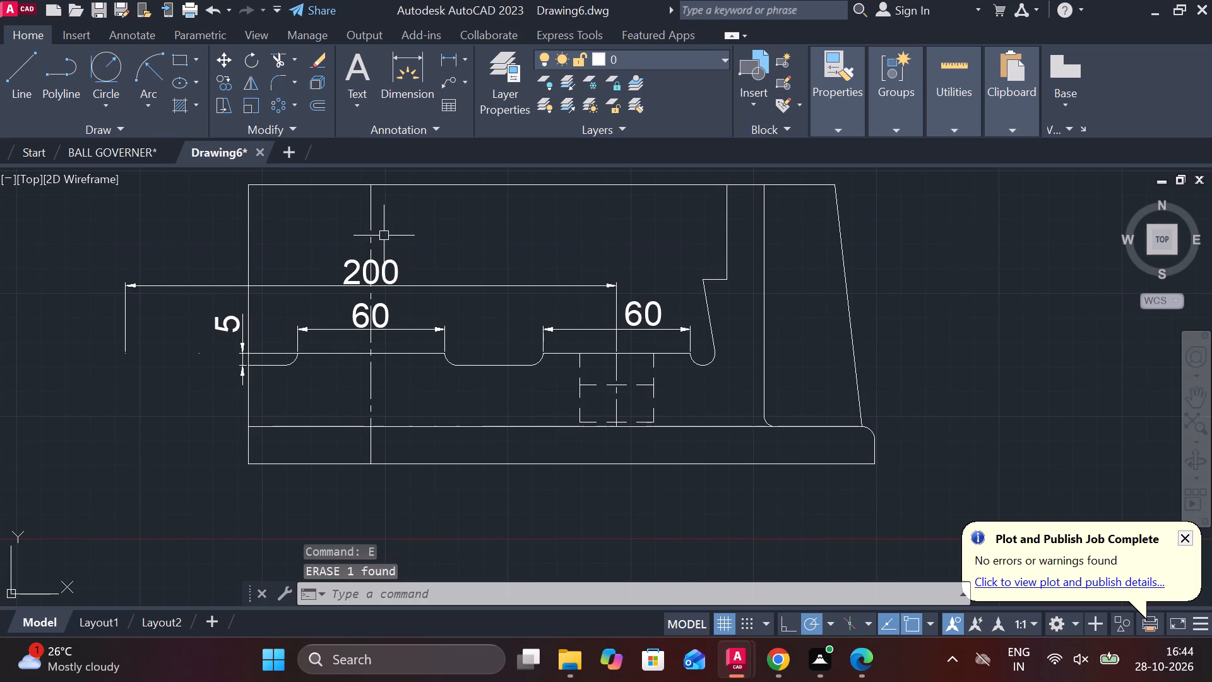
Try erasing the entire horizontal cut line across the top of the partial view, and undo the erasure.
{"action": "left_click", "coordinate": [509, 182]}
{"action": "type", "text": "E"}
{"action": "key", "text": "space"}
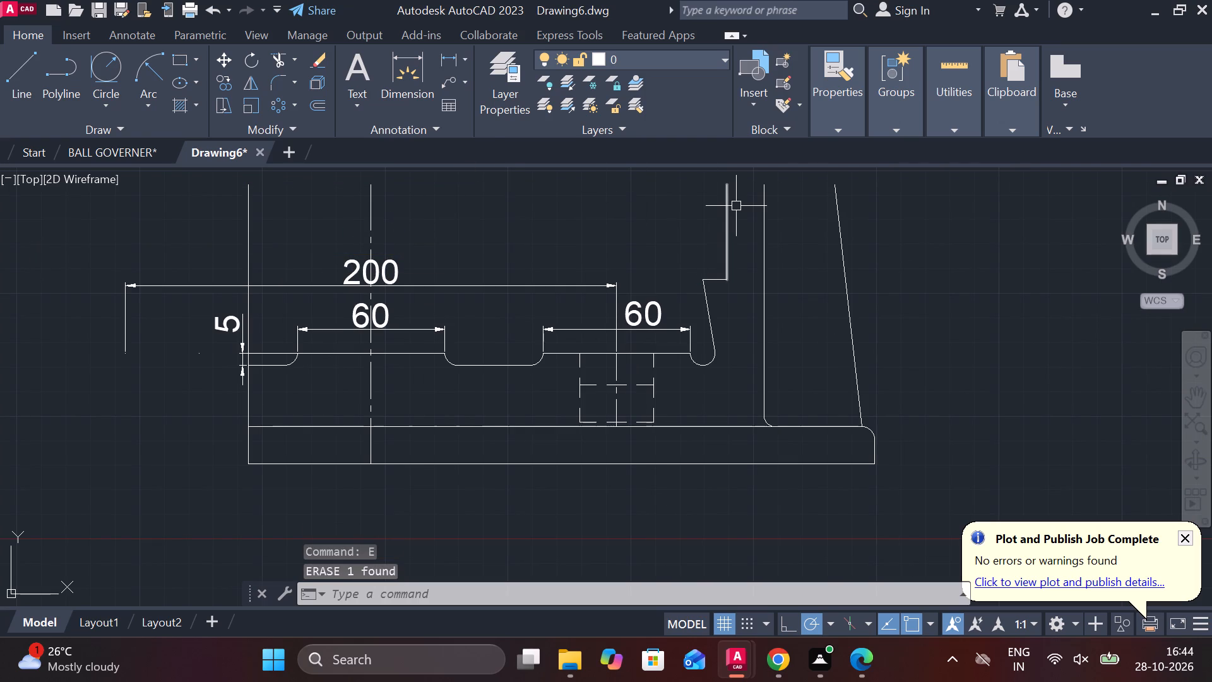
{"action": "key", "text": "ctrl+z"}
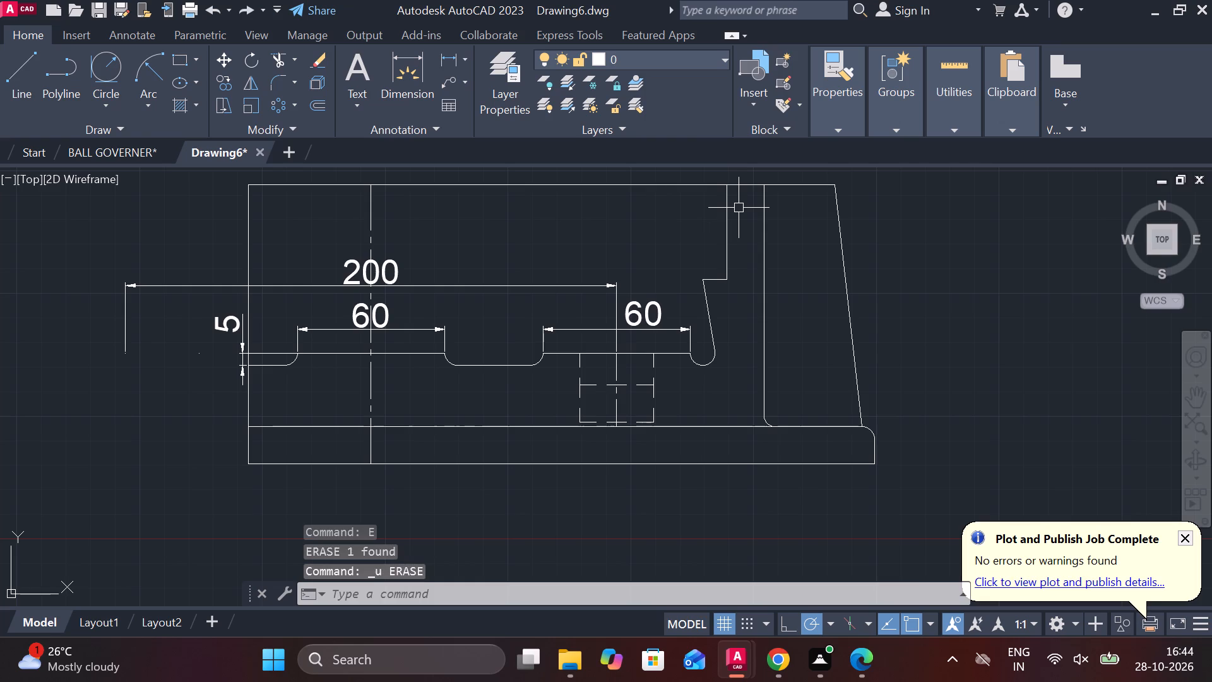
Trim the horizontal cut line between the vertical cut line and the right arm's inner edge.
{"action": "type", "text": "TR"}
{"action": "key", "text": "space"}
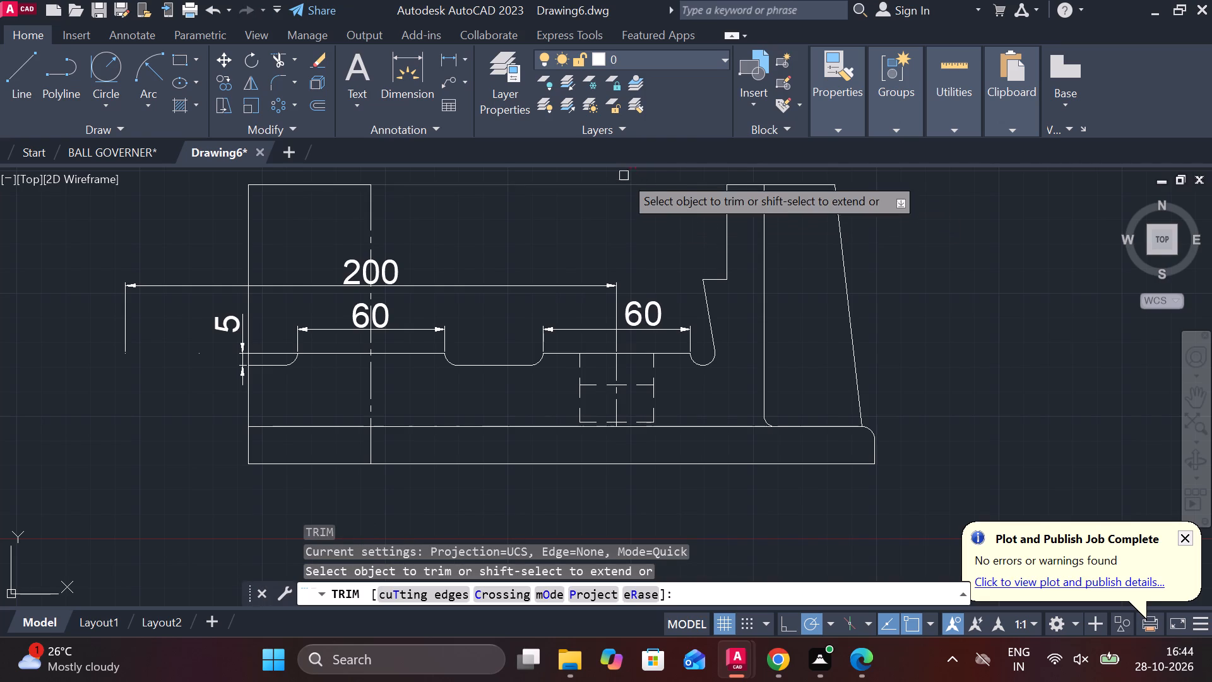
{"action": "left_click", "coordinate": [624, 182]}
{"action": "left_click", "coordinate": [328, 186]}
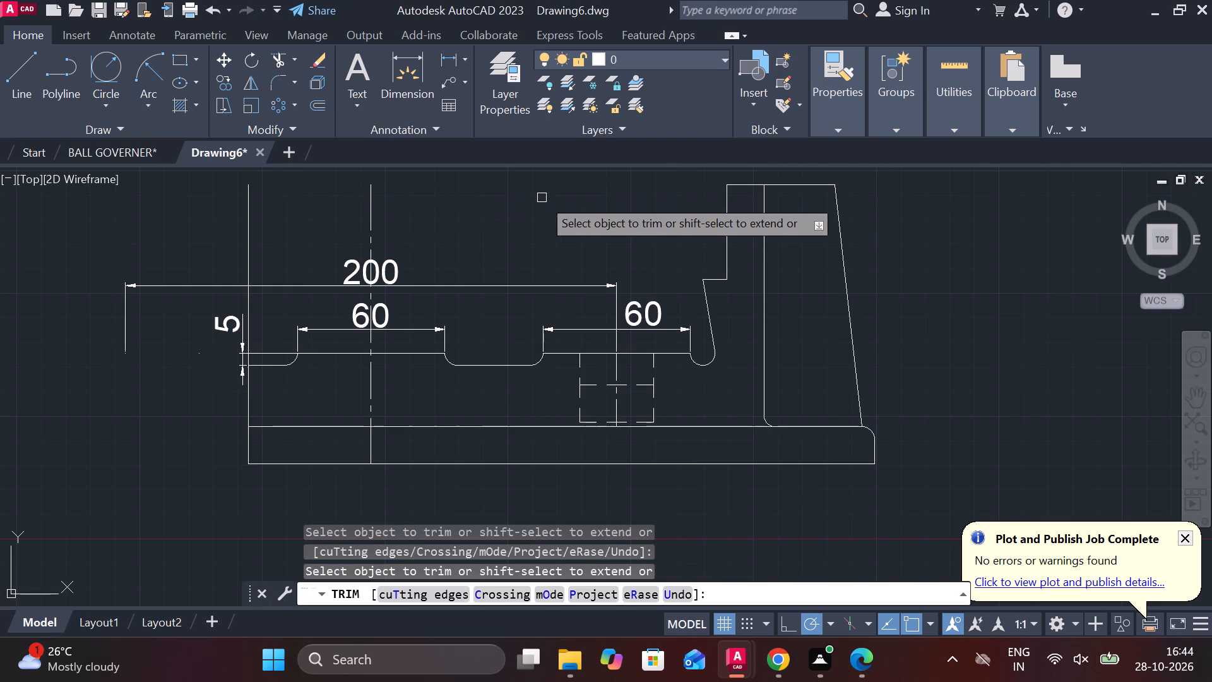
Trim the remaining horizontal cut line between the right arm's inner vertical line and its sloping outer edge.
{"action": "left_click", "coordinate": [809, 186]}
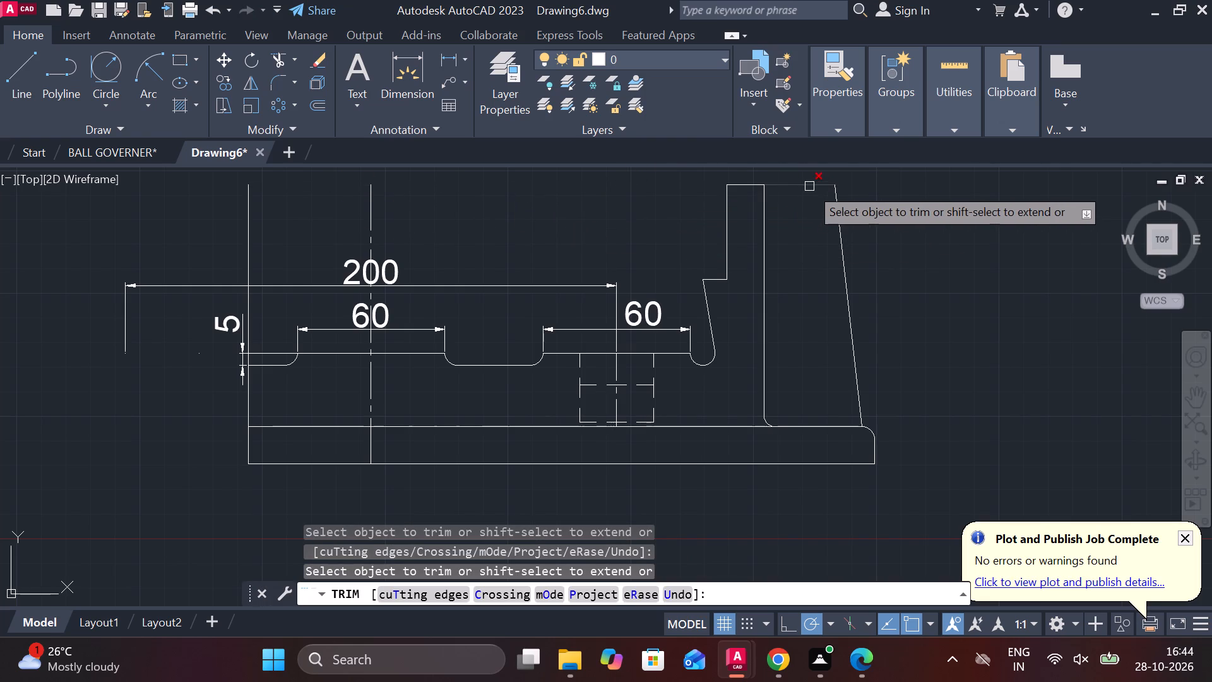
{"action": "middle_click_drag", "start_coordinate": [960, 261], "coordinate": [915, 259]}
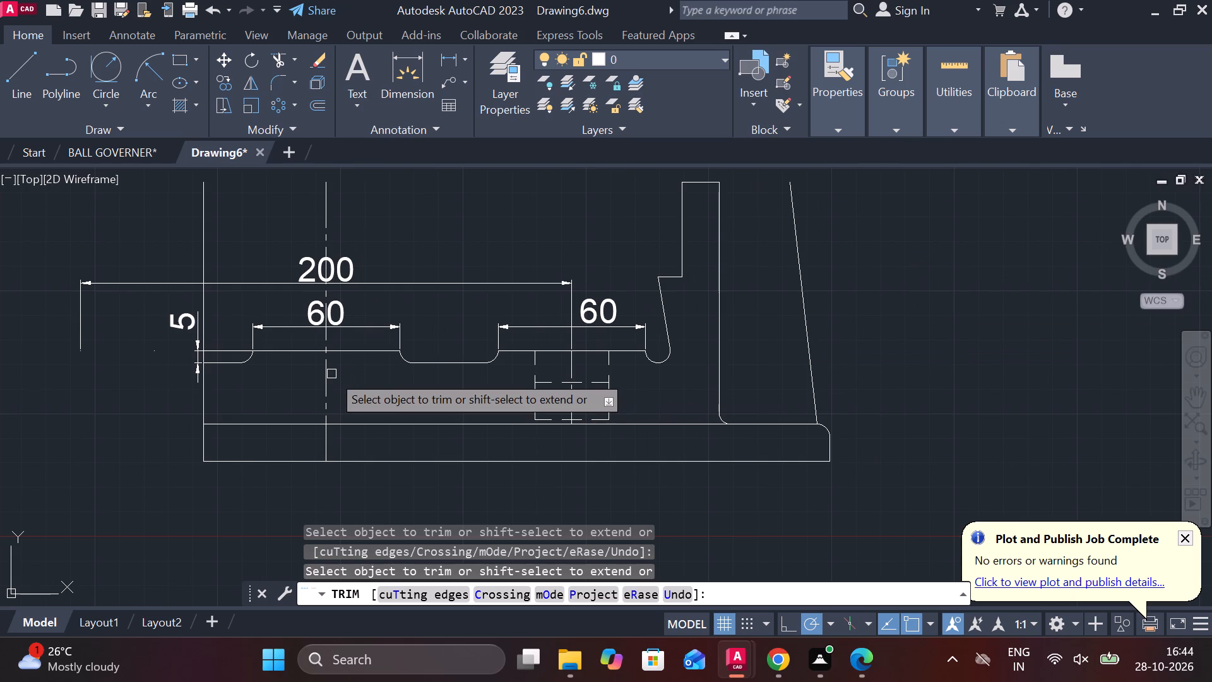
{"action": "key", "text": "Escape"}
Trim away the base plate's upper horizontal line from the right arm's fillet to the left vertical cut line.
{"action": "middle_click_drag", "start_coordinate": [333, 374], "coordinate": [333, 335]}
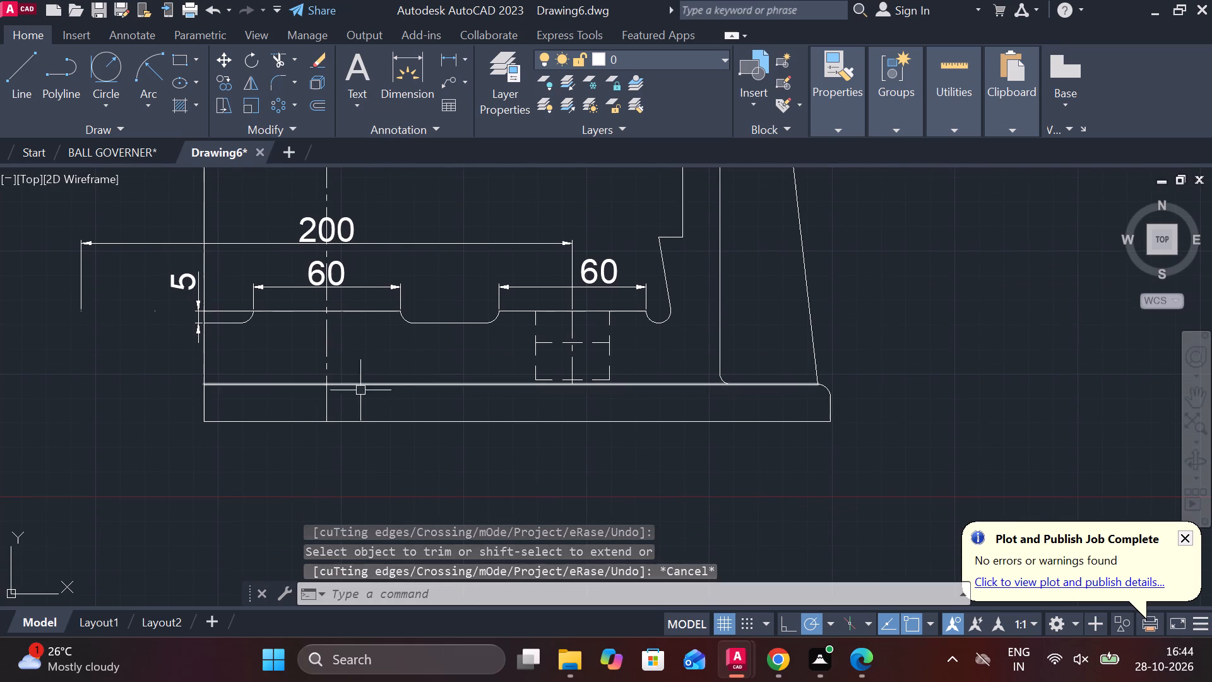
{"action": "scroll", "coordinate": [329, 398], "scroll_direction": "up", "scroll_amount": 2}
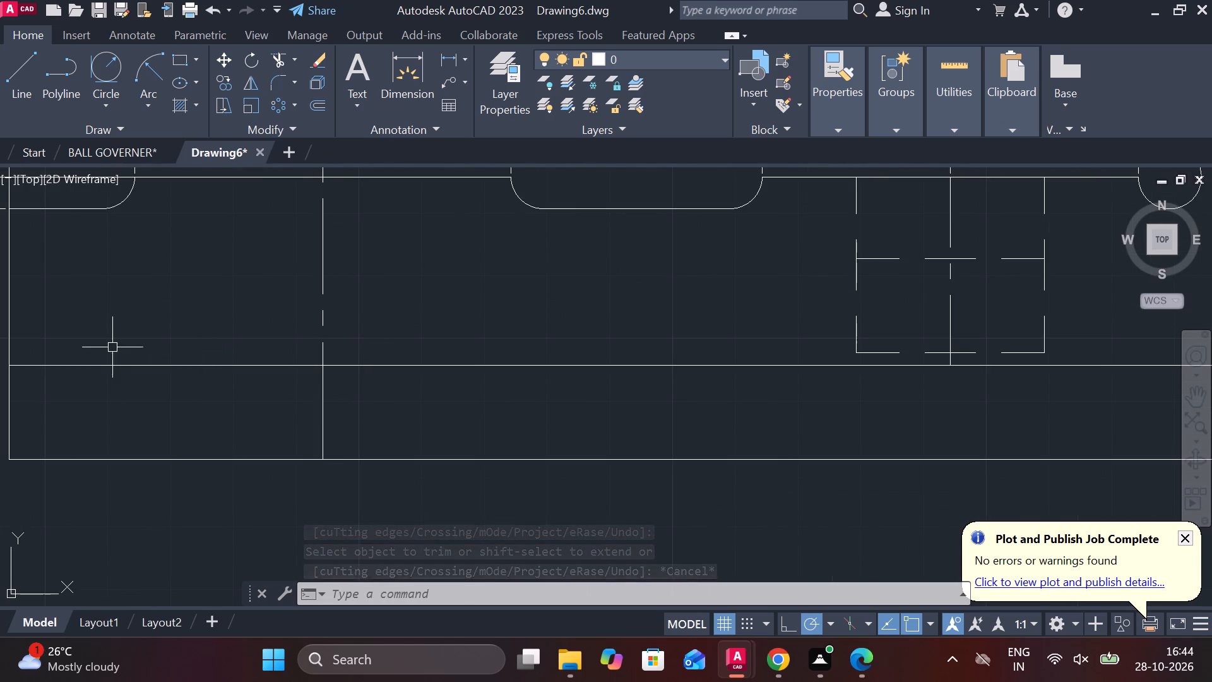
{"action": "scroll", "coordinate": [128, 348], "scroll_direction": "down", "scroll_amount": 1}
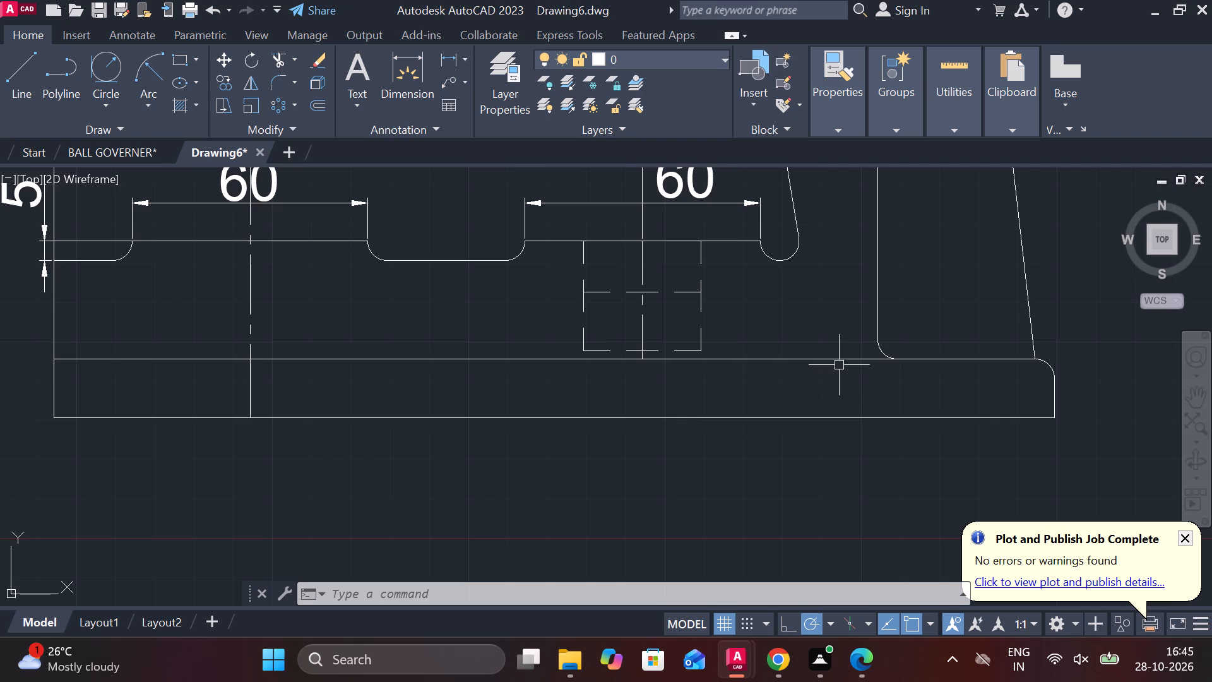
{"action": "type", "text": "TR"}
{"action": "key", "text": "space"}
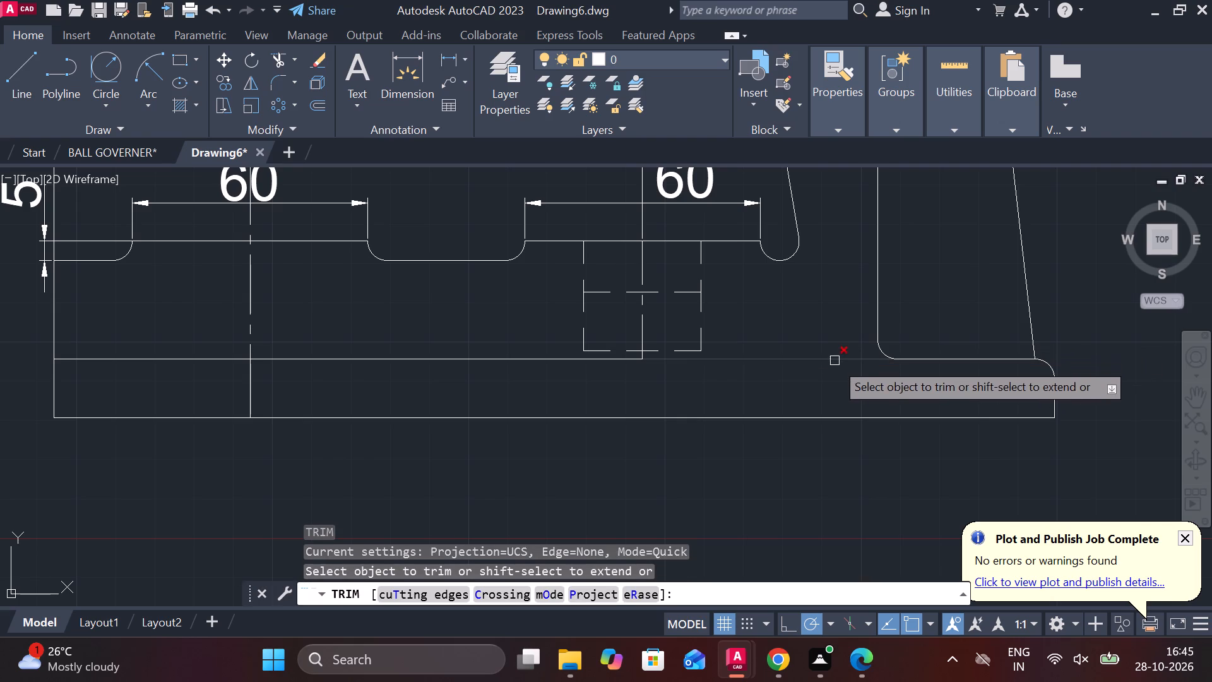
{"action": "left_click", "coordinate": [835, 361]}
{"action": "left_click", "coordinate": [525, 368]}
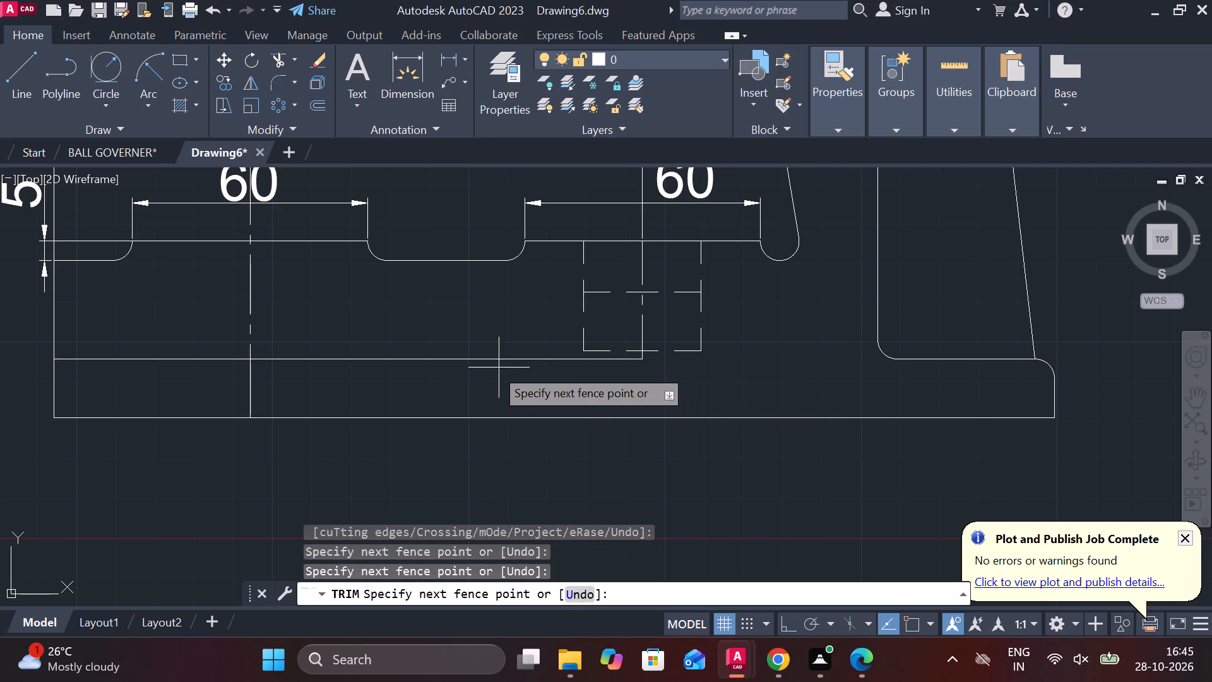
{"action": "left_click", "coordinate": [431, 363]}
{"action": "left_click", "coordinate": [384, 353]}
{"action": "left_click", "coordinate": [312, 362]}
{"action": "left_click", "coordinate": [123, 361]}
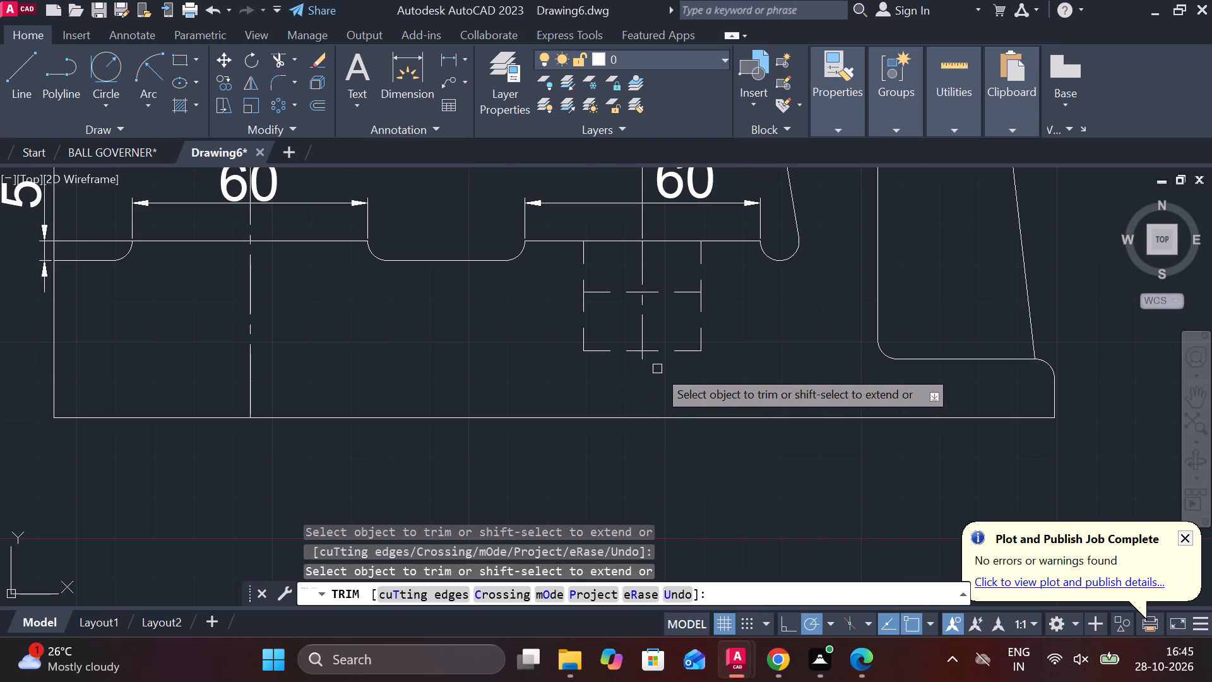
{"action": "key", "text": "Escape"}
Lengthen the stepped hole's vertical centre line about 29 mm downward, past the base's bottom edge.
{"action": "left_click", "coordinate": [634, 330]}
{"action": "key", "text": "Escape"}
{"action": "left_click", "coordinate": [643, 324]}
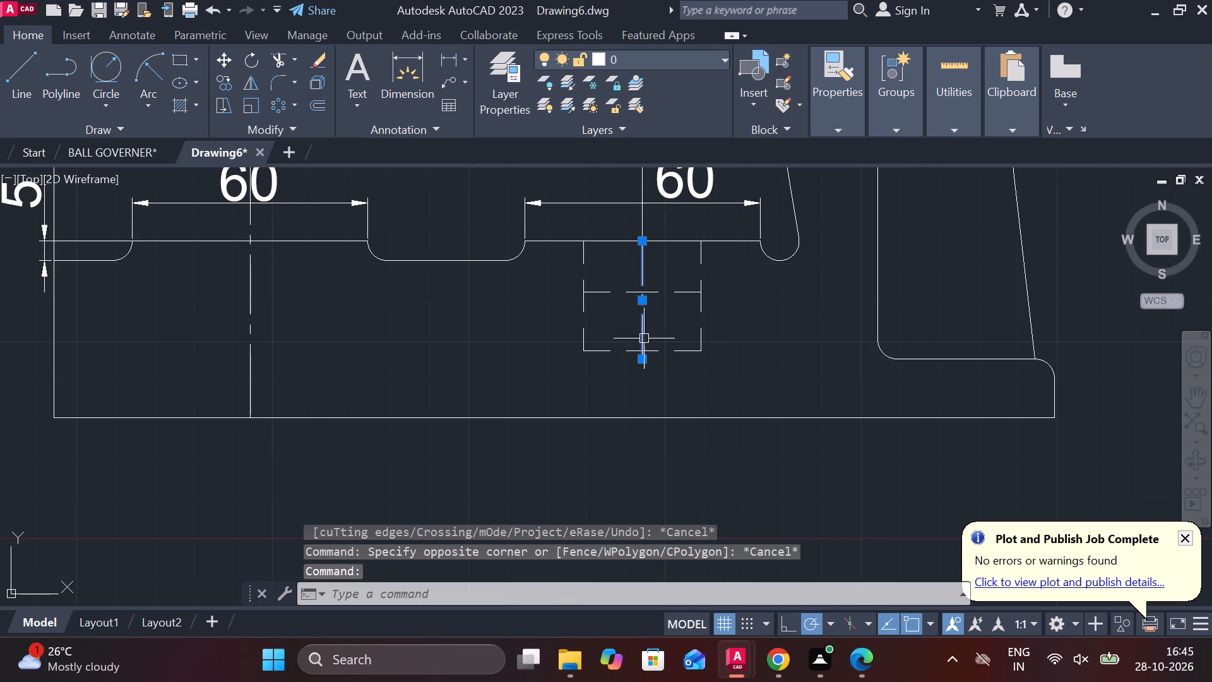
{"action": "left_click", "coordinate": [719, 404]}
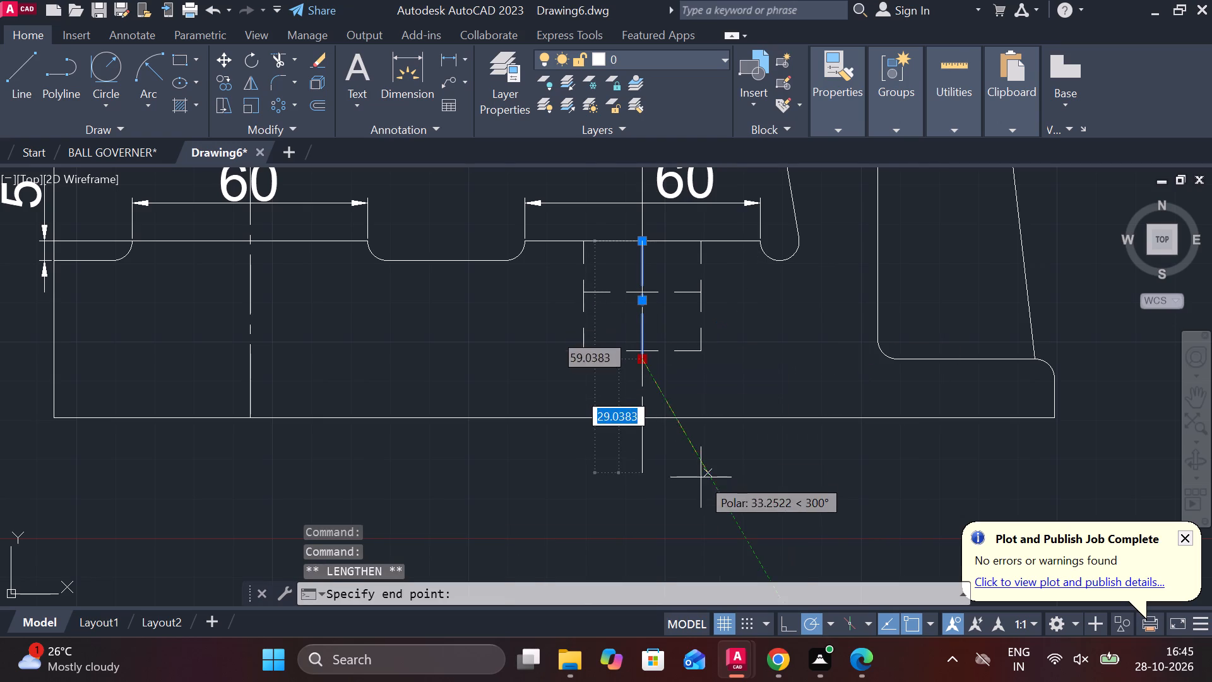
{"action": "left_click", "coordinate": [701, 477]}
{"action": "key", "text": "Escape"}
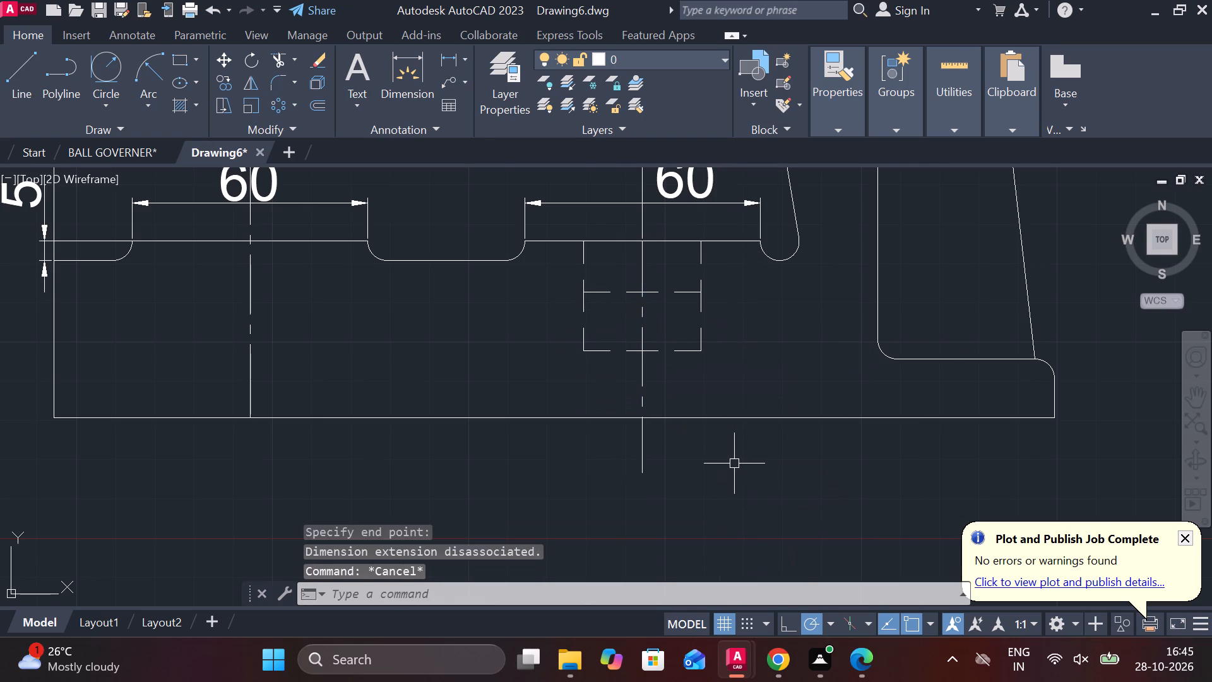
Change the stepped hole's two vertical and two horizontal dashed lines to a continuous linetype.
{"action": "left_click", "coordinate": [581, 272]}
{"action": "left_click", "coordinate": [605, 289]}
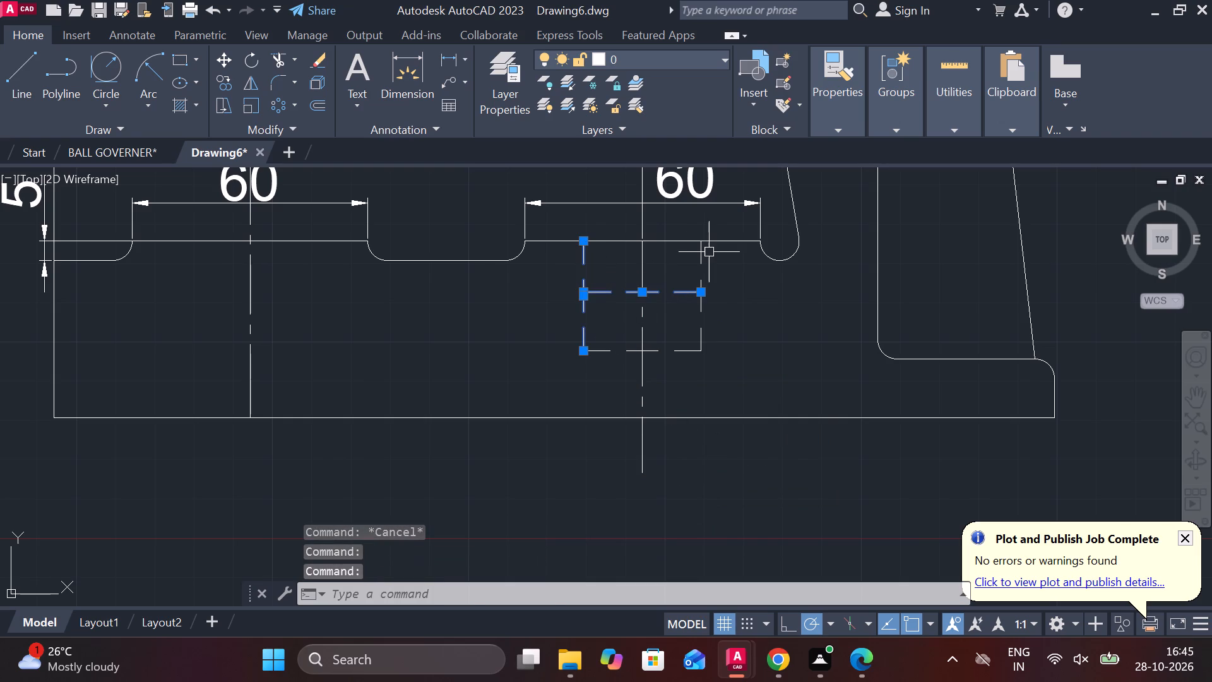
{"action": "left_click", "coordinate": [706, 253]}
{"action": "left_click", "coordinate": [699, 261]}
{"action": "left_click", "coordinate": [690, 349]}
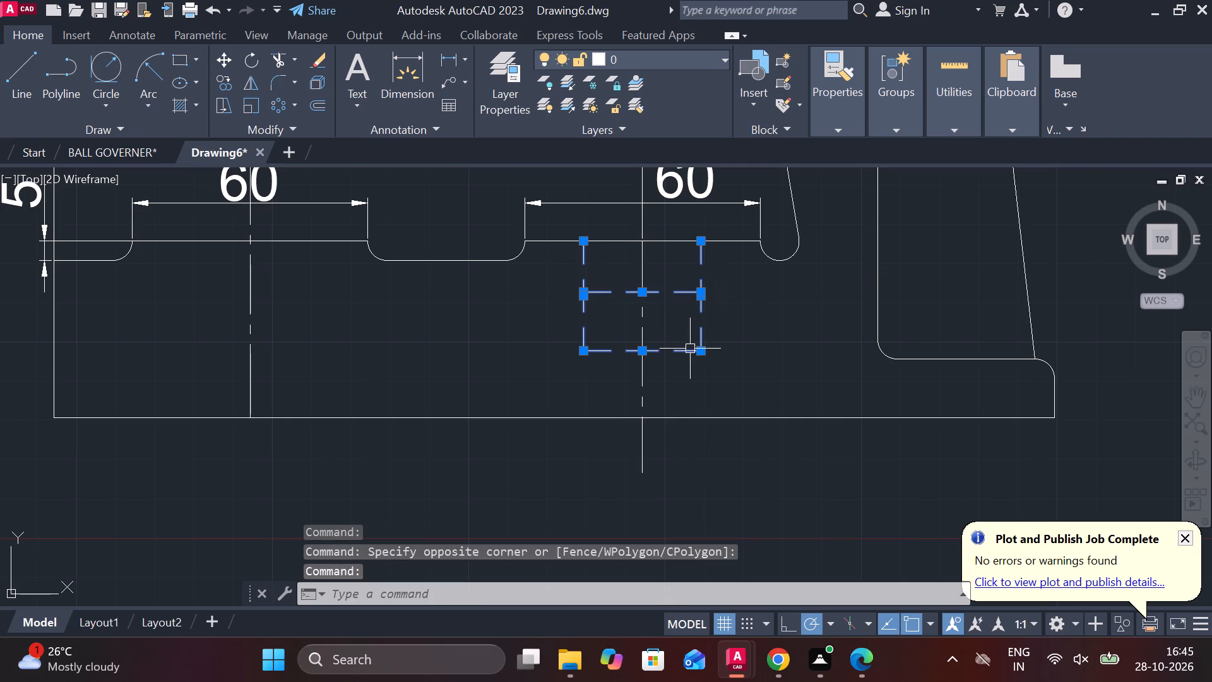
{"action": "left_click", "coordinate": [848, 131]}
{"action": "left_click", "coordinate": [950, 198]}
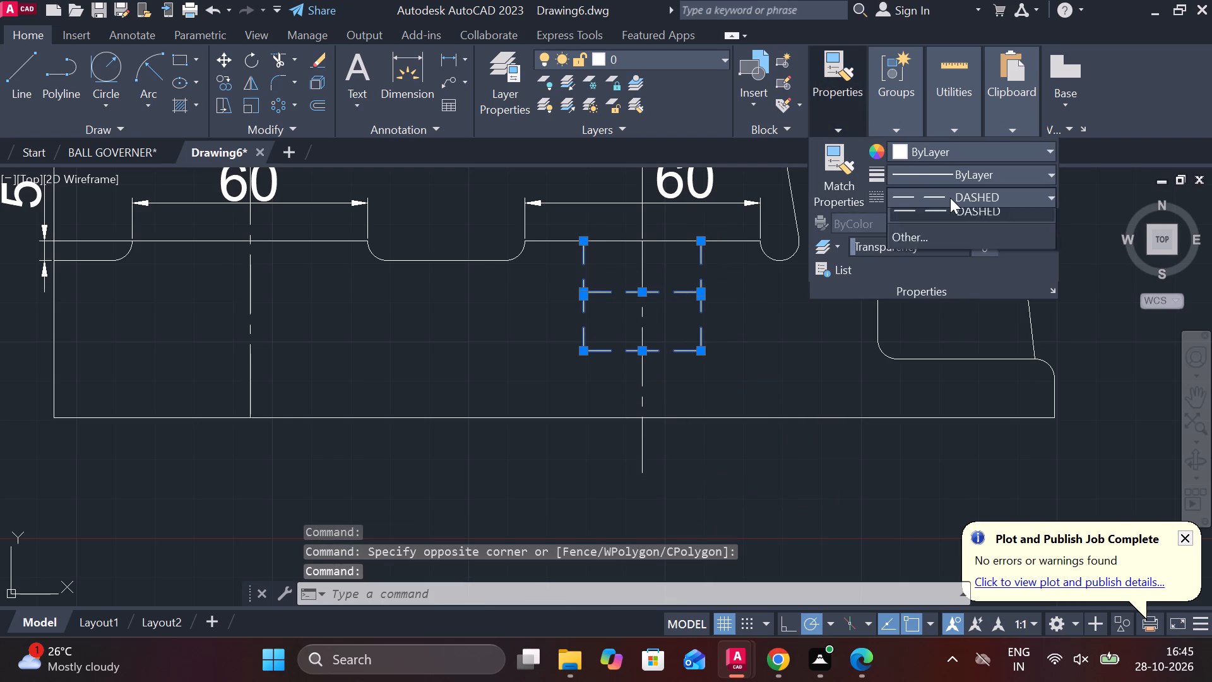
{"action": "left_click", "coordinate": [947, 227]}
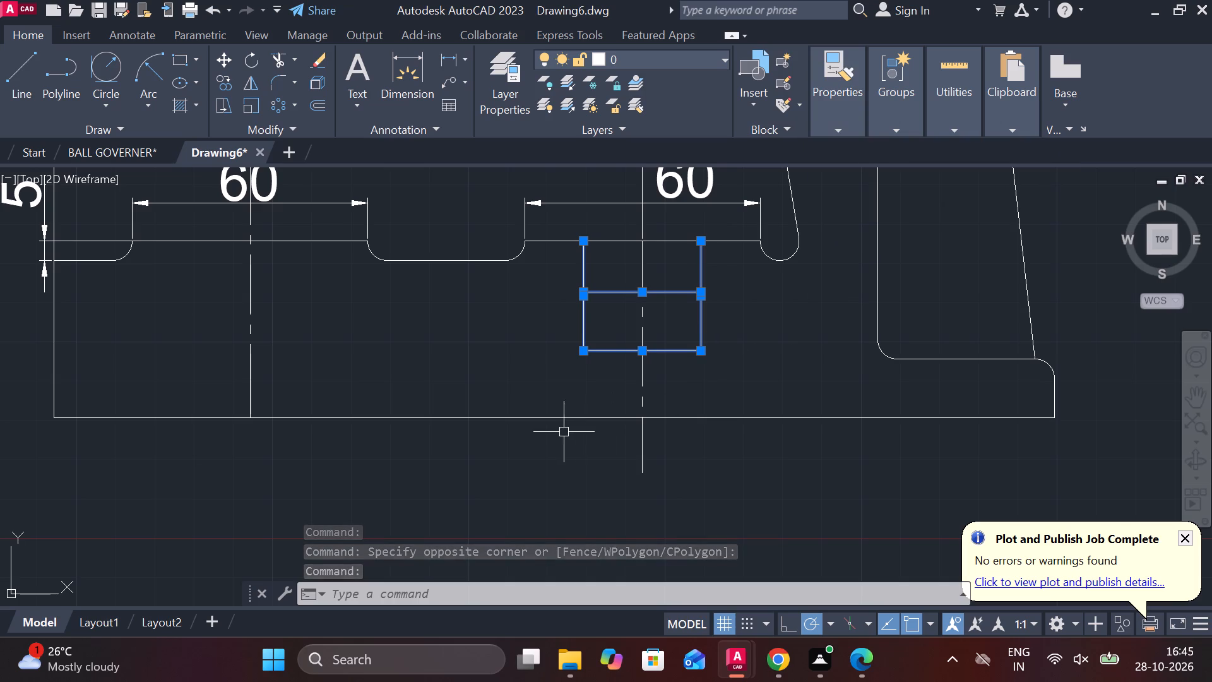
{"action": "key", "text": "Escape"}
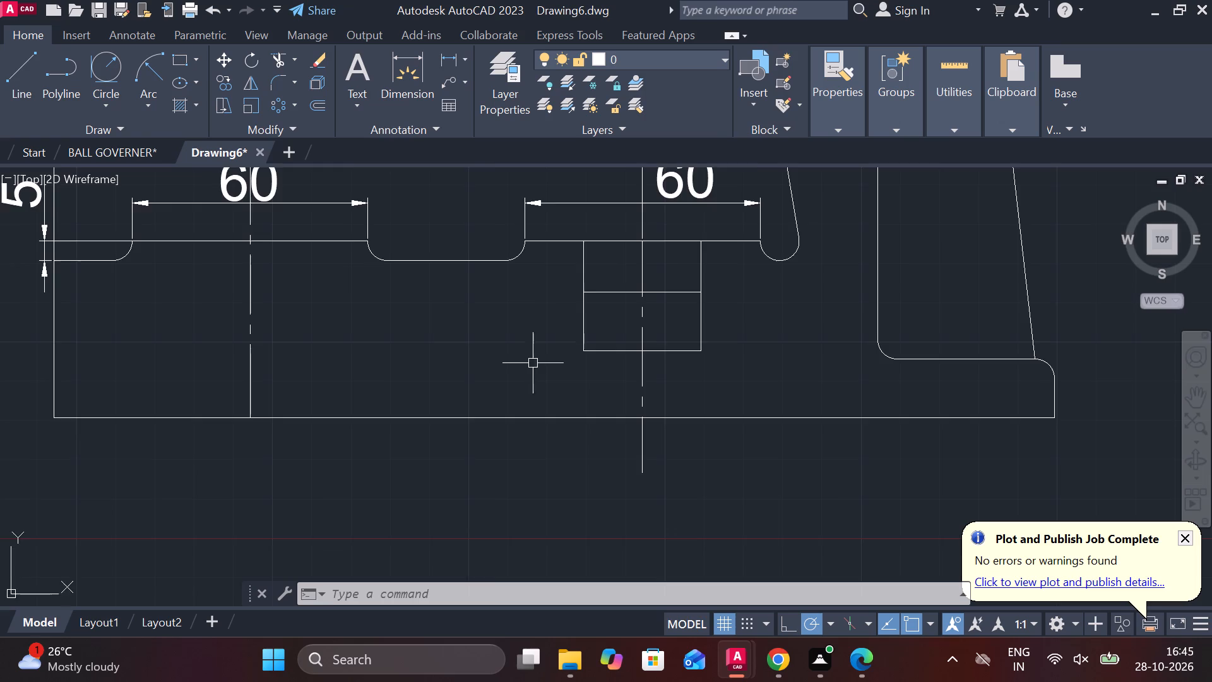
Offset the bottom line of the groove between the two 60 mm lands 15 mm downward.
{"action": "scroll", "coordinate": [535, 362], "scroll_direction": "down", "scroll_amount": 2}
{"action": "scroll", "coordinate": [479, 353], "scroll_direction": "up", "scroll_amount": 2}
{"action": "middle_click_drag", "start_coordinate": [508, 383], "coordinate": [515, 412]}
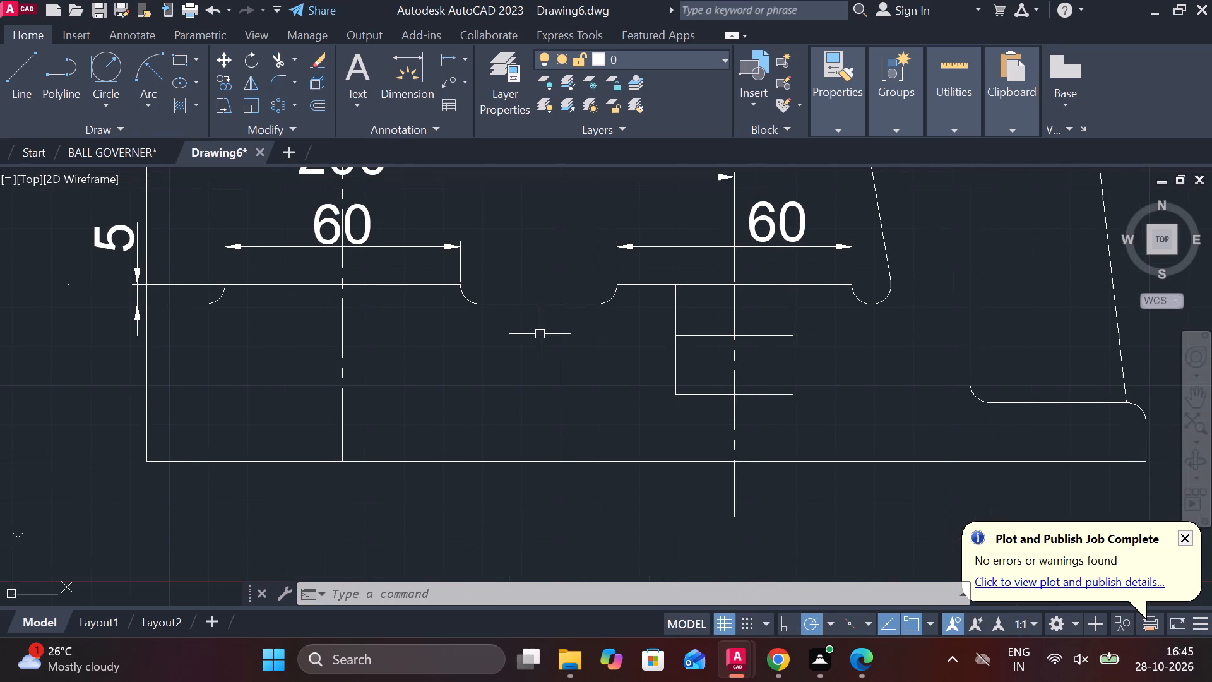
{"action": "left_click", "coordinate": [523, 306]}
{"action": "key", "text": "o"}
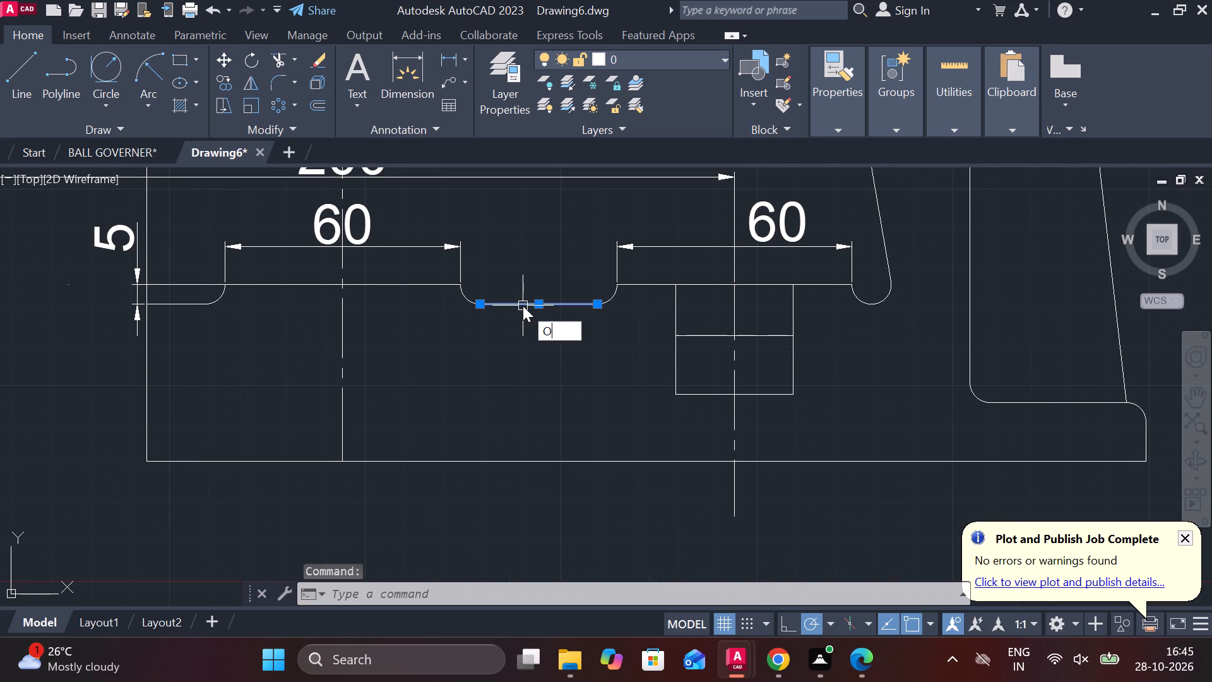
{"action": "key", "text": "Return"}
{"action": "key", "text": "Return"}
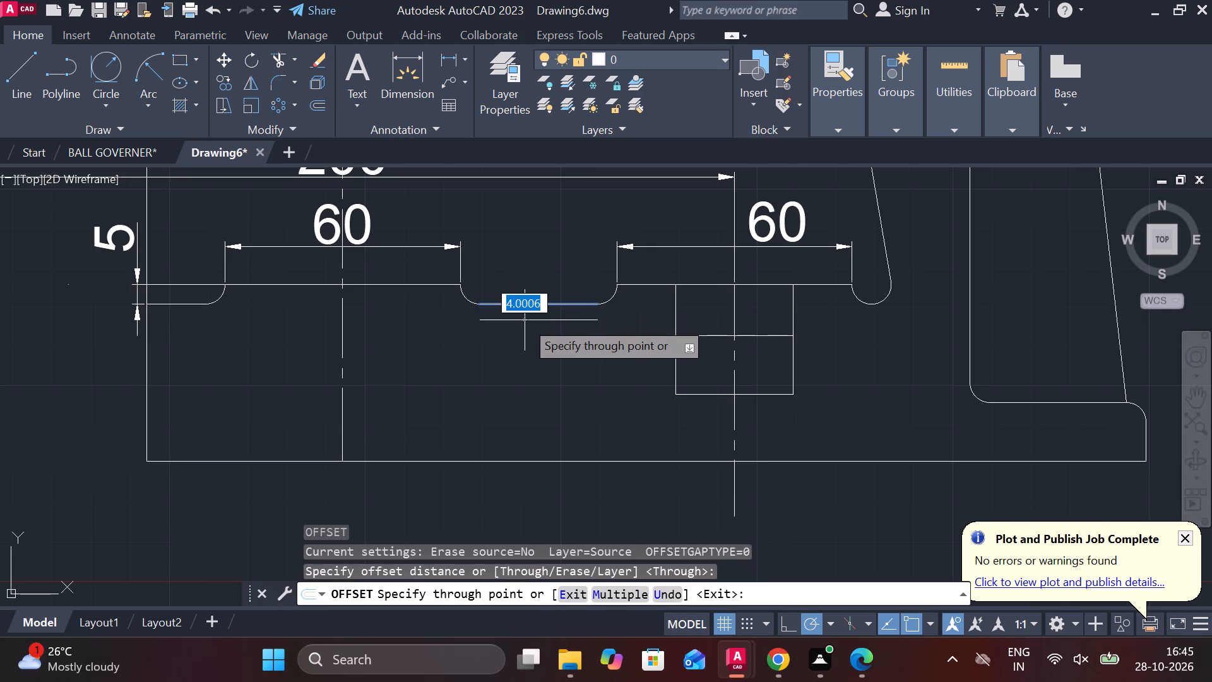
{"action": "type", "text": "15"}
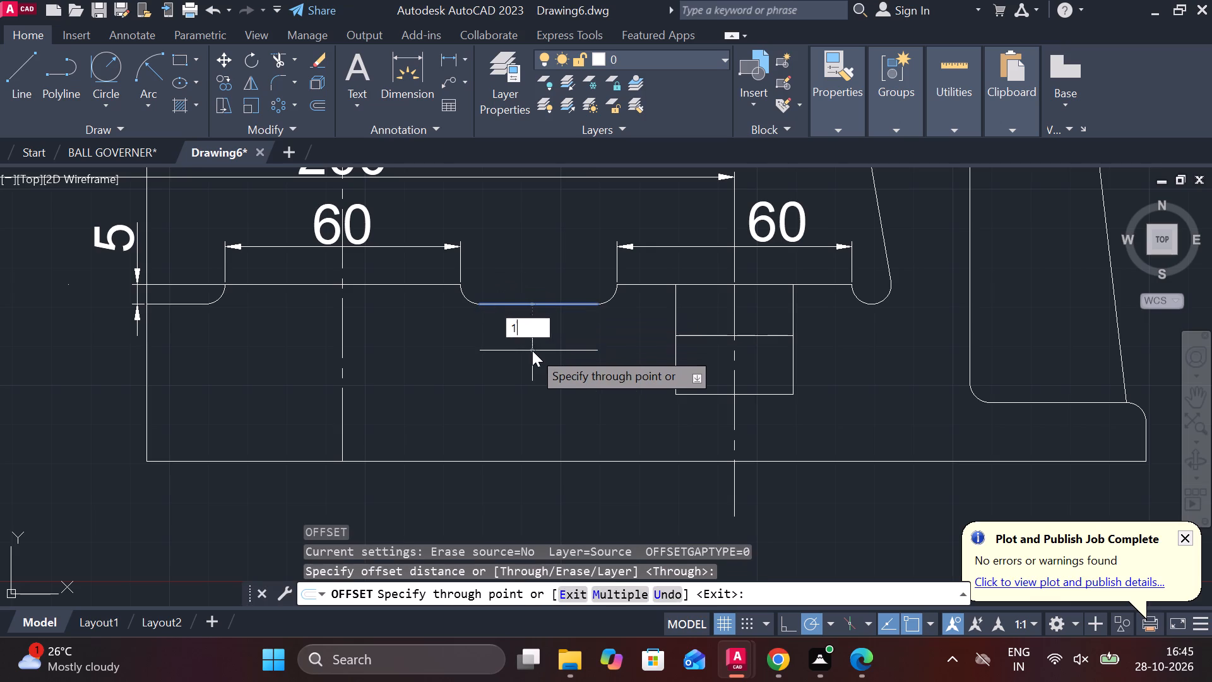
{"action": "key", "text": "Return"}
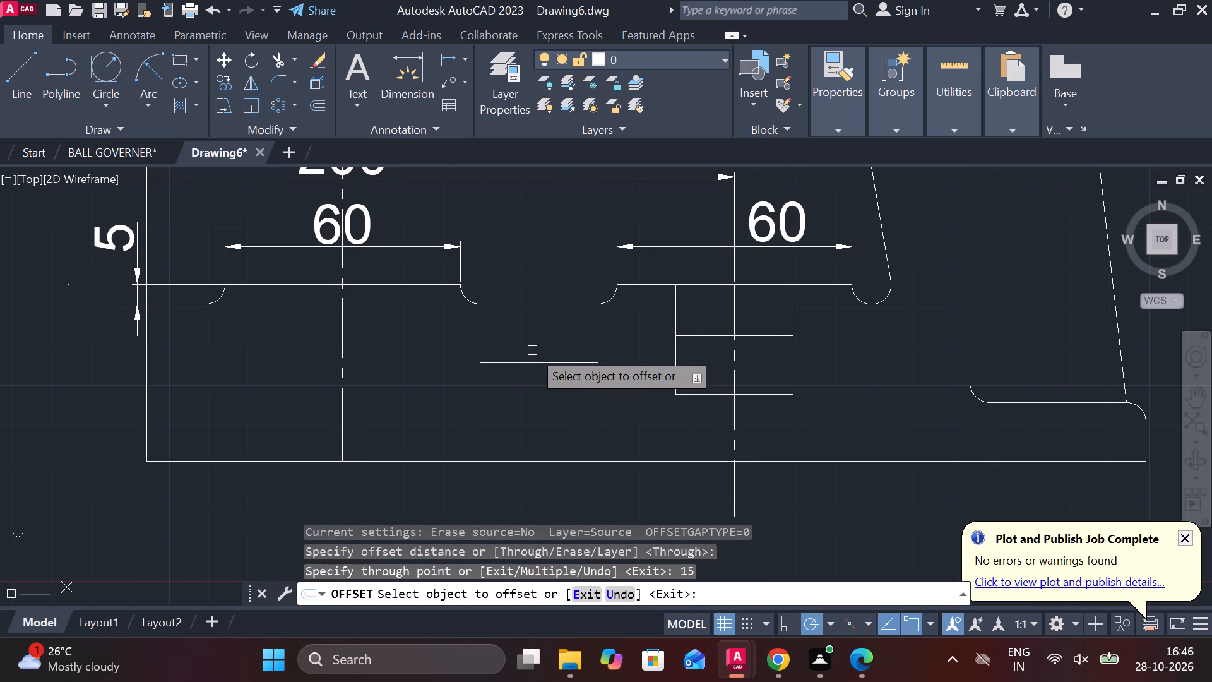
{"action": "key", "text": "Escape"}
Draw a vertical line from the hole's bottom centre to the base's bottom edge.
{"action": "key", "text": "l"}
{"action": "key", "text": "Return"}
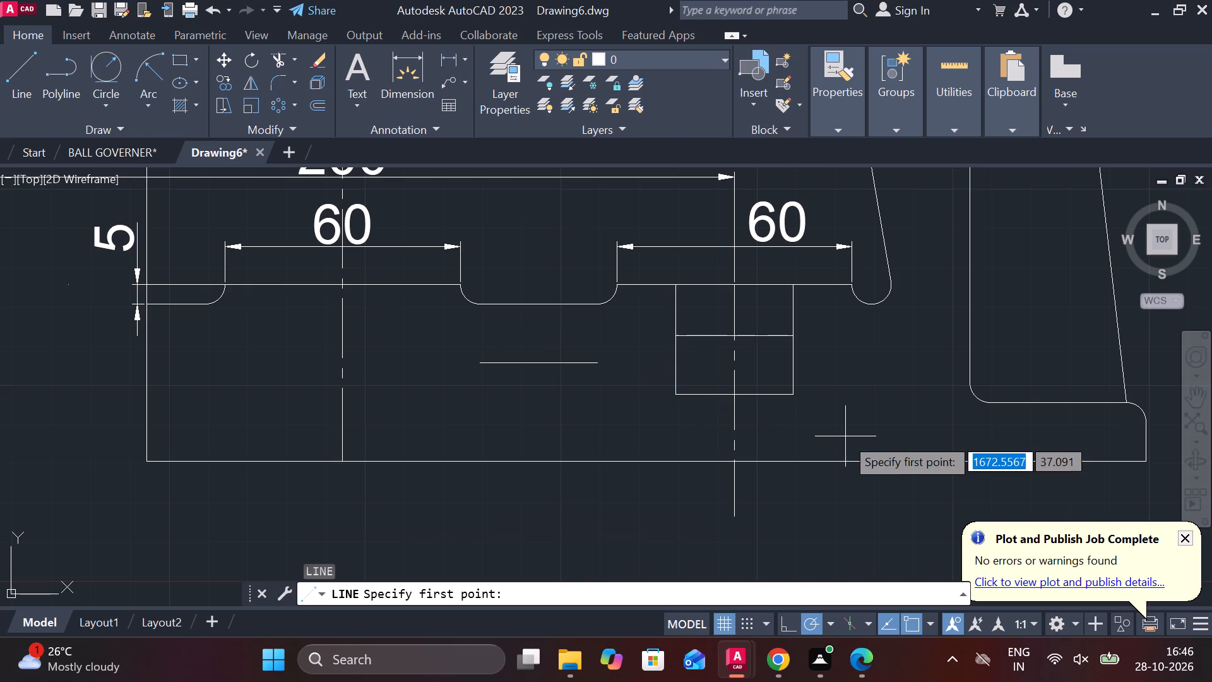
{"action": "left_click", "coordinate": [734, 397]}
{"action": "left_click", "coordinate": [733, 457]}
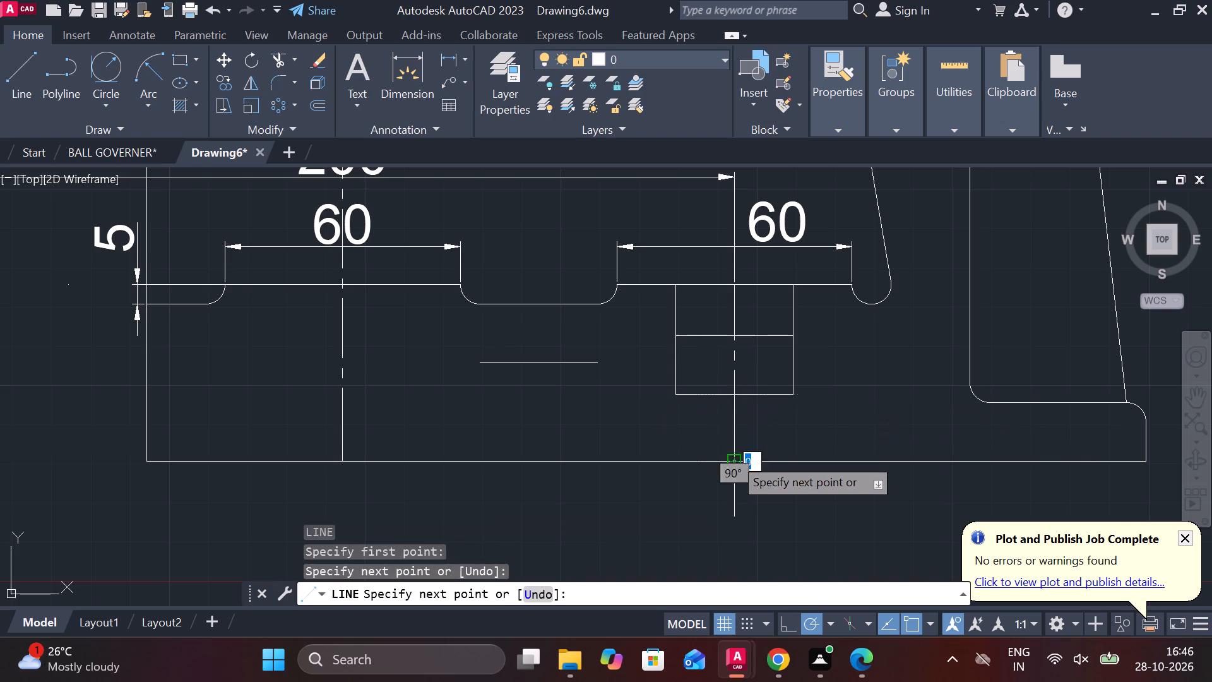
{"action": "key", "text": "Escape"}
Offset the vertical line below the hole 27 mm to both sides of the centre line.
{"action": "left_click", "coordinate": [730, 436]}
{"action": "key", "text": "o"}
{"action": "key", "text": "Return"}
{"action": "key", "text": "Return"}
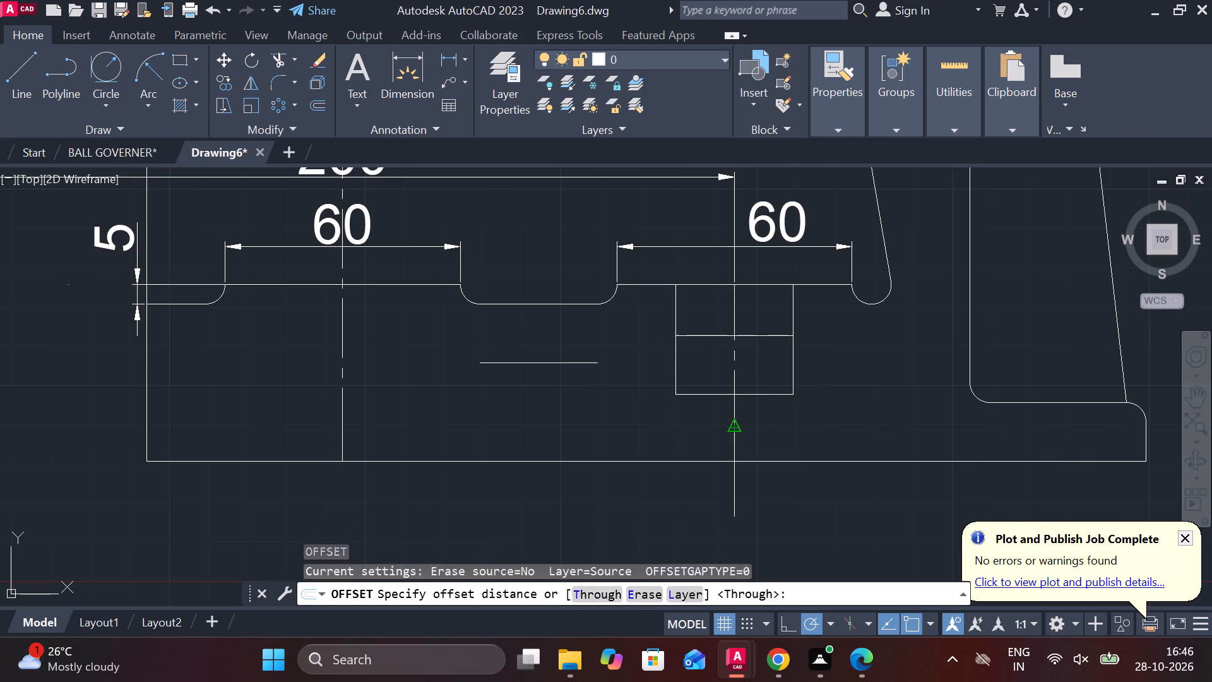
{"action": "type", "text": "27"}
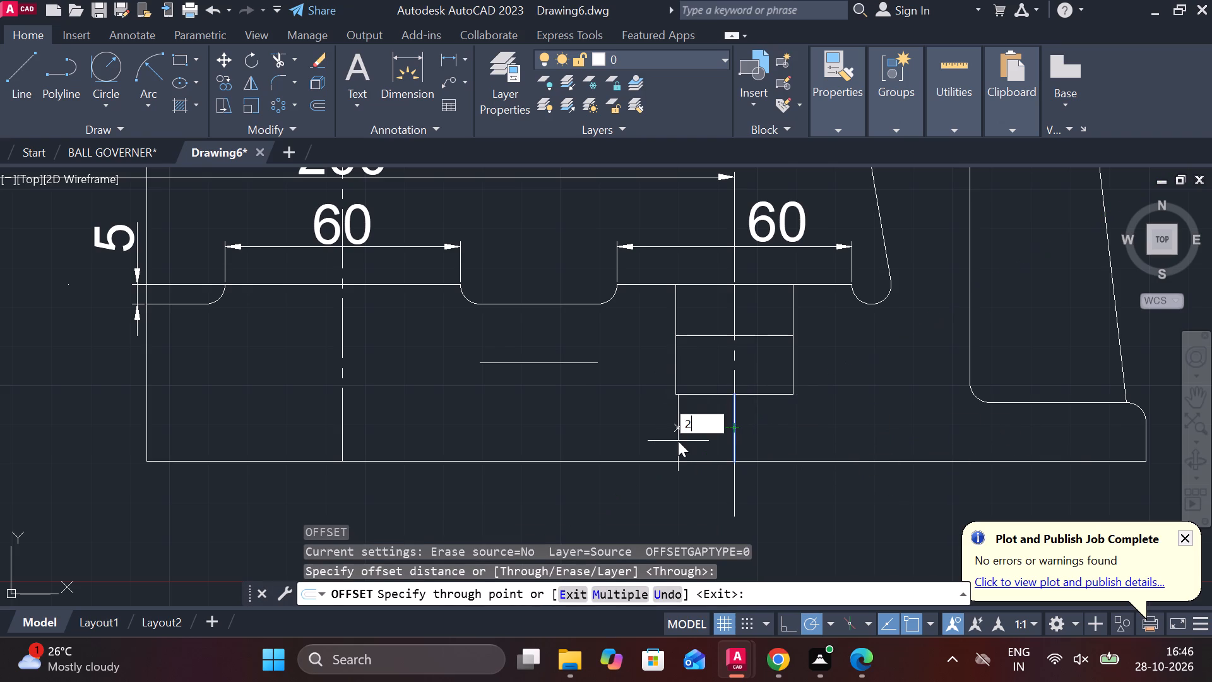
{"action": "key", "text": "Return"}
{"action": "left_click", "coordinate": [739, 420]}
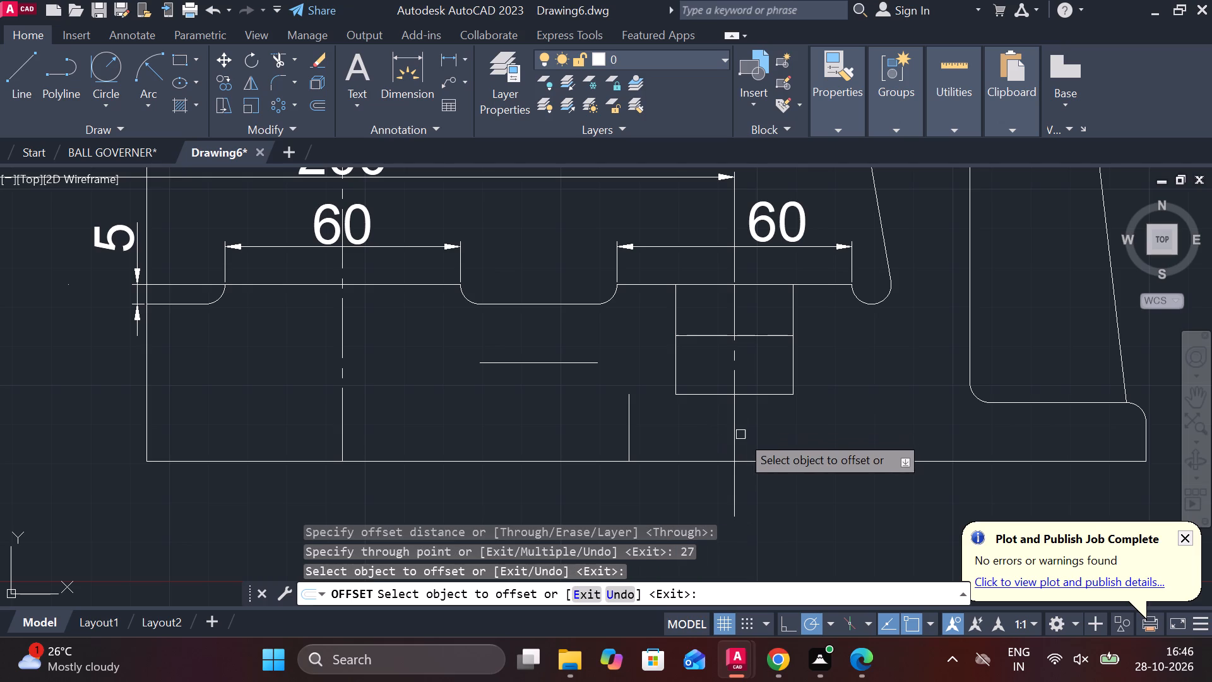
{"action": "left_click", "coordinate": [737, 429]}
{"action": "type", "text": "27"}
{"action": "key", "text": "Return"}
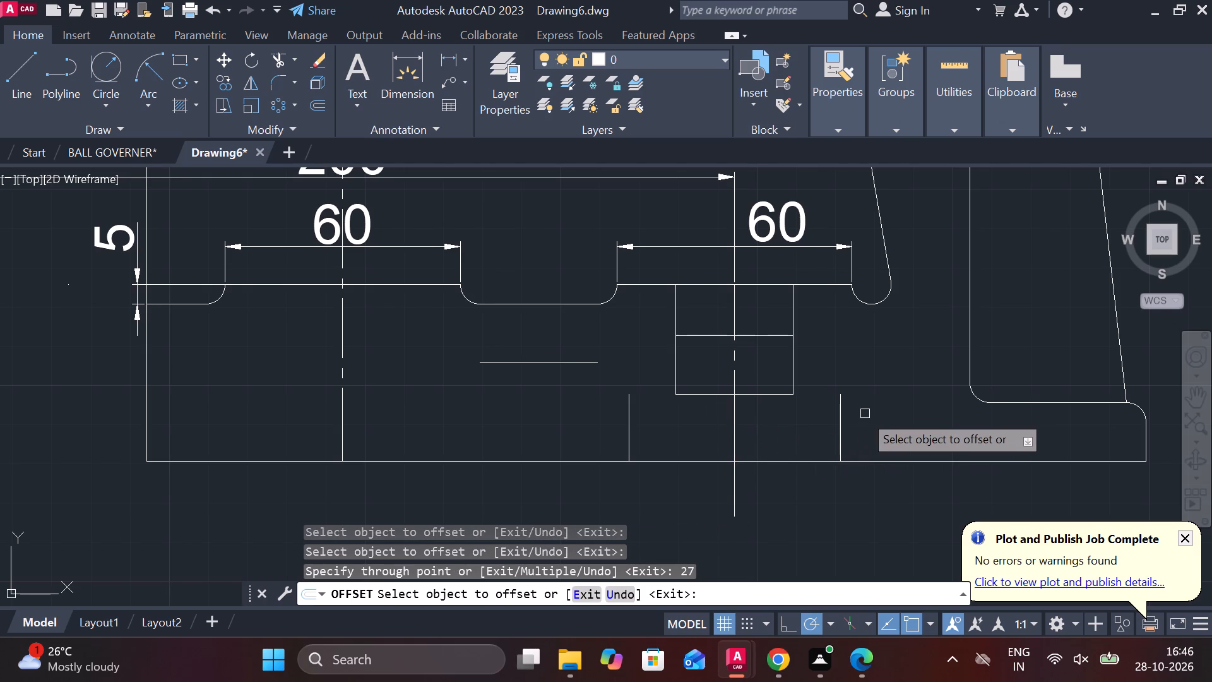
{"action": "middle_click_drag", "start_coordinate": [828, 414], "coordinate": [819, 414]}
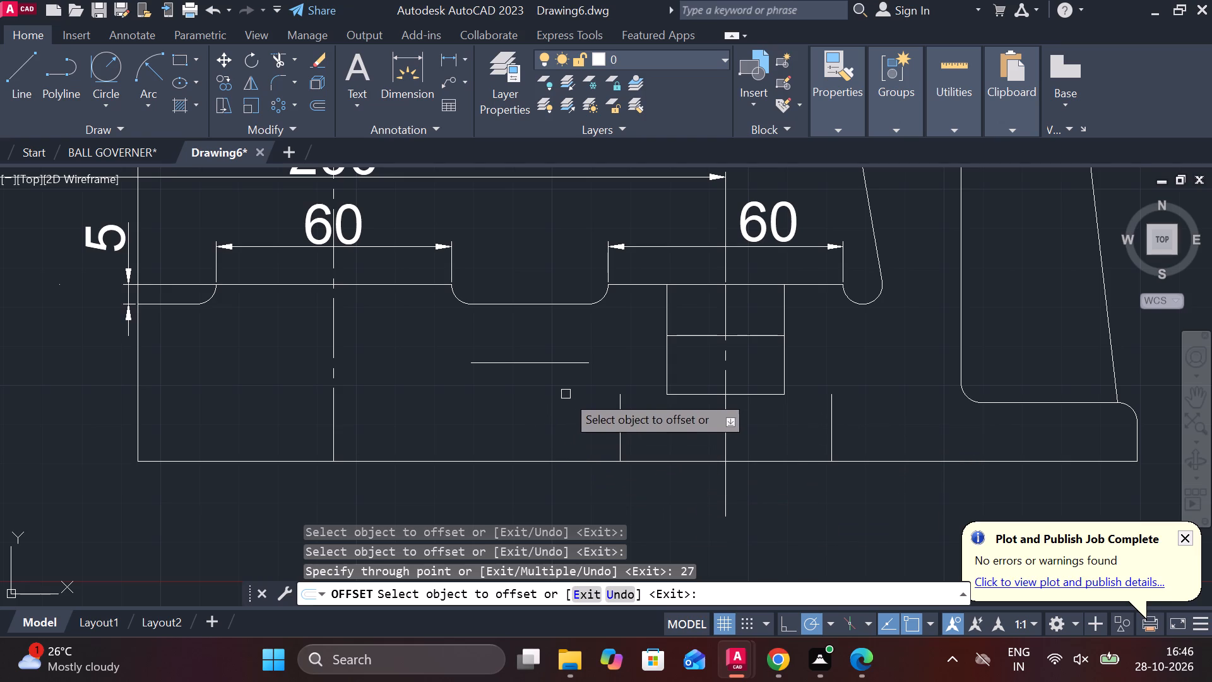
{"action": "key", "text": "Escape"}
Stretch the left 27 mm offset line upward and the short horizontal offset line rightward so that they cross.
{"action": "left_click", "coordinate": [621, 409]}
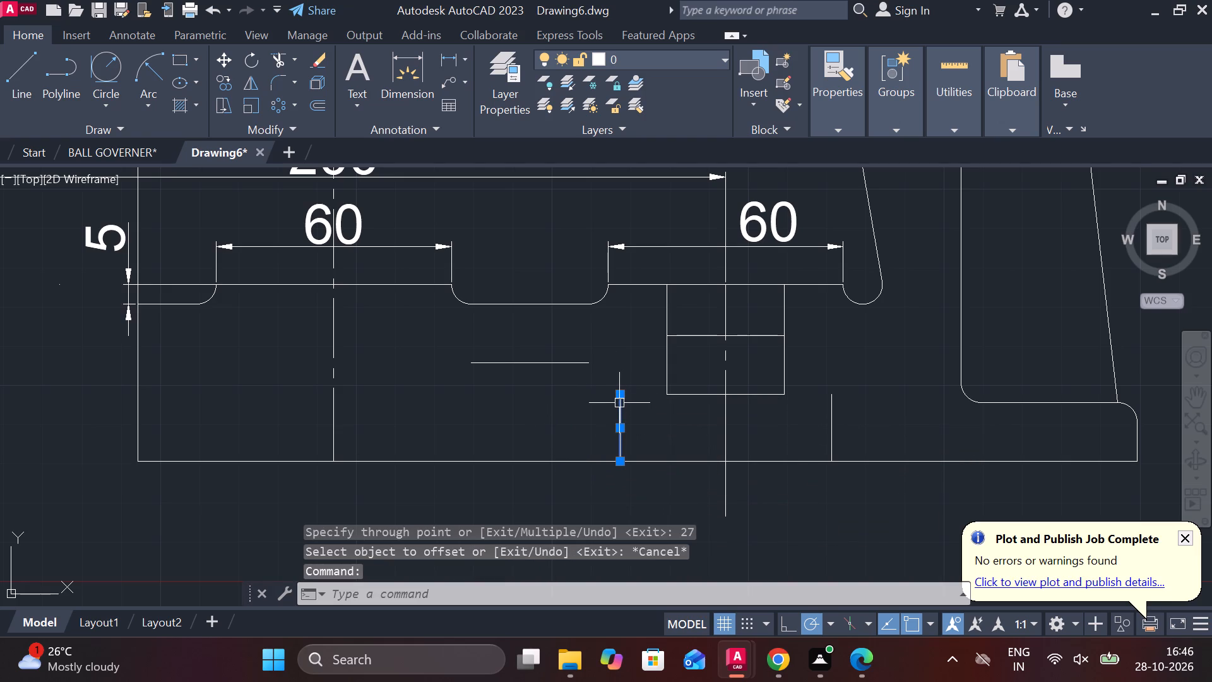
{"action": "left_click", "coordinate": [622, 395]}
{"action": "left_click", "coordinate": [621, 344]}
{"action": "key", "text": "Escape"}
{"action": "left_click", "coordinate": [562, 361]}
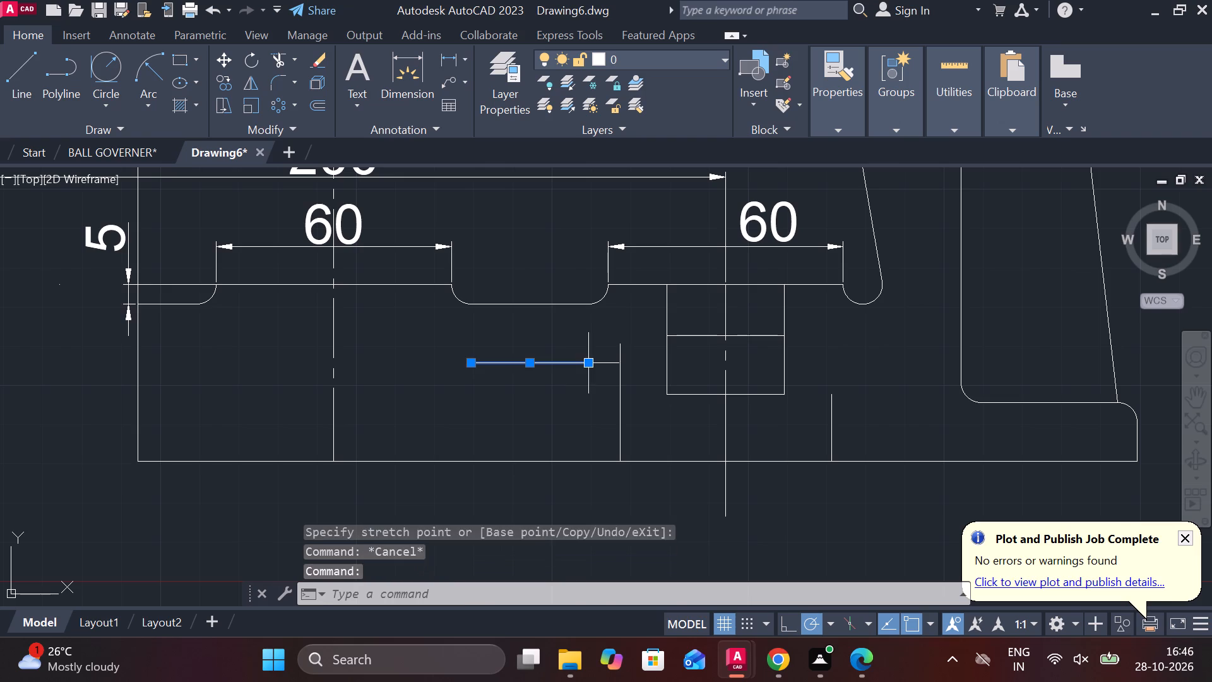
{"action": "left_click", "coordinate": [591, 366]}
{"action": "left_click", "coordinate": [636, 368]}
{"action": "key", "text": "Escape"}
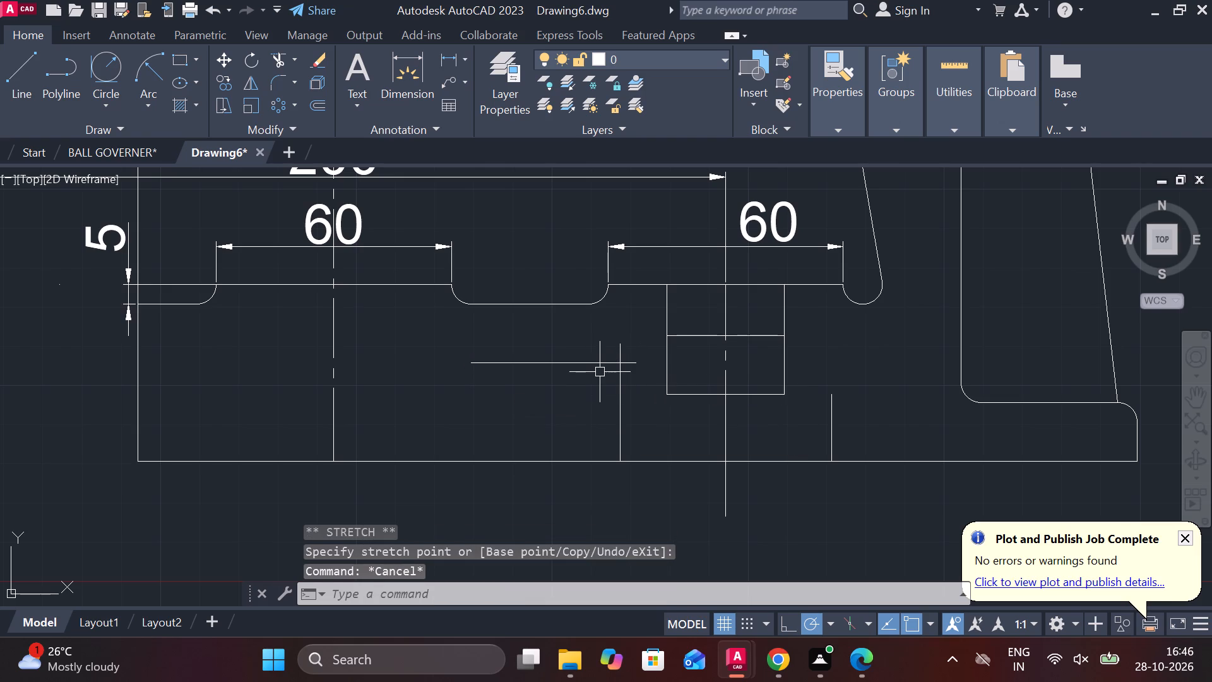
Draw a line 7.5 mm along the base's bottom edge from the left centre line's foot, continuing vertically upward past the recess's top level.
{"action": "middle_click_drag", "start_coordinate": [374, 452], "coordinate": [490, 422]}
{"action": "key", "text": "l"}
{"action": "key", "text": "Return"}
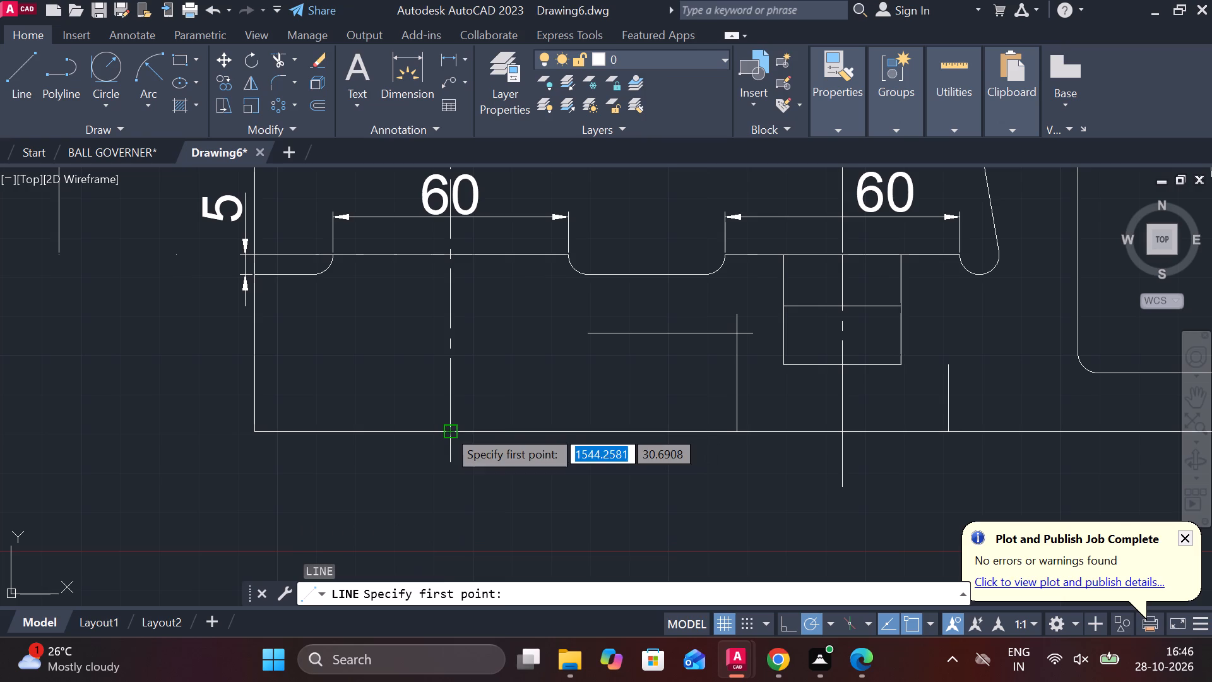
{"action": "left_click", "coordinate": [447, 429]}
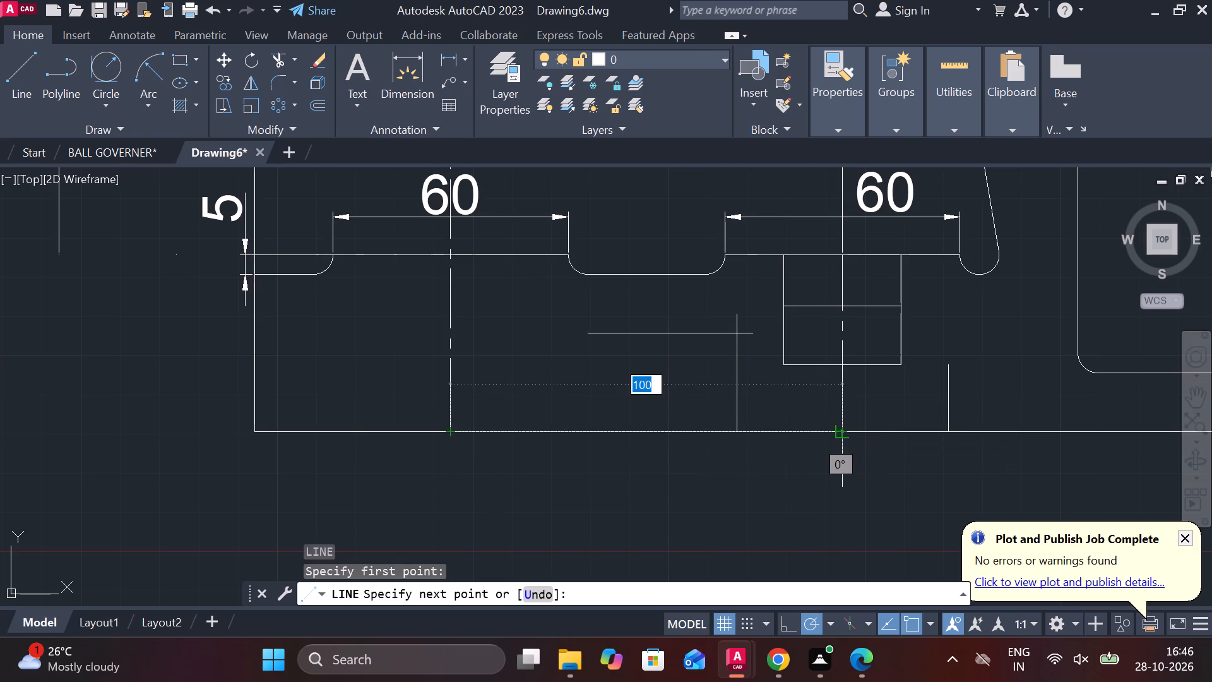
{"action": "type", "text": "7.5"}
{"action": "key", "text": "Return"}
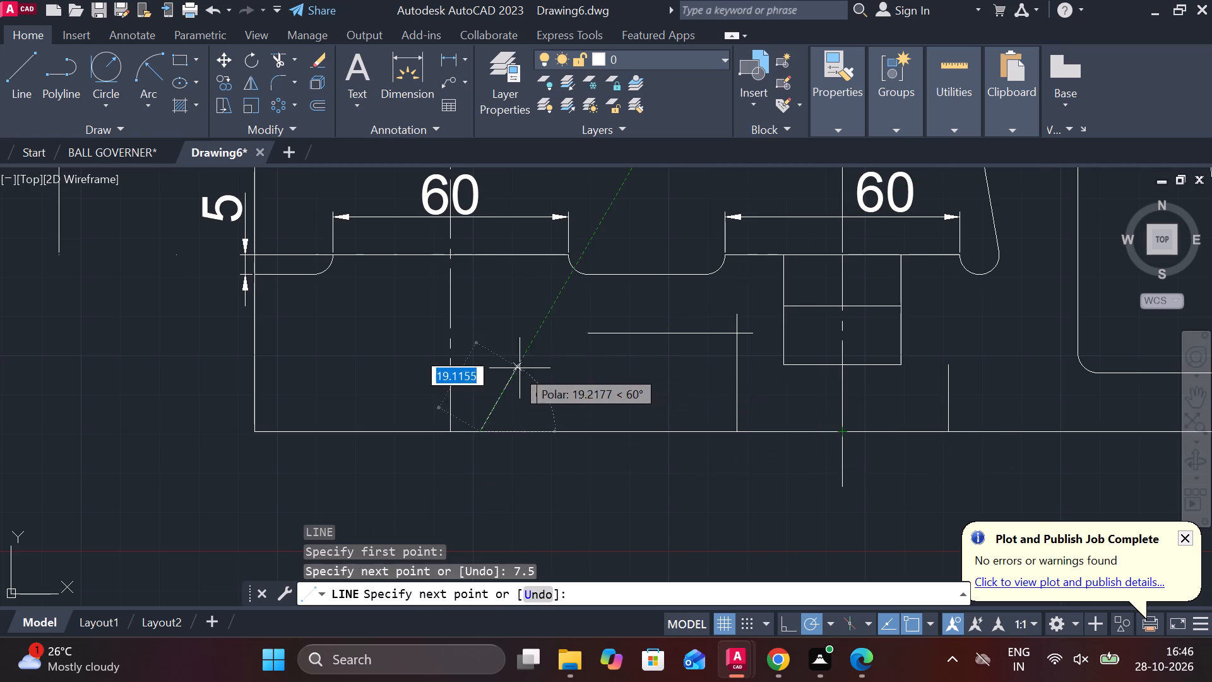
{"action": "scroll", "coordinate": [512, 362], "scroll_direction": "up", "scroll_amount": 1}
{"action": "left_click", "coordinate": [461, 272]}
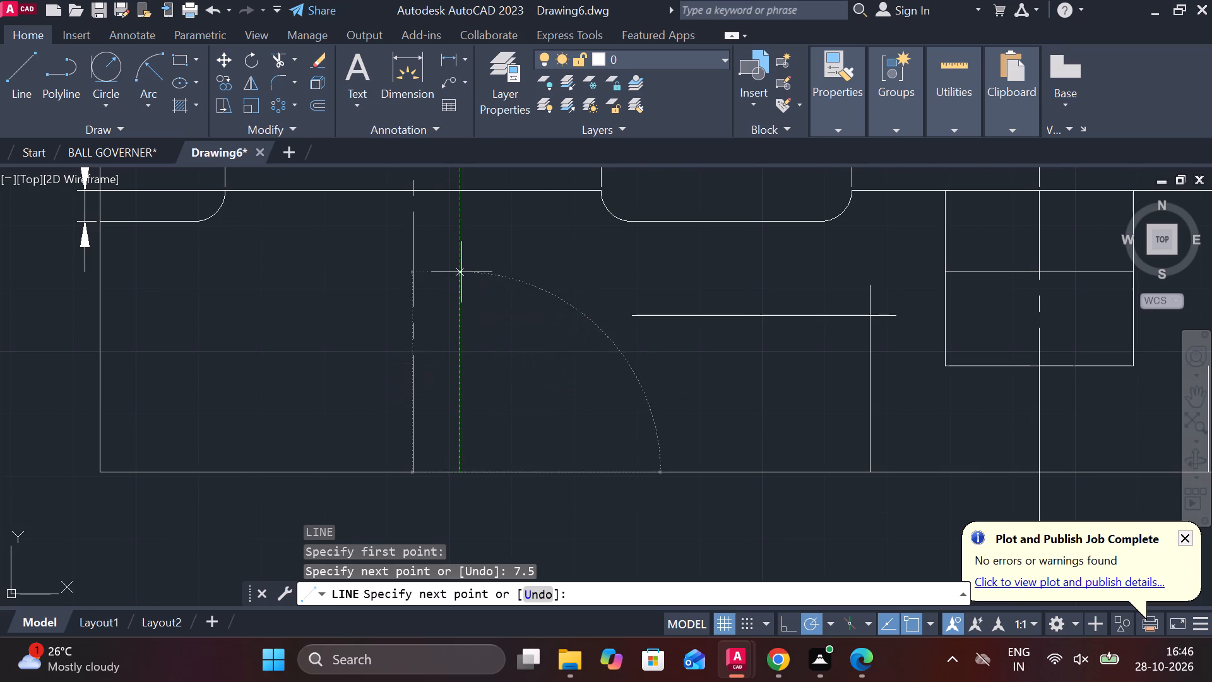
{"action": "key", "text": "Escape"}
Lengthen the recess's horizontal top line leftward so that it crosses the new vertical line.
{"action": "left_click", "coordinate": [646, 316]}
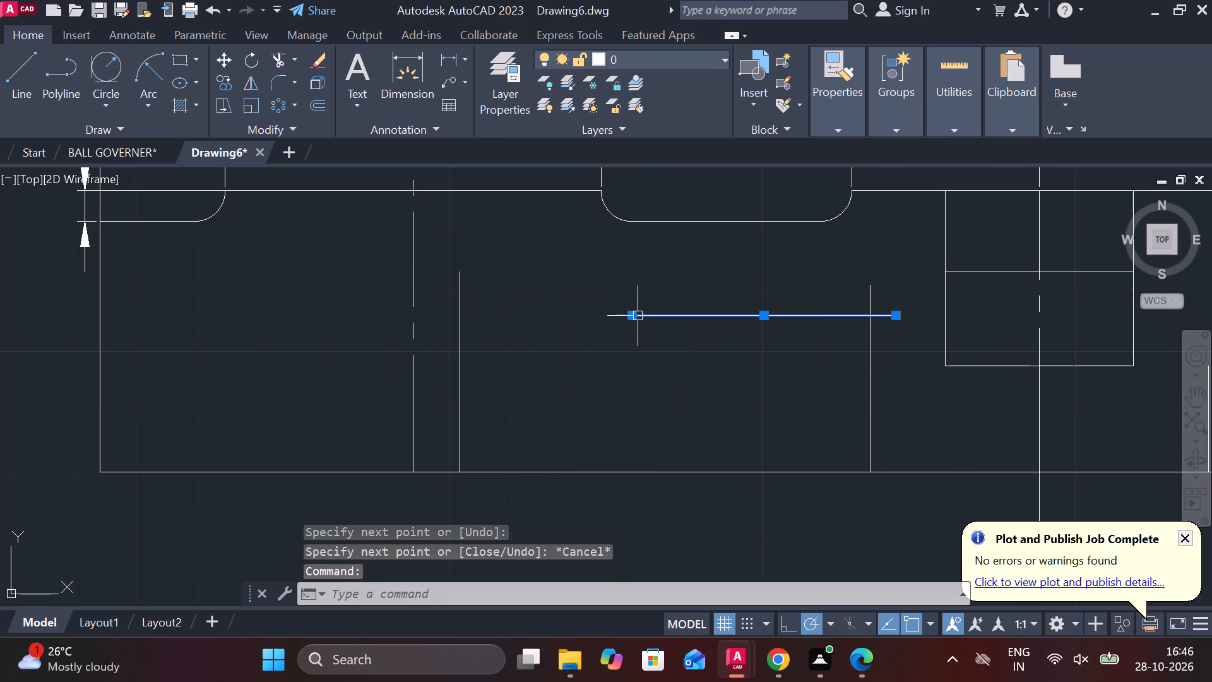
{"action": "left_click", "coordinate": [700, 366]}
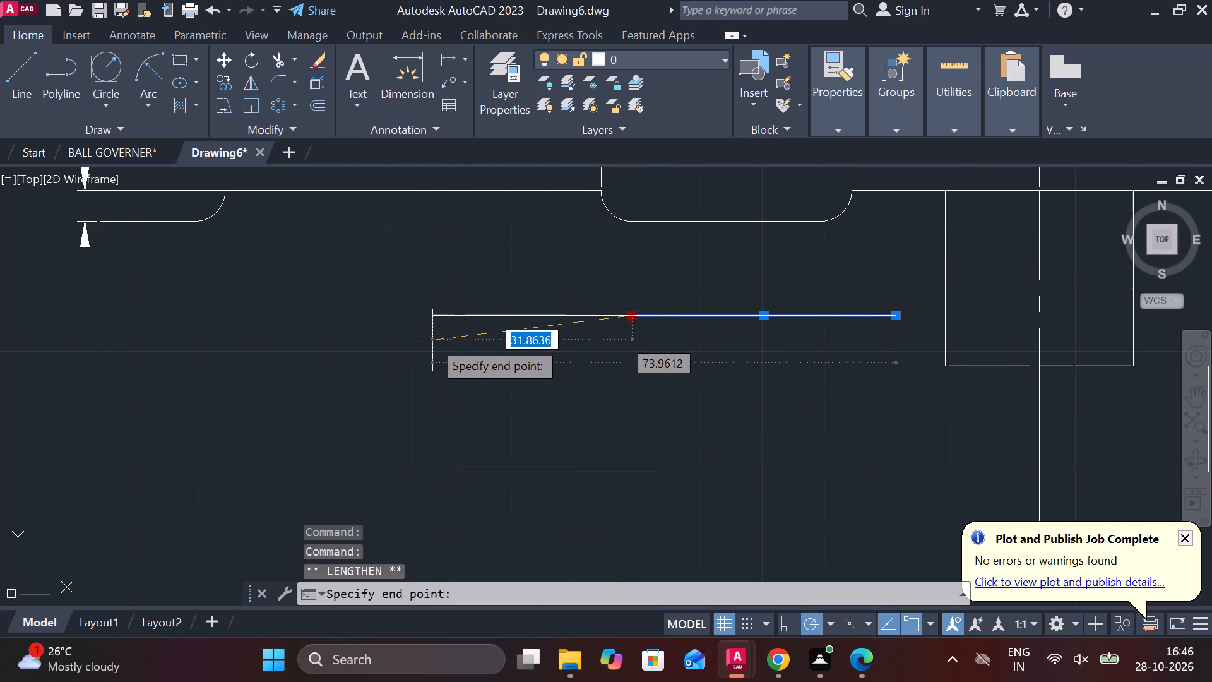
{"action": "left_click", "coordinate": [432, 340]}
{"action": "key", "text": "Escape"}
Trim the 7.5 mm segment on the base's bottom edge and the overhanging ends at both upper recess corners.
{"action": "type", "text": "TR"}
{"action": "key", "text": "space"}
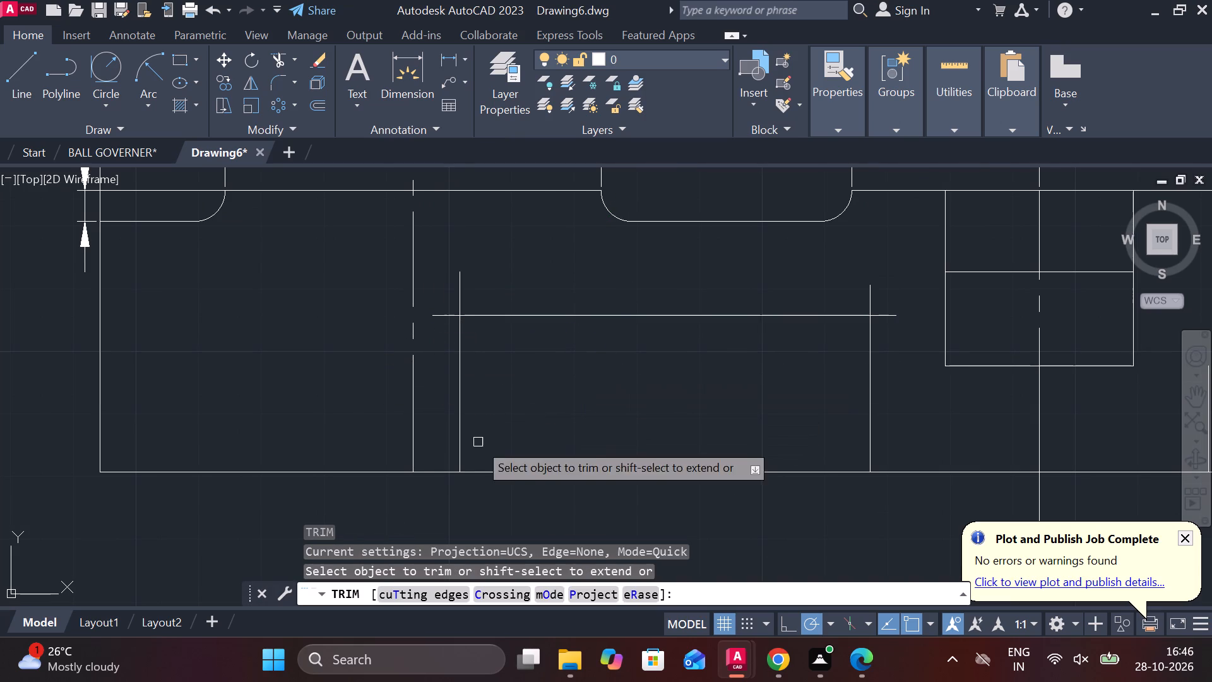
{"action": "left_click", "coordinate": [447, 476]}
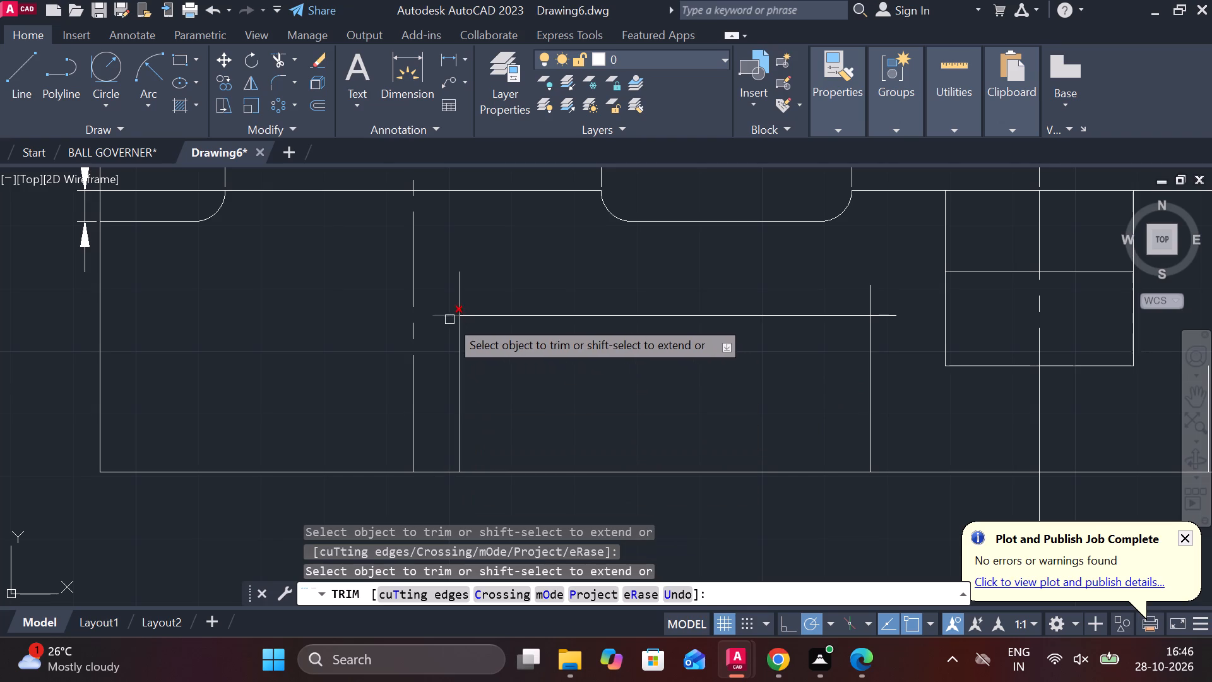
{"action": "left_click", "coordinate": [448, 319]}
{"action": "left_click", "coordinate": [453, 300]}
{"action": "left_click", "coordinate": [489, 294]}
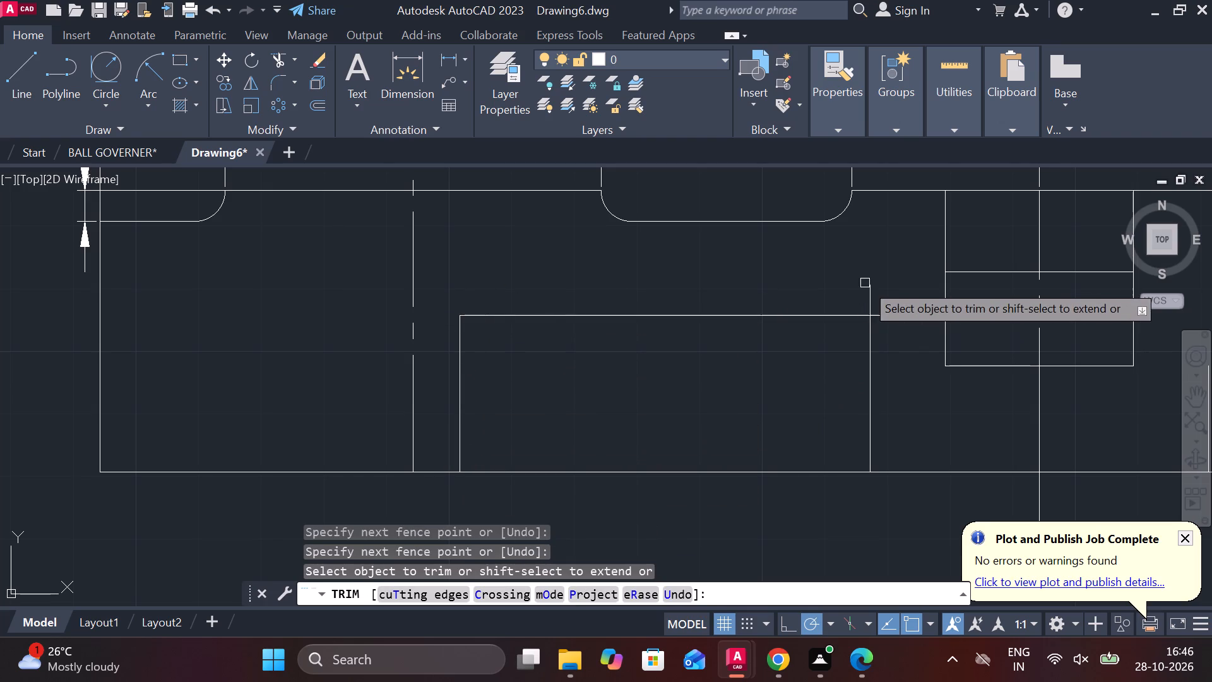
{"action": "left_click", "coordinate": [874, 287]}
{"action": "left_click", "coordinate": [887, 317]}
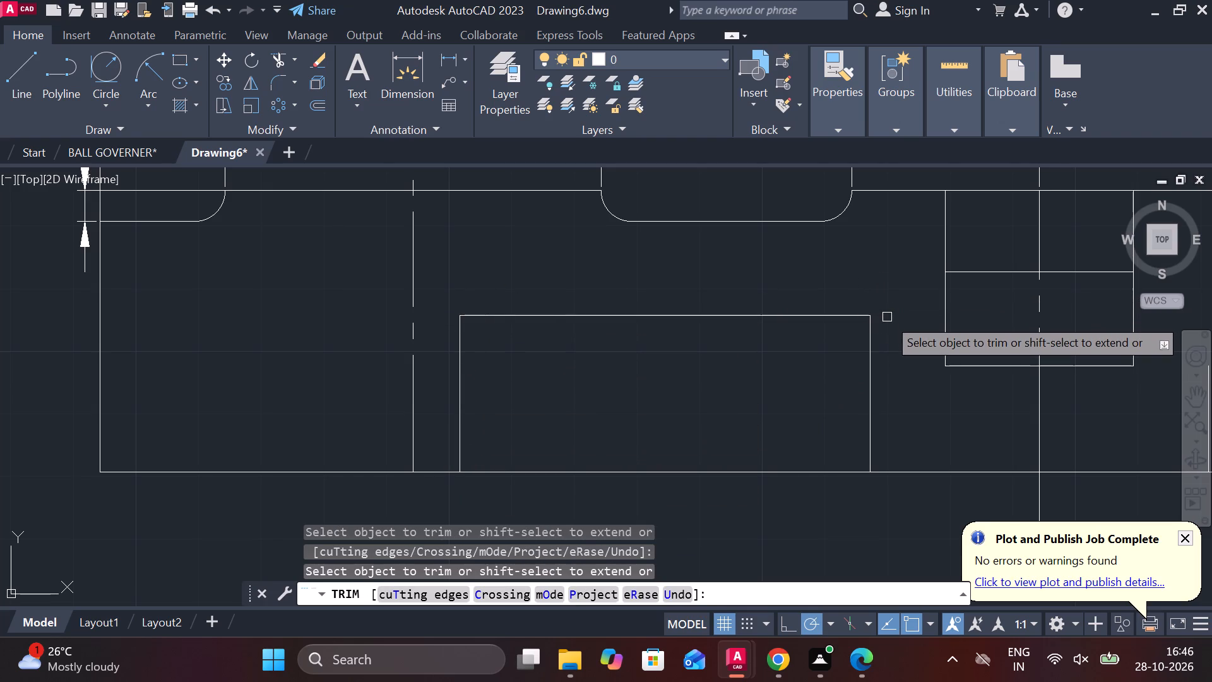
{"action": "key", "text": "Escape"}
Fillet both upper corners of the underside recess with a 5 mm radius.
{"action": "type", "text": "F R 5"}
{"action": "key", "text": "space"}
{"action": "left_click", "coordinate": [843, 314]}
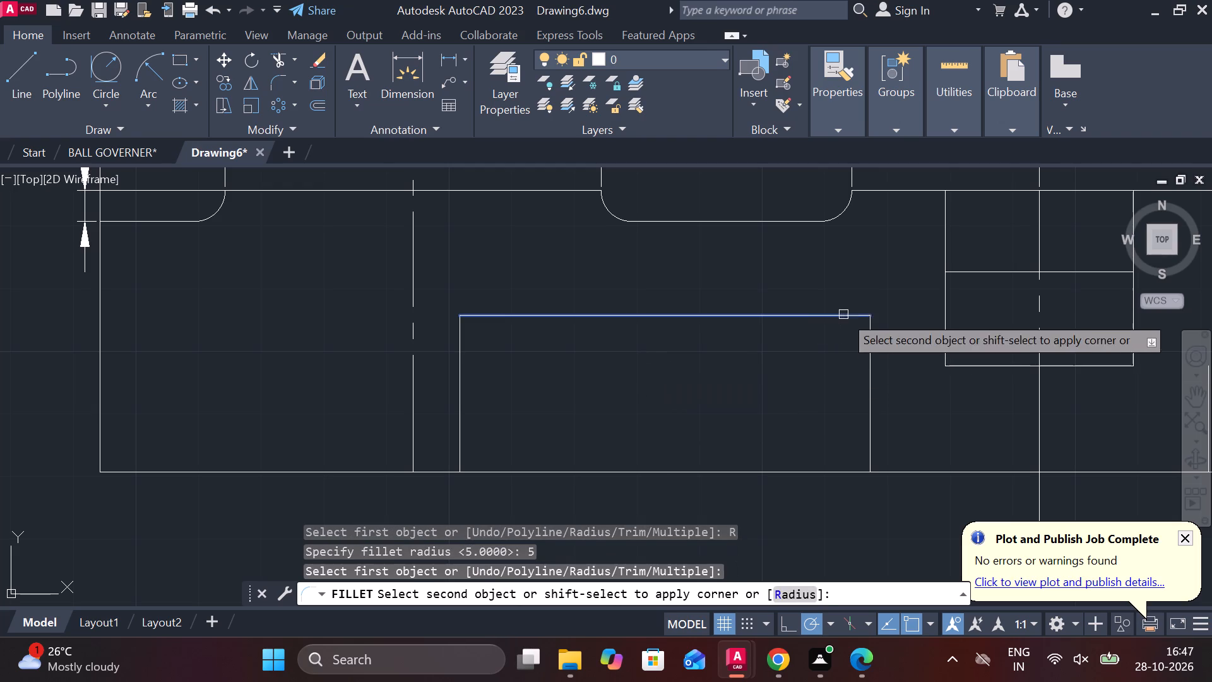
{"action": "left_click", "coordinate": [873, 339]}
{"action": "key", "text": "space"}
{"action": "left_click", "coordinate": [509, 317]}
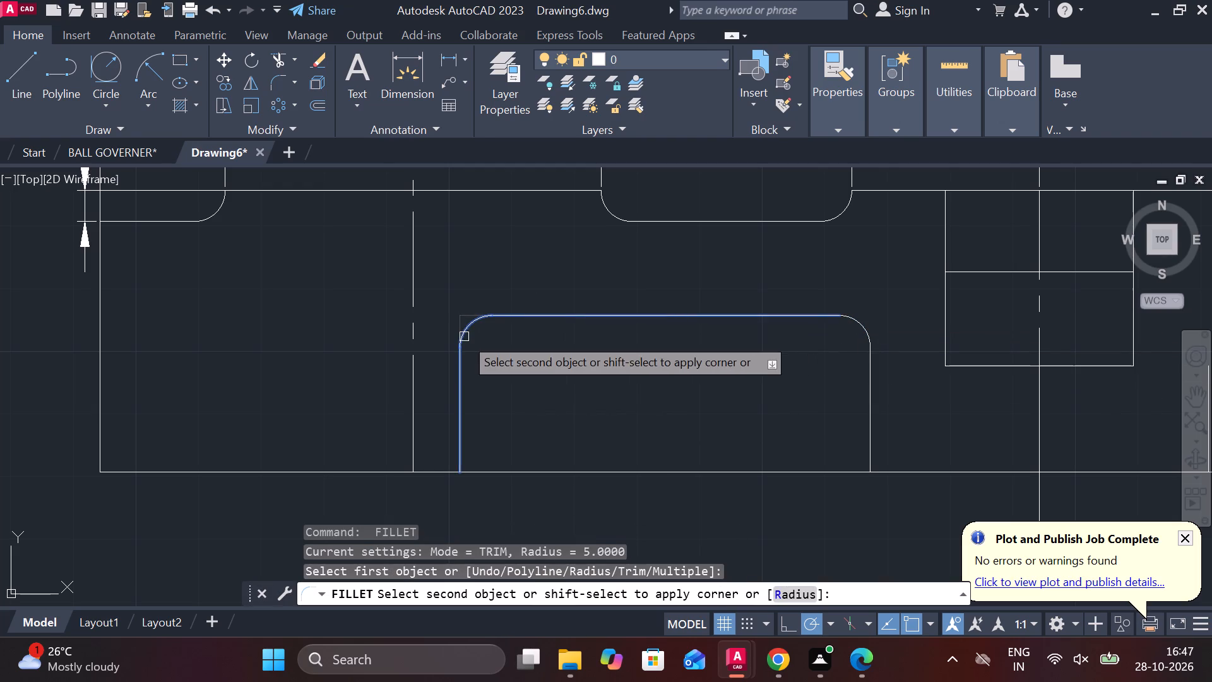
{"action": "left_click", "coordinate": [464, 337]}
Draw a line 40 mm down from the base's top land edge, continuing horizontally to the right-hand 27 mm offset line.
{"action": "middle_click_drag", "start_coordinate": [745, 402], "coordinate": [610, 380]}
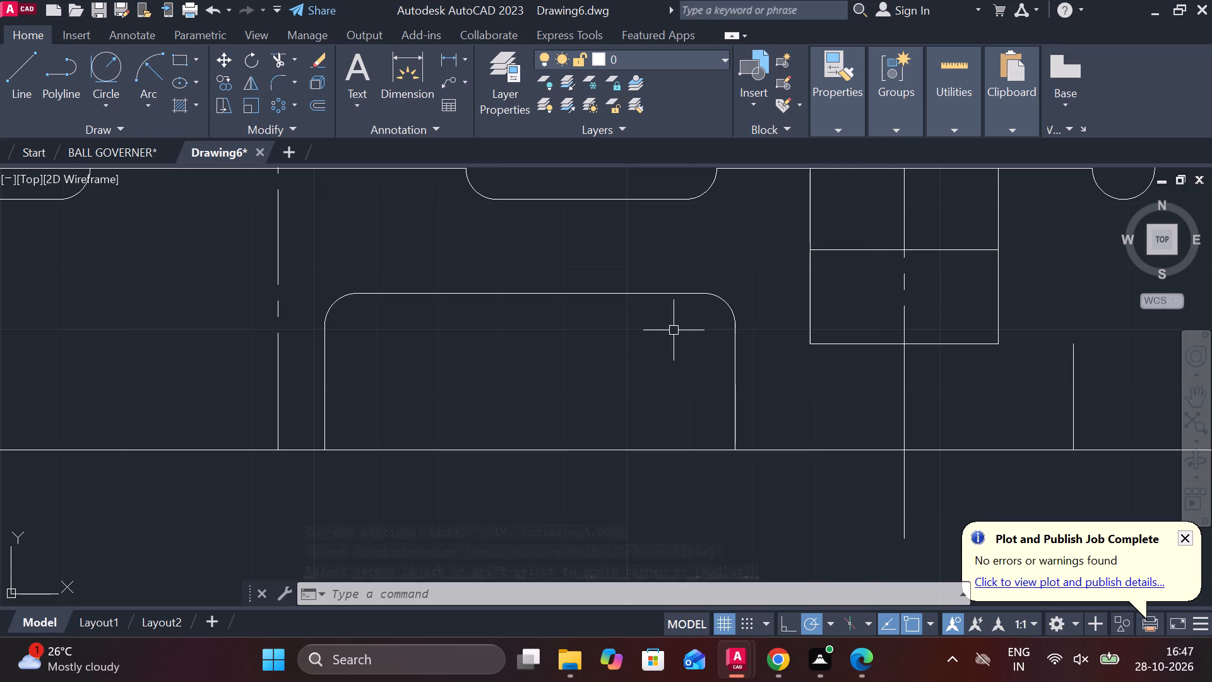
{"action": "key", "text": "Escape"}
{"action": "key", "text": "l"}
{"action": "key", "text": "Return"}
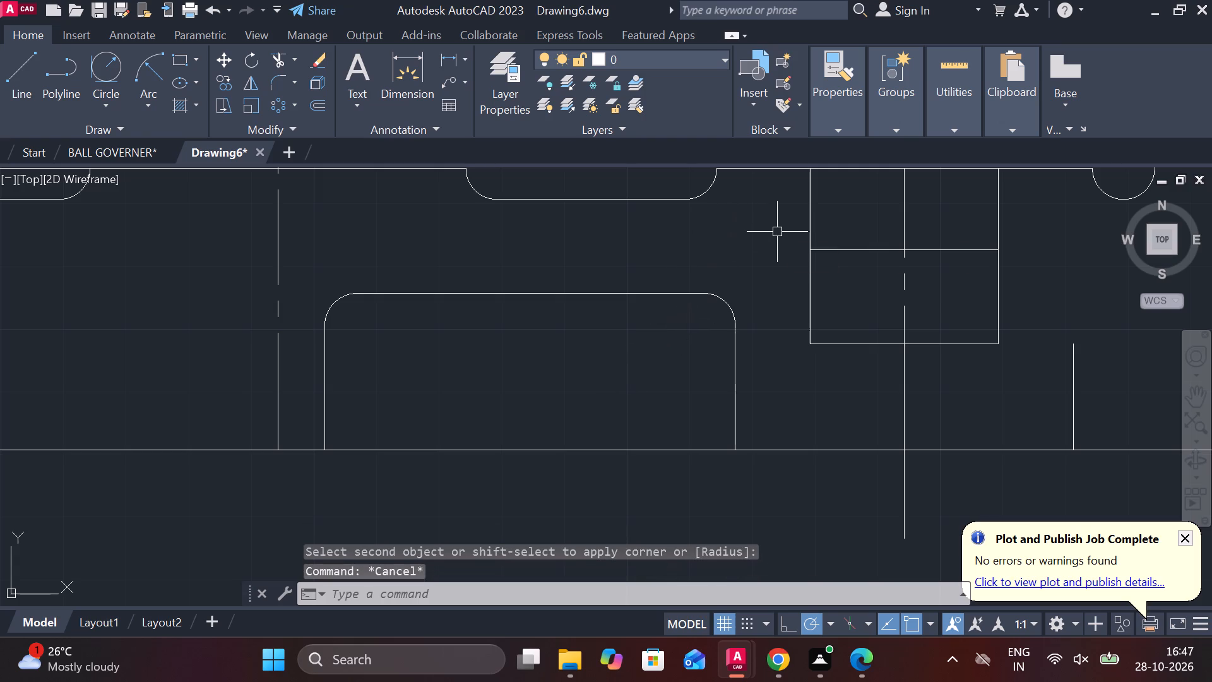
{"action": "left_click", "coordinate": [752, 180]}
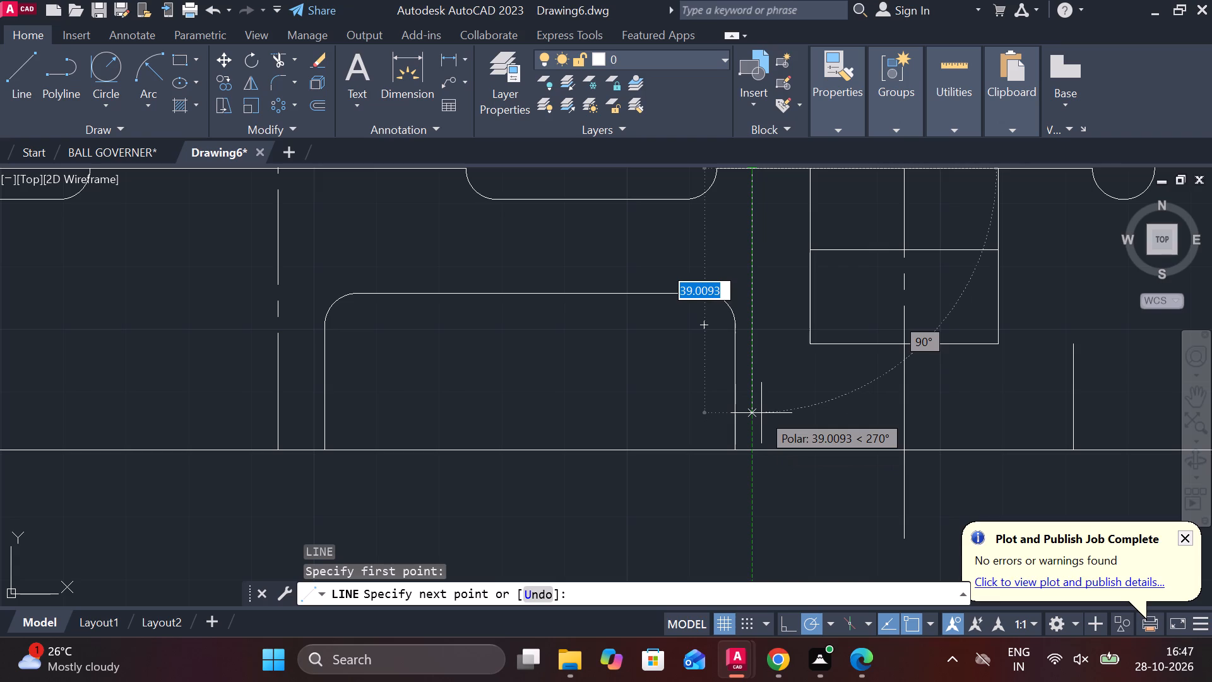
{"action": "type", "text": "40"}
{"action": "key", "text": "Return"}
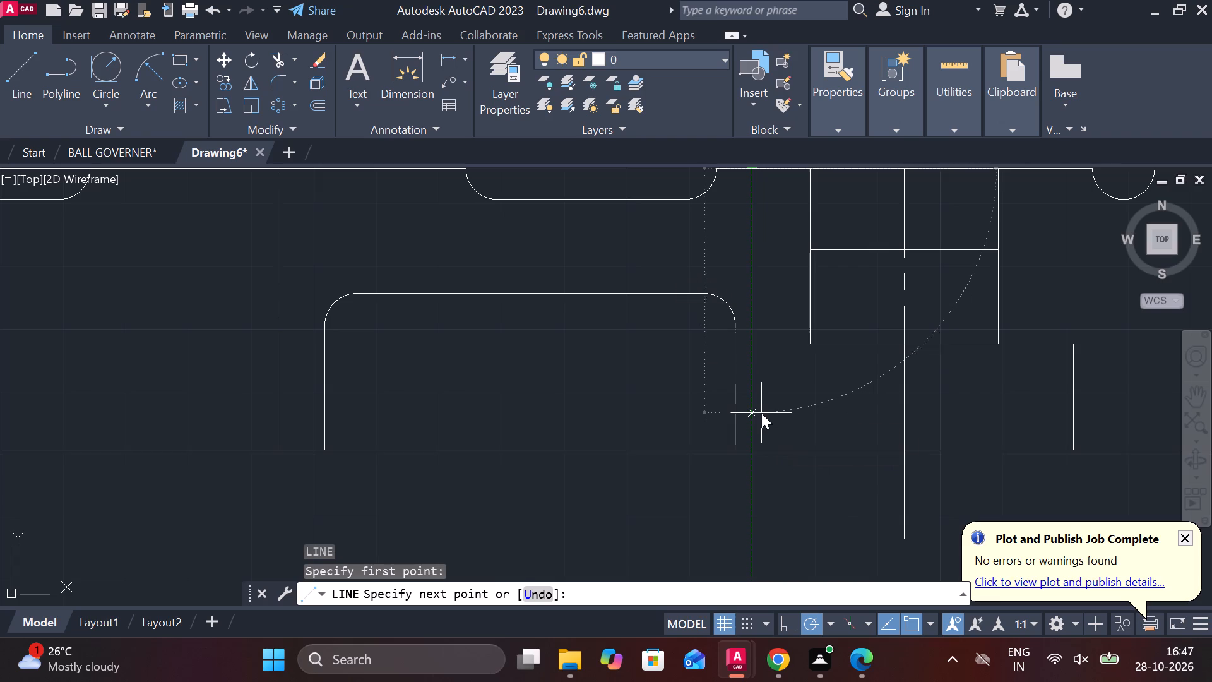
{"action": "left_click", "coordinate": [1071, 416]}
{"action": "key", "text": "Escape"}
Erase the 40 mm vertical construction line between the recess and the hole.
{"action": "double_click", "coordinate": [756, 299]}
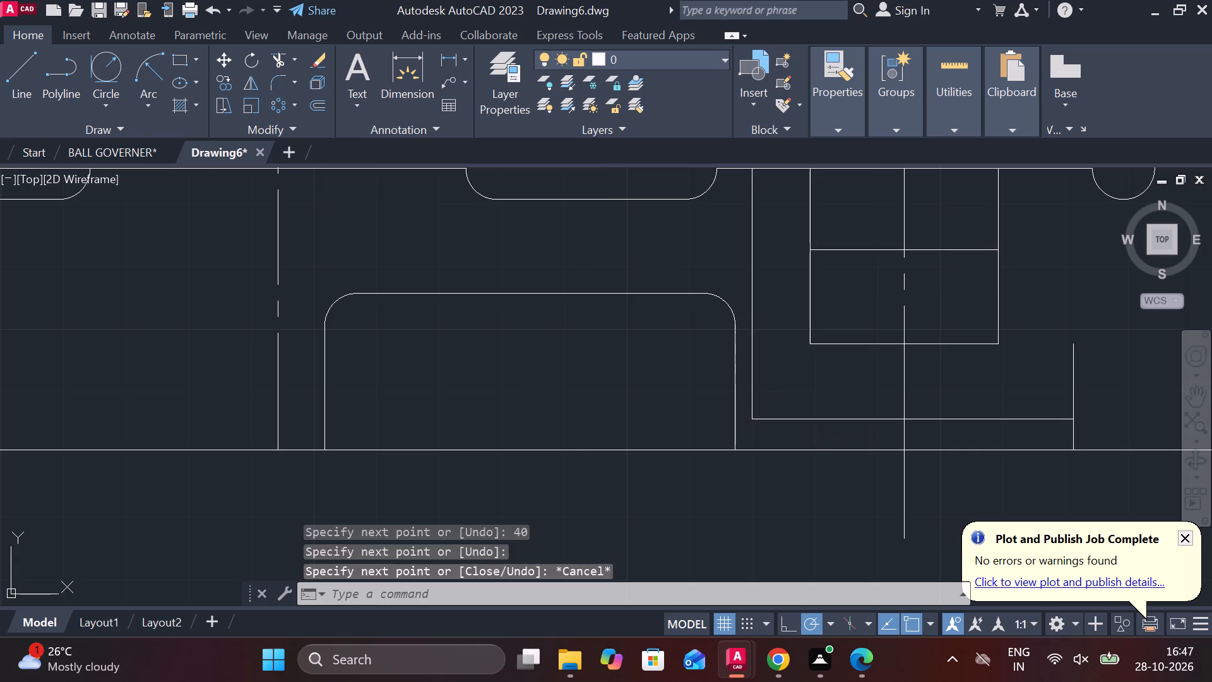
{"action": "type", "text": "E"}
{"action": "key", "text": "space"}
Lengthen the low horizontal line below the hole leftward to meet the filleted recess's right side.
{"action": "left_click", "coordinate": [773, 421]}
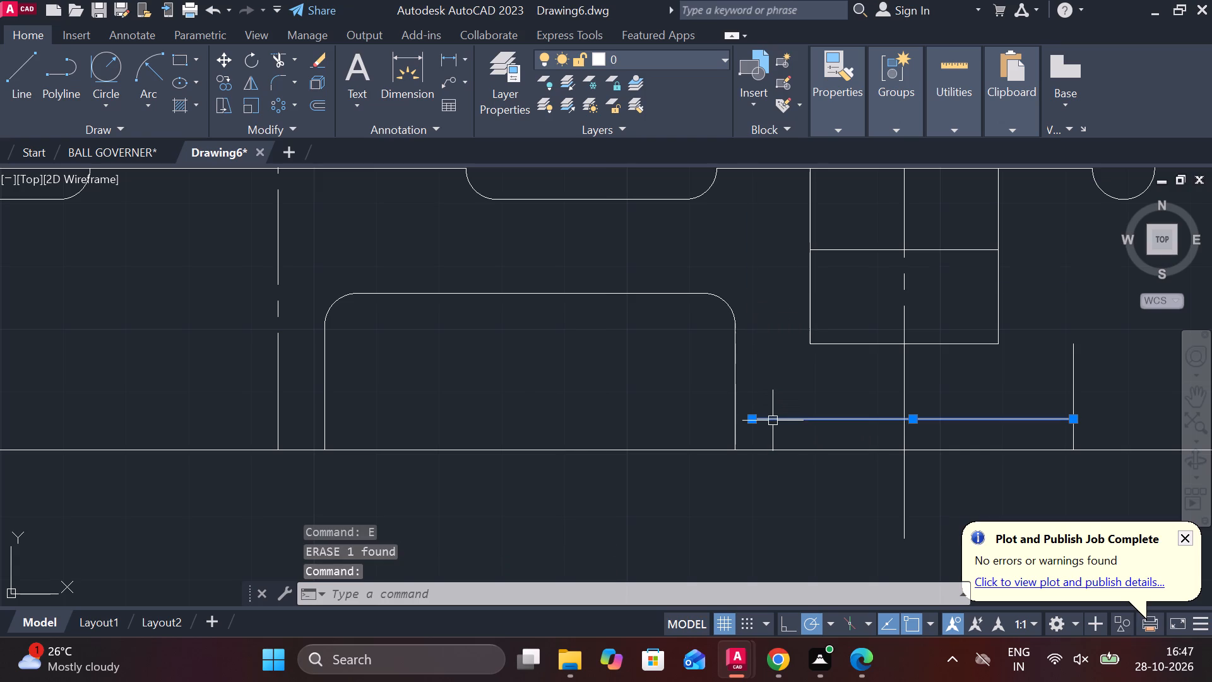
{"action": "left_click", "coordinate": [797, 460]}
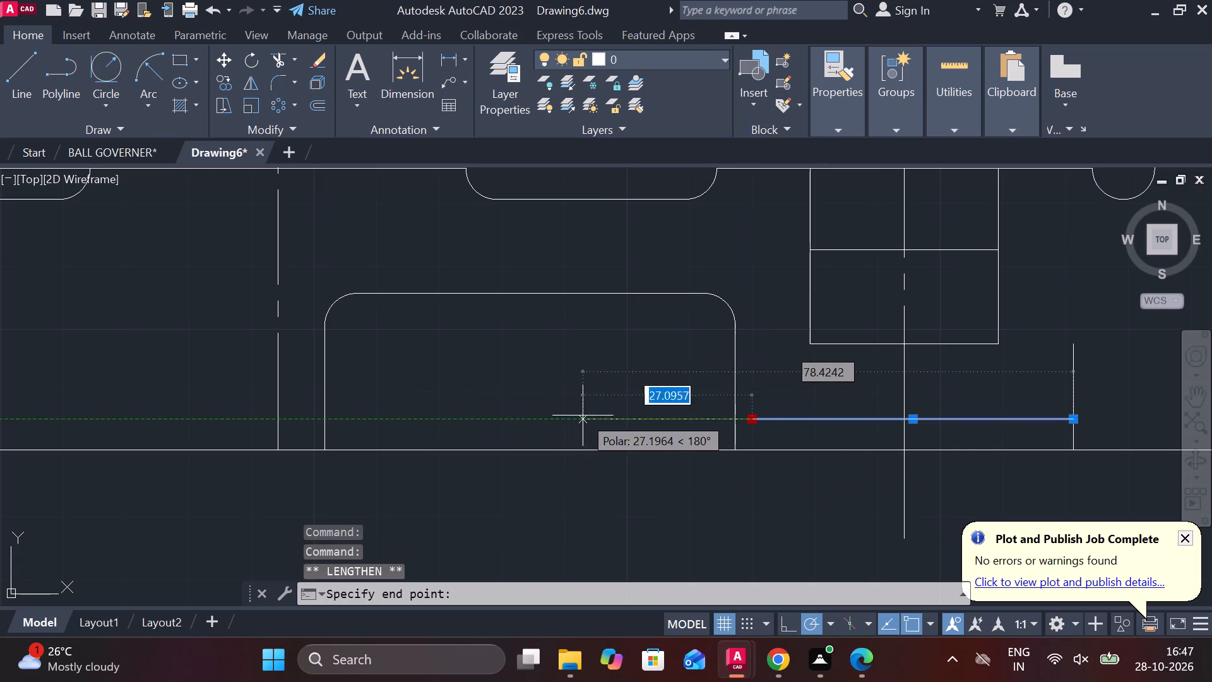
{"action": "left_click", "coordinate": [731, 417]}
{"action": "key", "text": "Escape"}
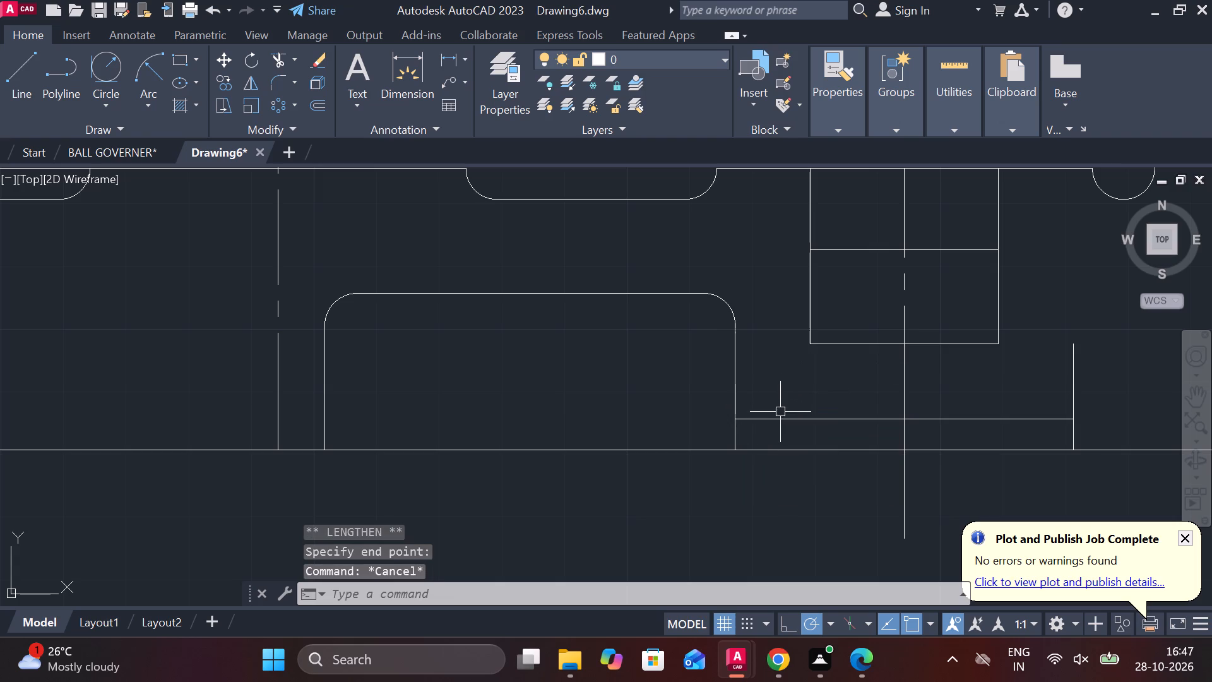
Trim the recess's right side line below its junction with the low horizontal line.
{"action": "type", "text": "TR"}
{"action": "key", "text": "space"}
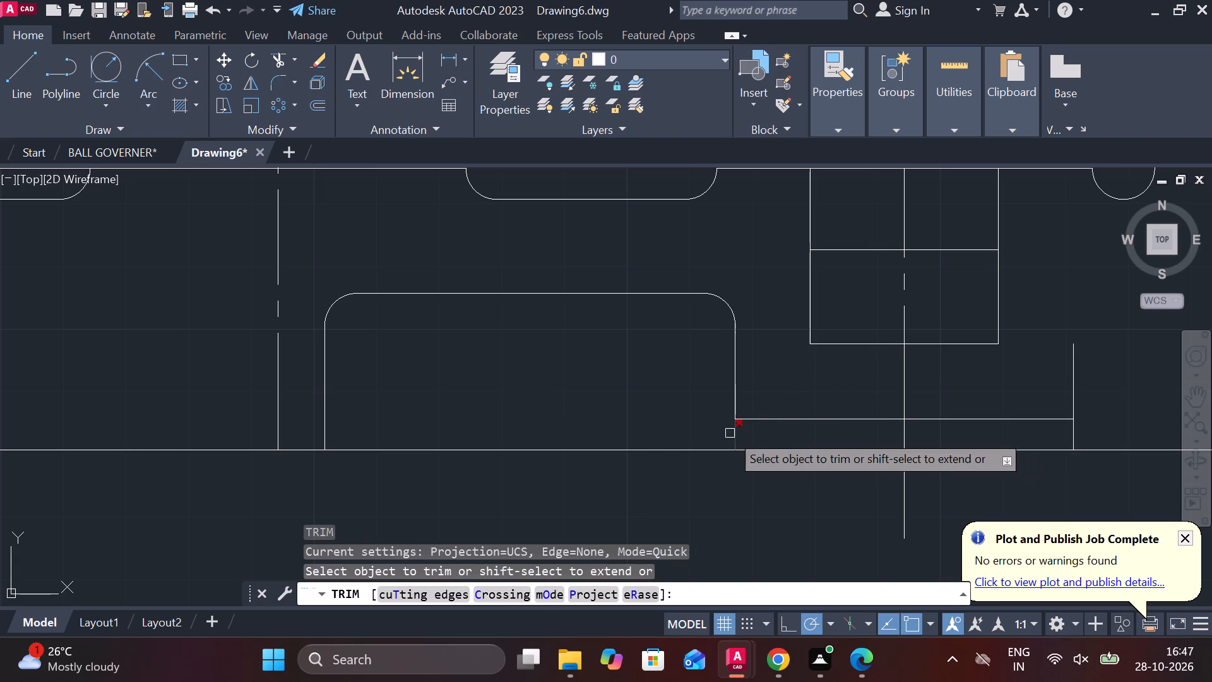
{"action": "left_click", "coordinate": [730, 433]}
{"action": "left_click", "coordinate": [743, 435]}
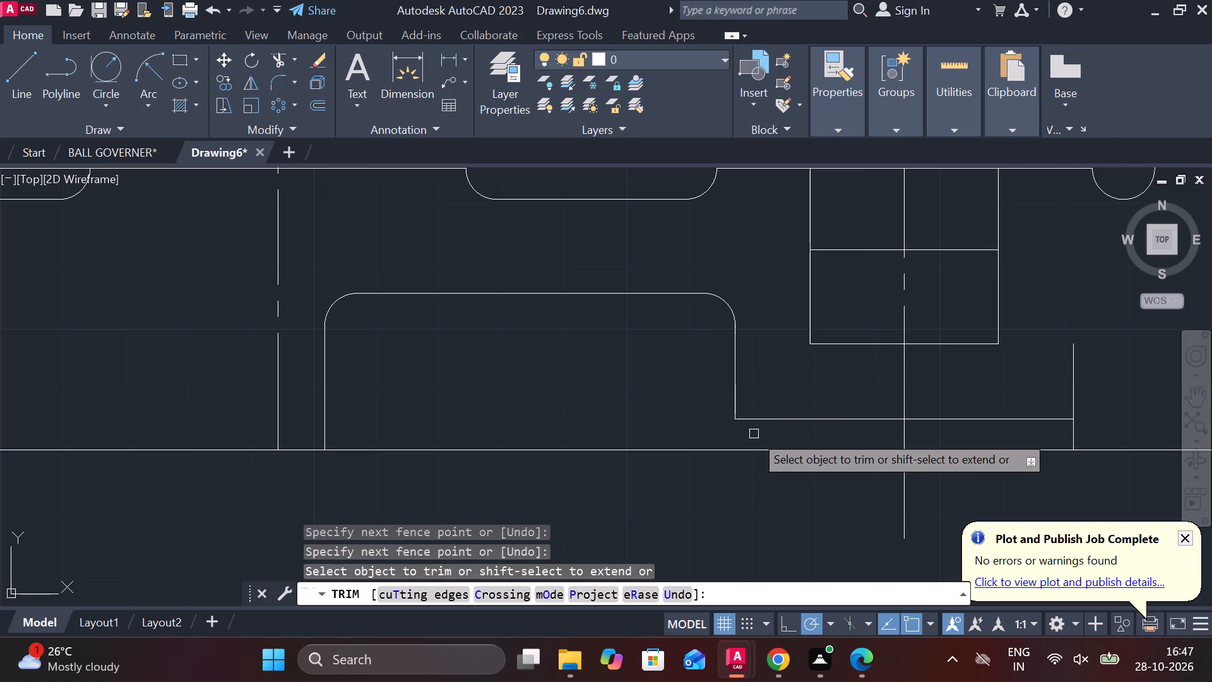
{"action": "middle_click_drag", "start_coordinate": [596, 433], "coordinate": [316, 428]}
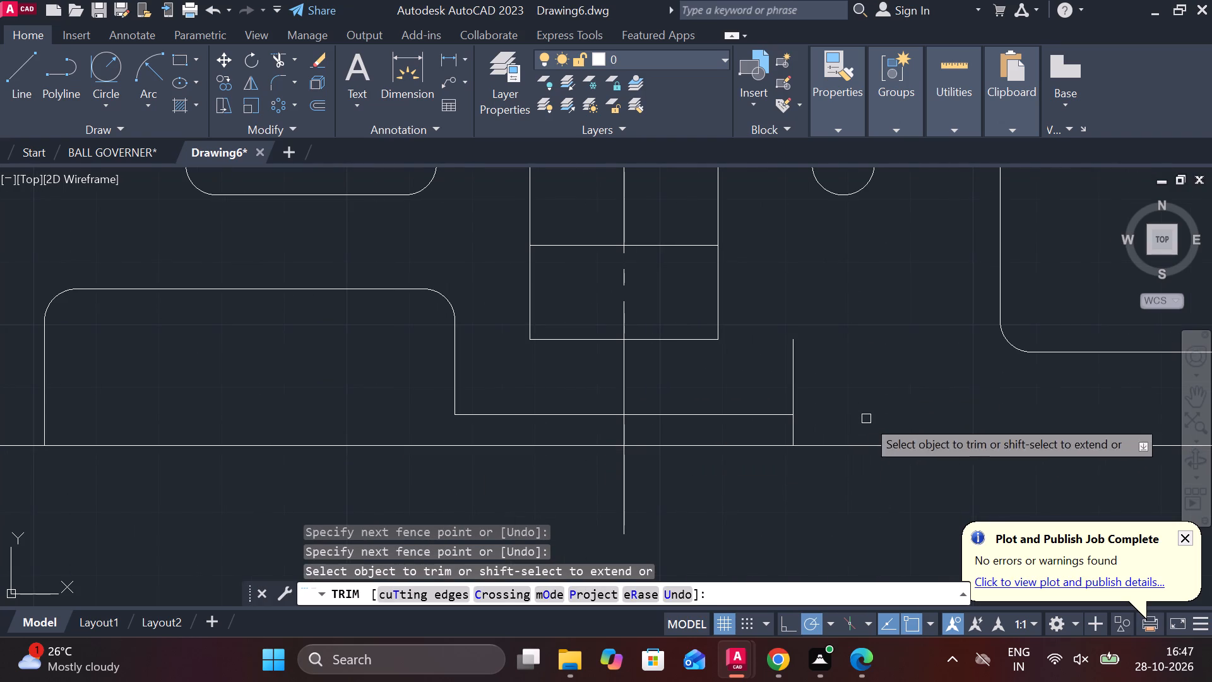
{"action": "middle_click_drag", "start_coordinate": [849, 402], "coordinate": [754, 506]}
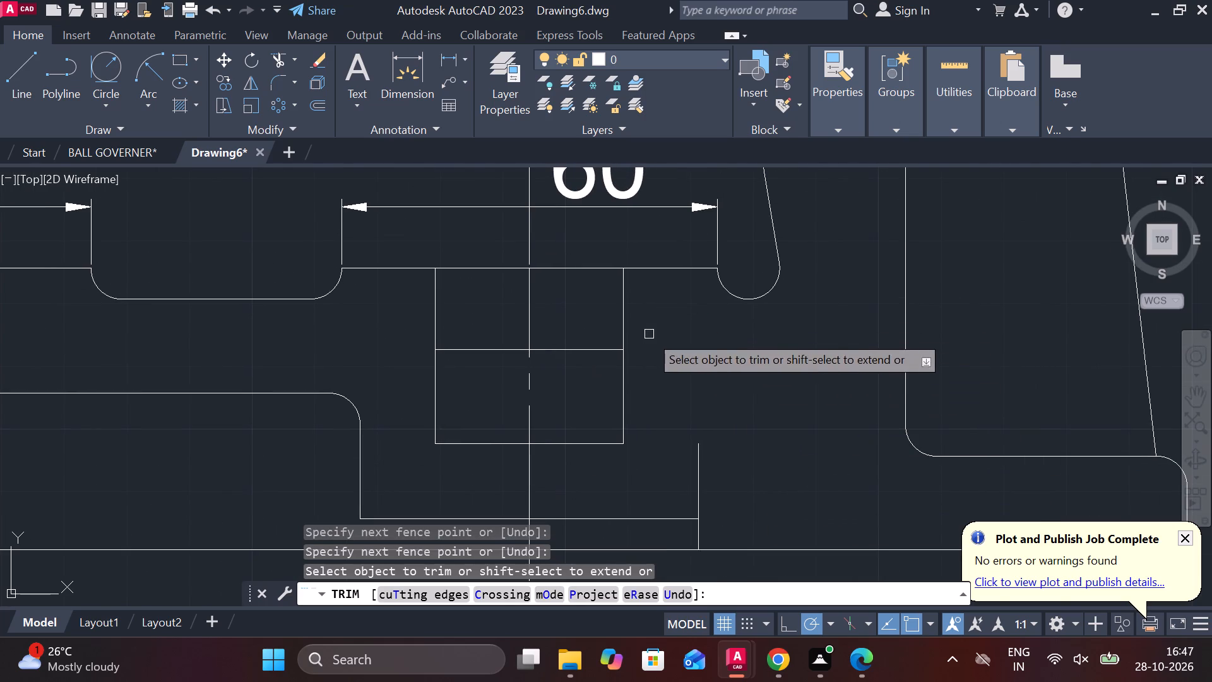
{"action": "middle_click_drag", "start_coordinate": [691, 376], "coordinate": [587, 298]}
{"action": "key", "text": "Escape"}
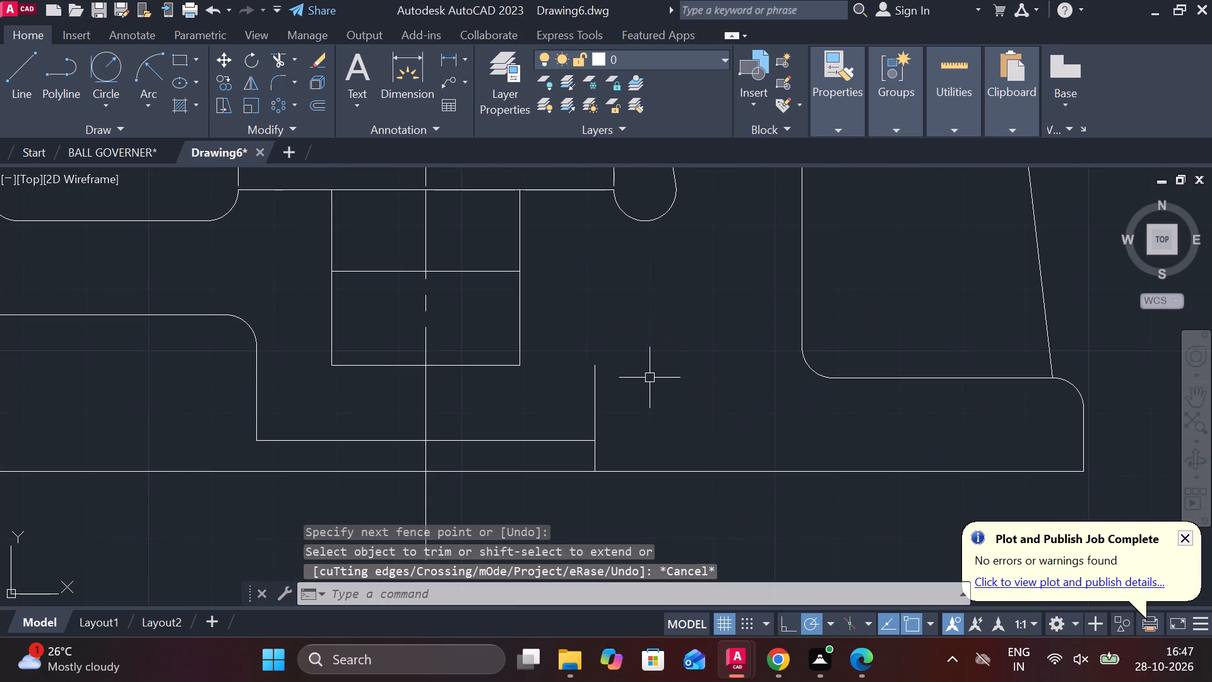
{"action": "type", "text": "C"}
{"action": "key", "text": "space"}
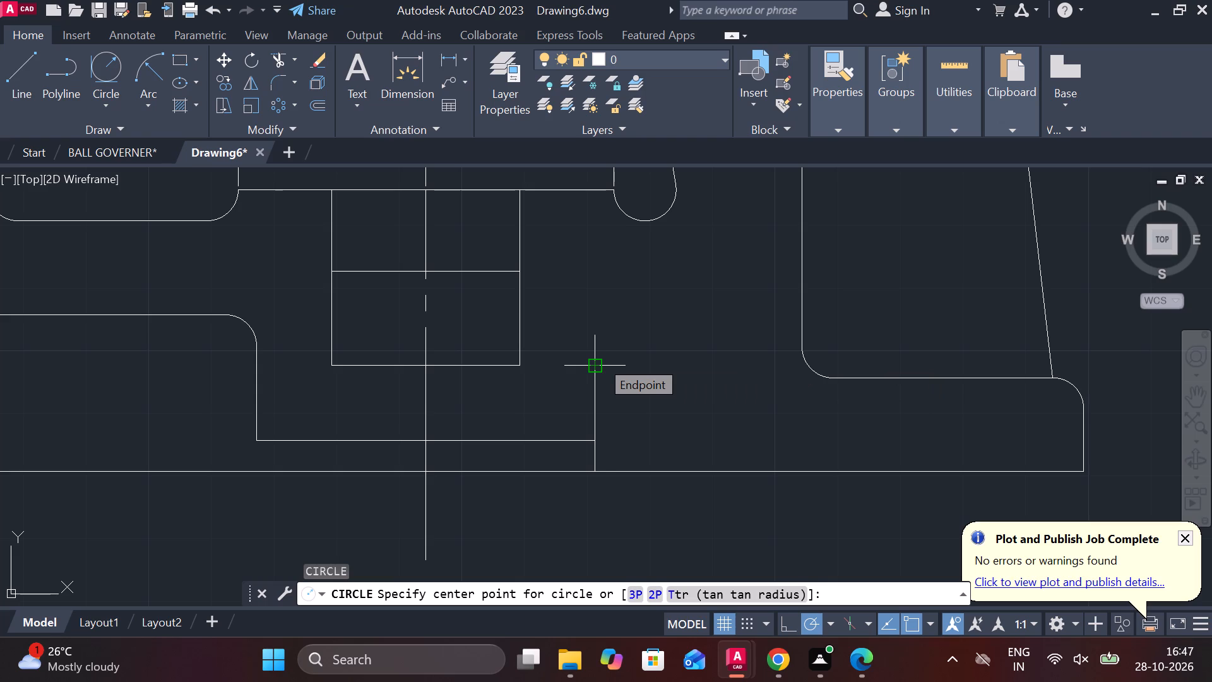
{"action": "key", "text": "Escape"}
Lengthen the right-hand 27 mm offset line upward to align with the recess's top line.
{"action": "left_click", "coordinate": [598, 384]}
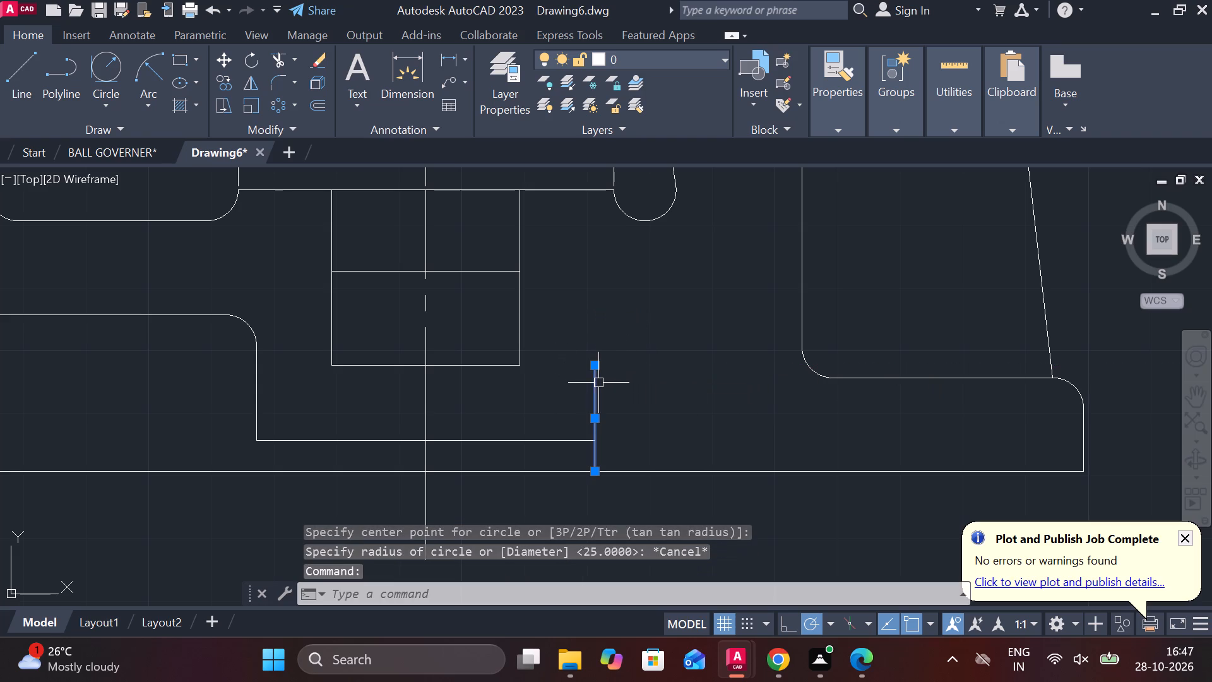
{"action": "left_click", "coordinate": [659, 408]}
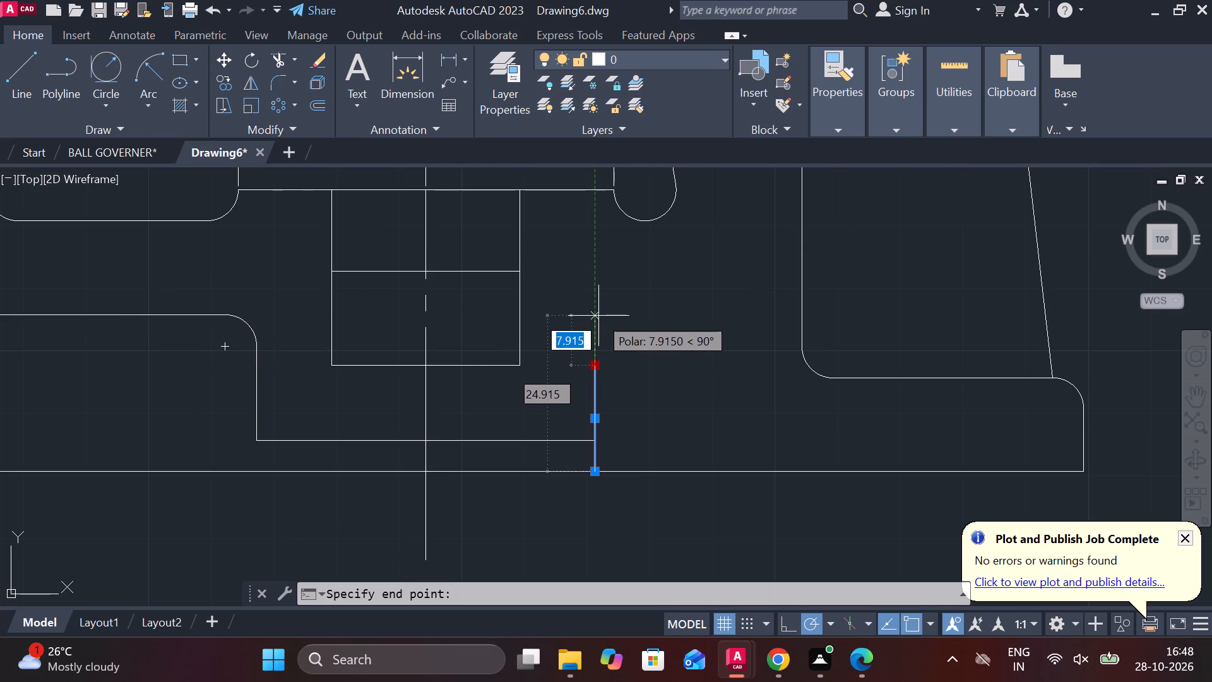
{"action": "left_click", "coordinate": [158, 315]}
{"action": "key", "text": "Escape"}
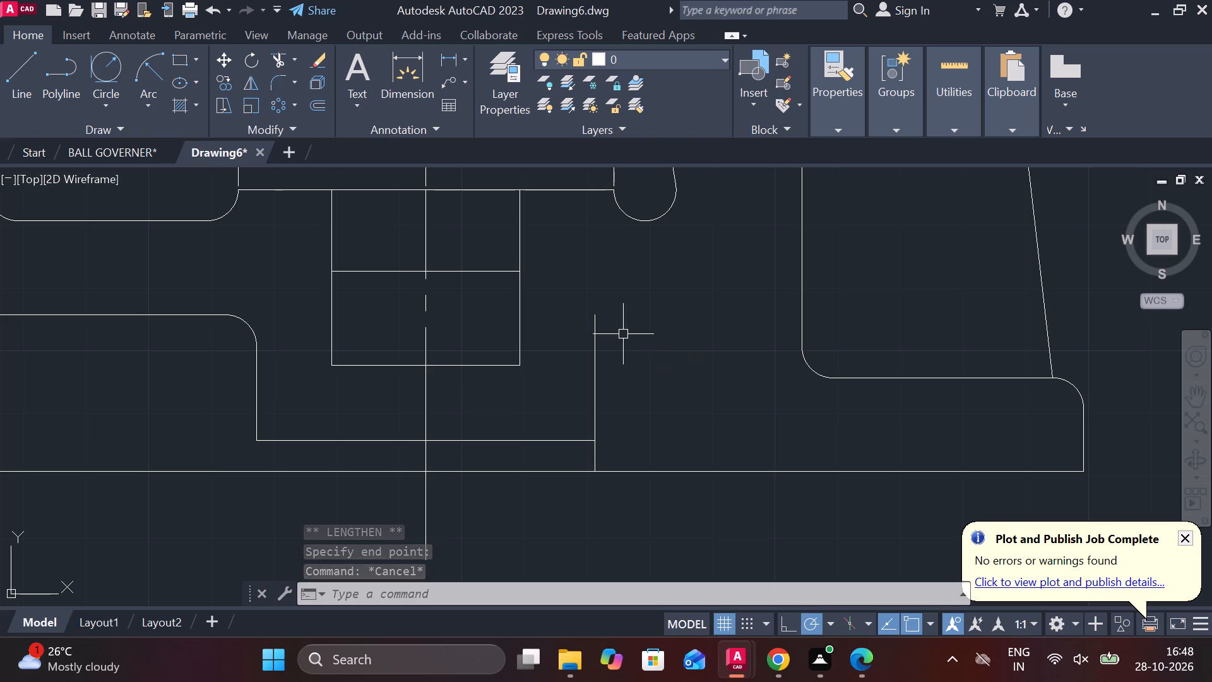
Draw a two-point circle of 10 mm diameter extending rightward from the top end of the right-hand offset line.
{"action": "type", "text": "C"}
{"action": "key", "text": "space"}
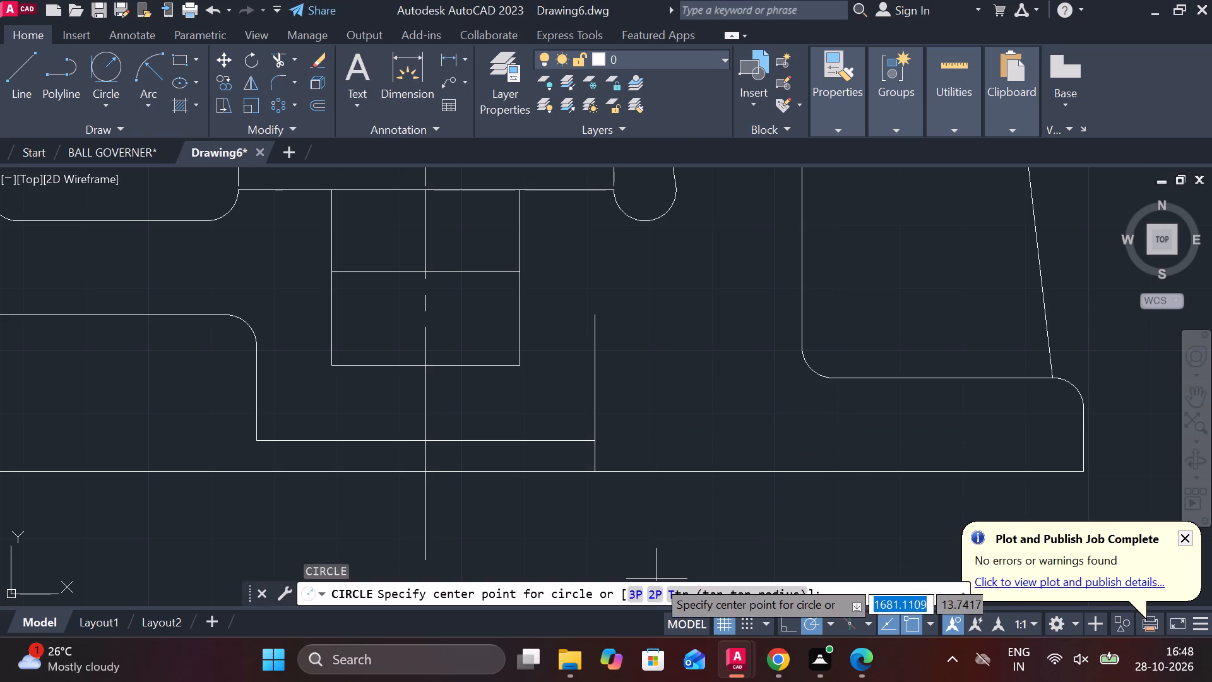
{"action": "left_click", "coordinate": [655, 590]}
{"action": "left_click", "coordinate": [598, 309]}
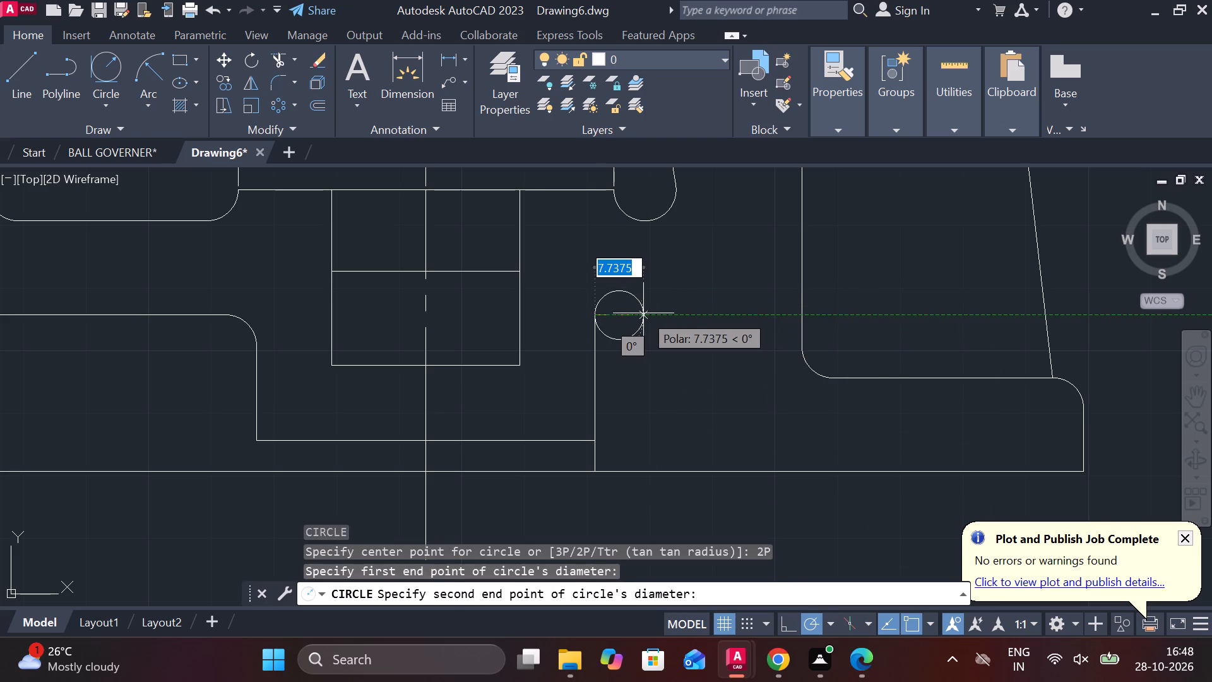
{"action": "type", "text": "10"}
{"action": "key", "text": "Return"}
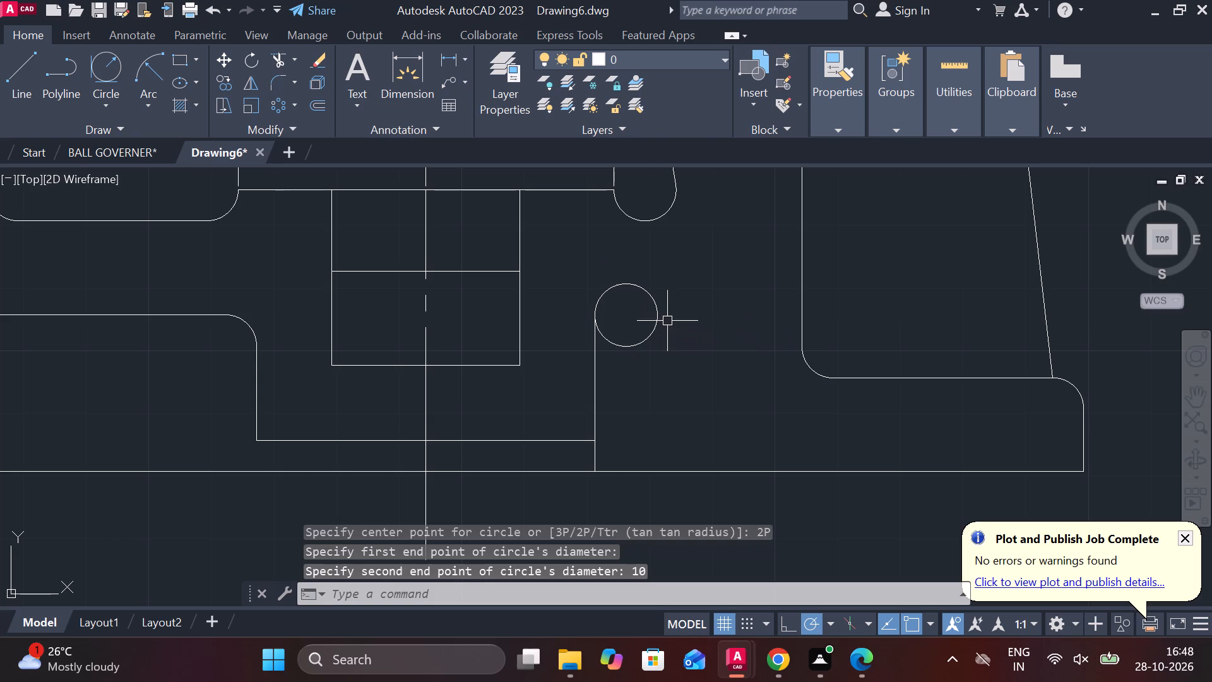
Draw a vertical line from the 10 mm circle's right quadrant down to the base's bottom edge.
{"action": "key", "text": "l"}
{"action": "key", "text": "Return"}
{"action": "left_click", "coordinate": [665, 314]}
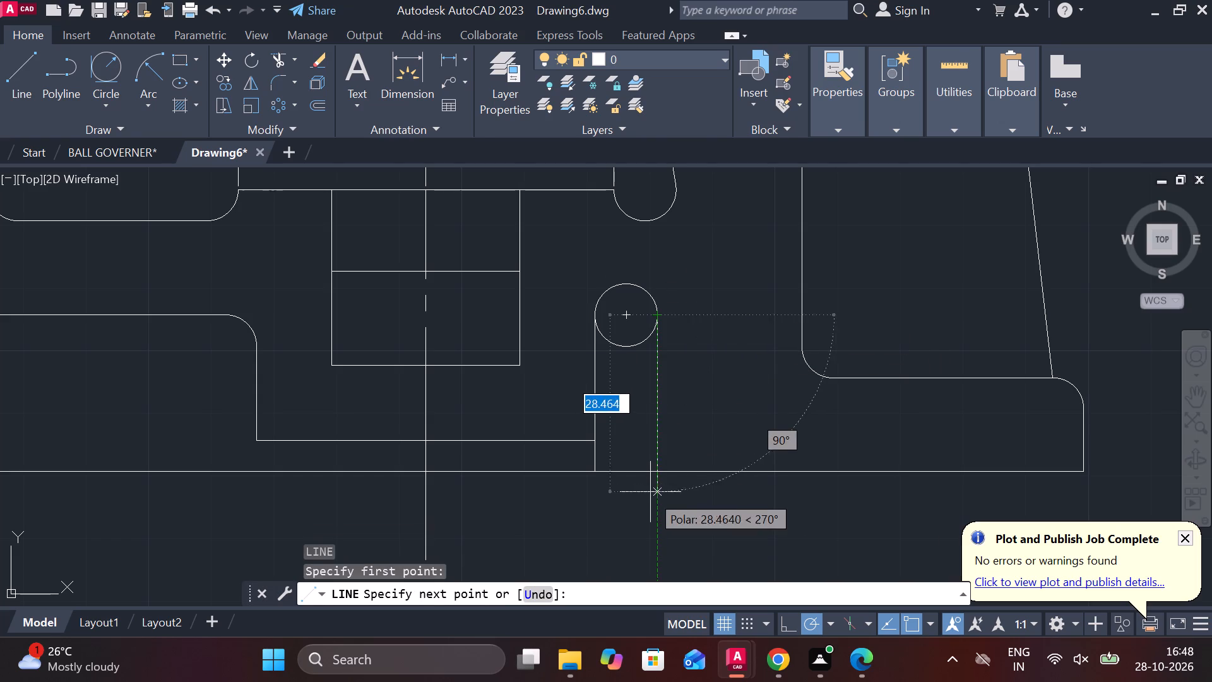
{"action": "left_click", "coordinate": [651, 470]}
{"action": "key", "text": "Escape"}
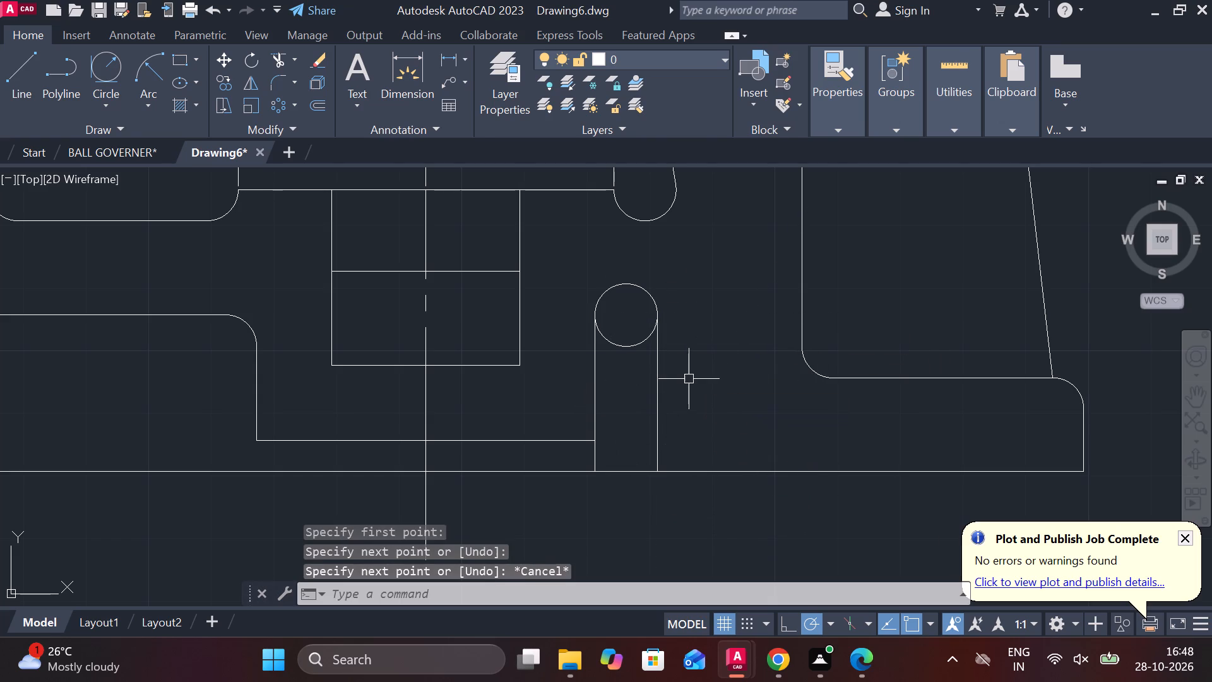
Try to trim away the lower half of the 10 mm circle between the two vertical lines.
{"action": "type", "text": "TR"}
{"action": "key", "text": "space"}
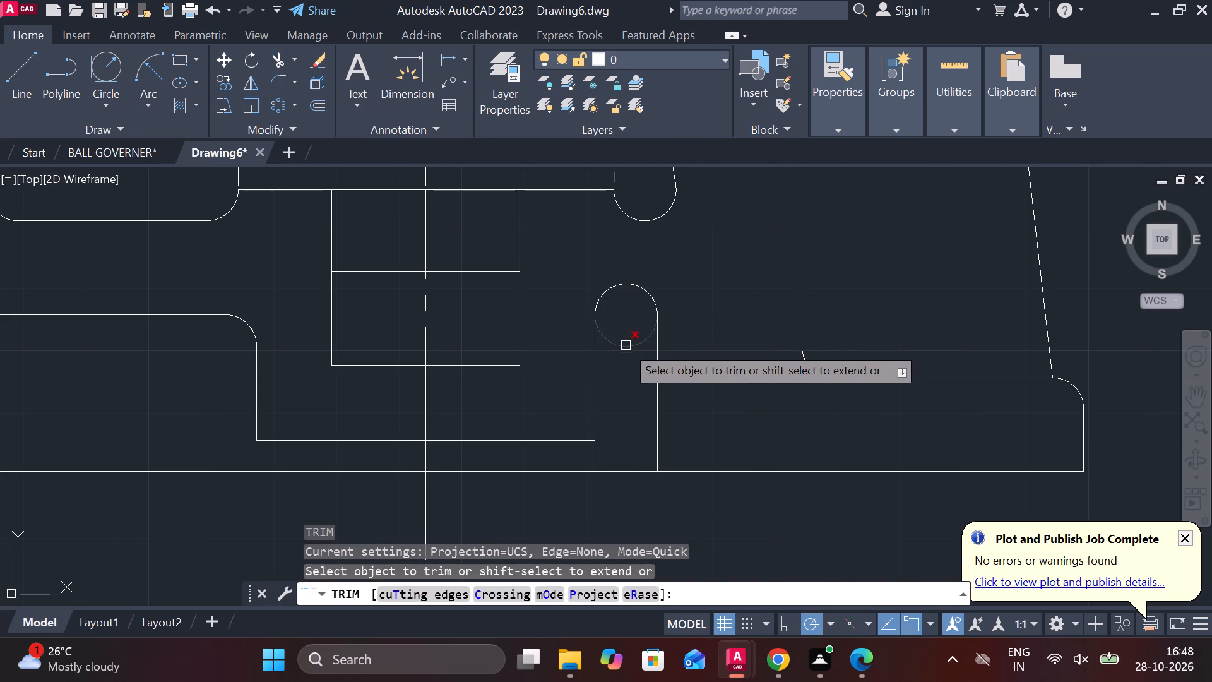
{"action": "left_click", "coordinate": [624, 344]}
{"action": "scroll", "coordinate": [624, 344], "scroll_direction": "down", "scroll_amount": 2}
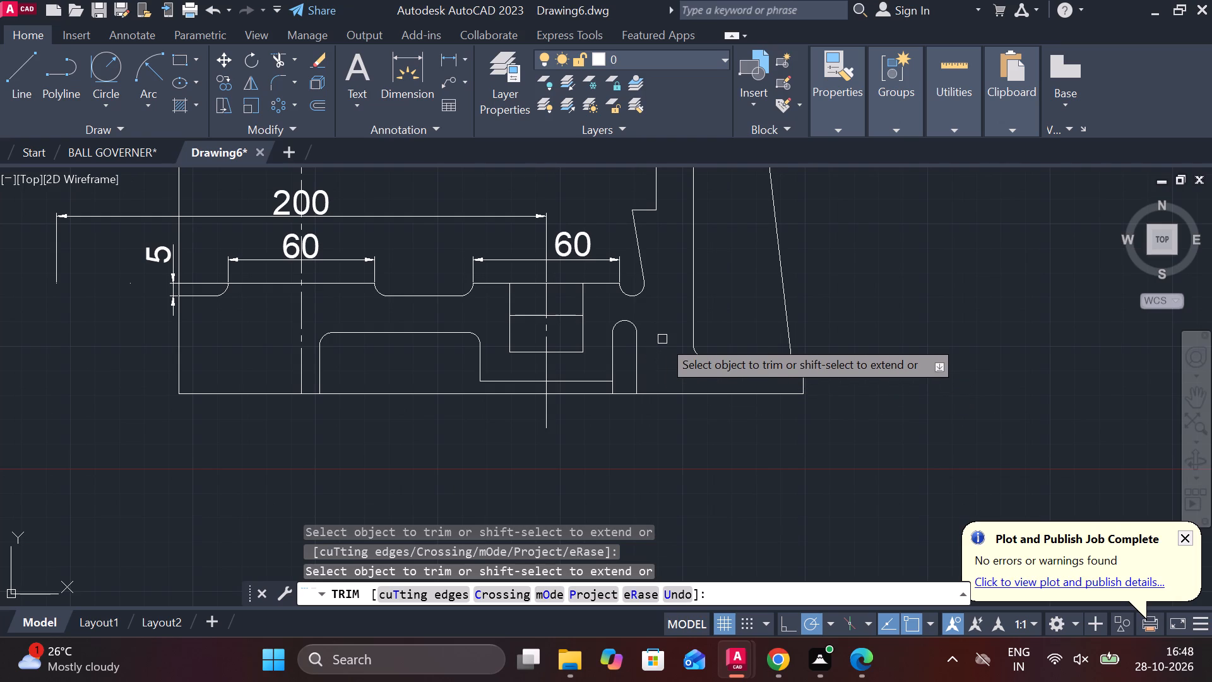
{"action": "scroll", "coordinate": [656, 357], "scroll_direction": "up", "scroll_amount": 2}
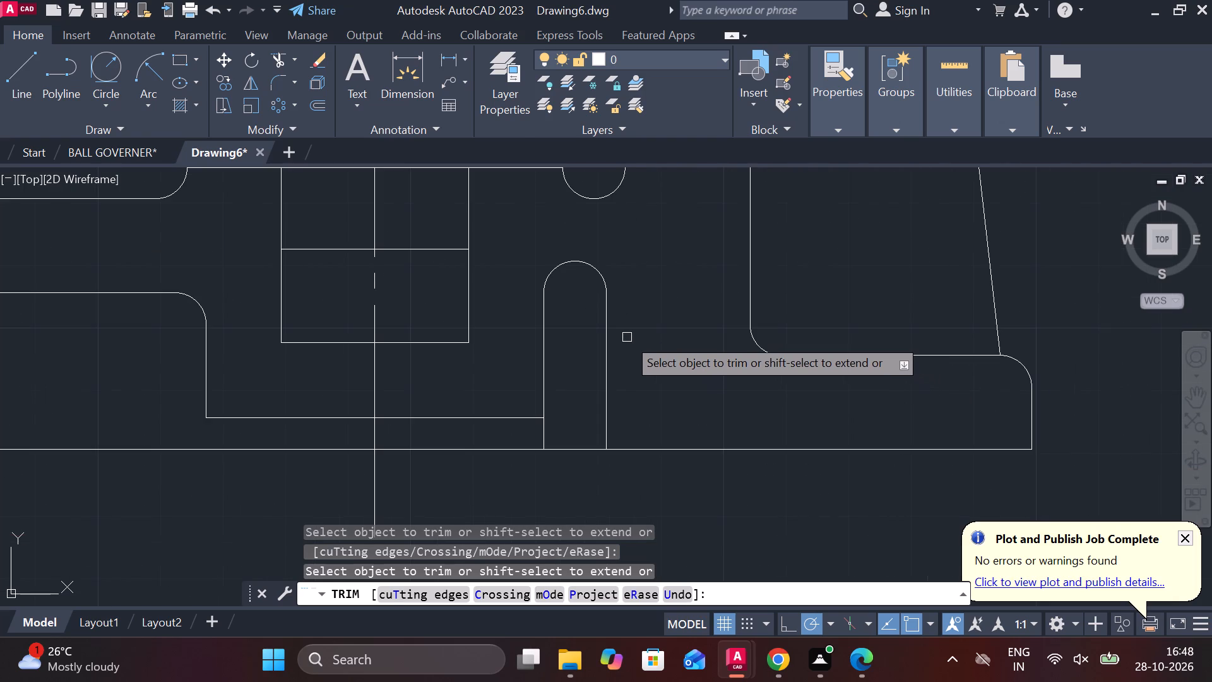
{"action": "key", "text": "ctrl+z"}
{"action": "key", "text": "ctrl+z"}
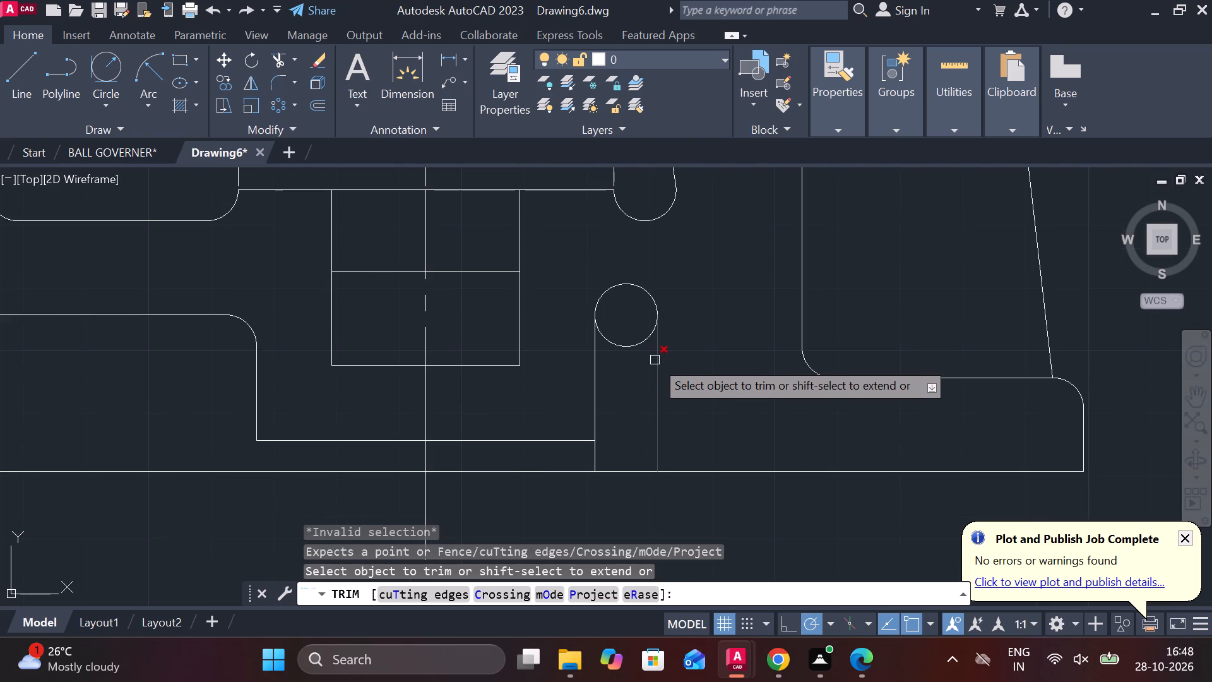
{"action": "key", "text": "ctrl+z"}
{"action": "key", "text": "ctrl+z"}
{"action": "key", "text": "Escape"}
Erase the 10 mm circle and the vertical line running down from its right quadrant.
{"action": "left_click", "coordinate": [642, 344]}
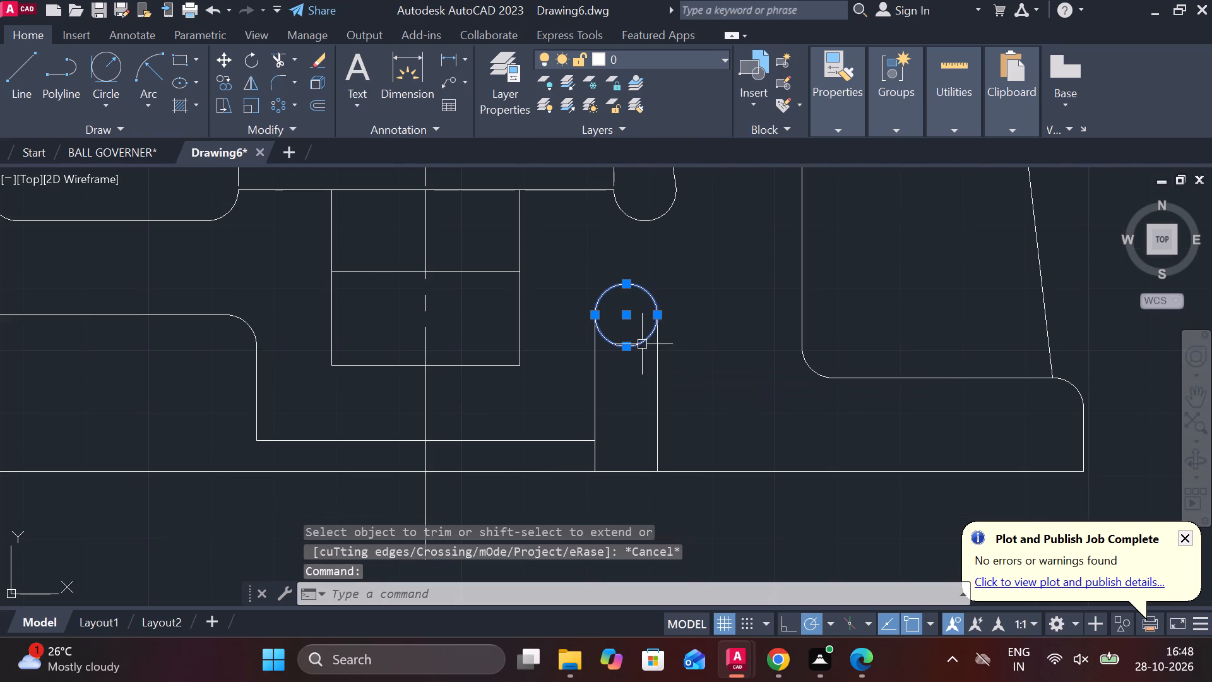
{"action": "left_click", "coordinate": [660, 378]}
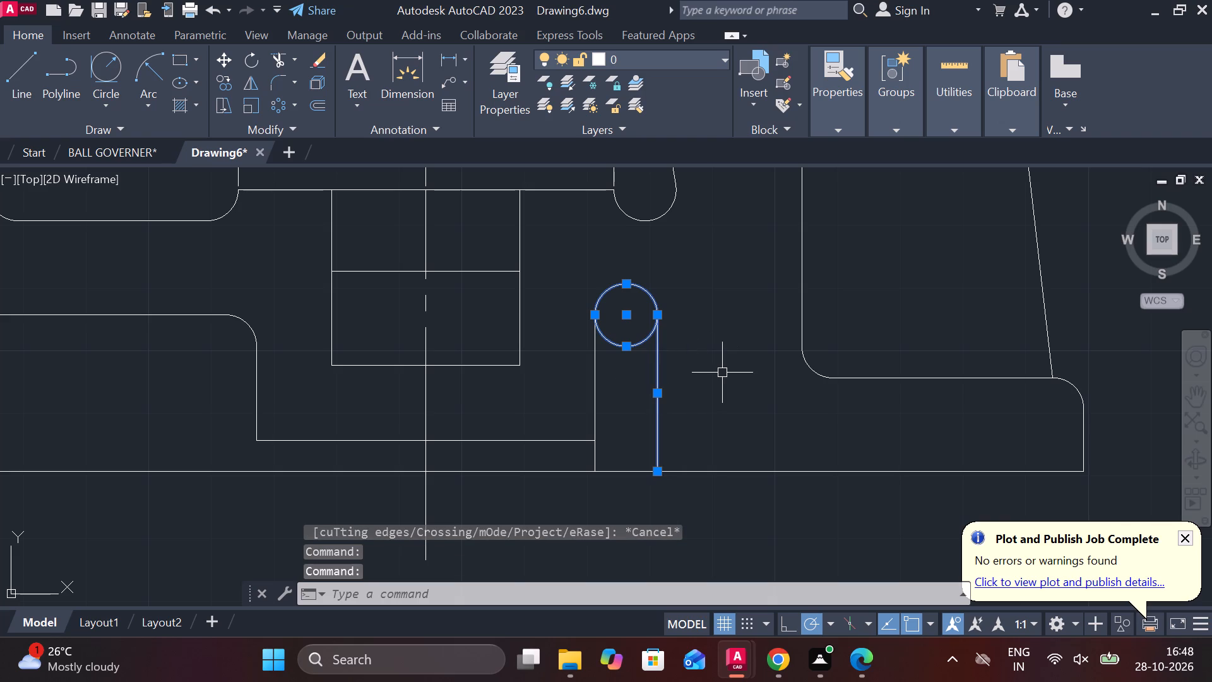
{"action": "type", "text": "E C"}
Draw a two-point circle of 15 mm diameter extending rightward from the top end of the right-hand offset line.
{"action": "key", "text": "space"}
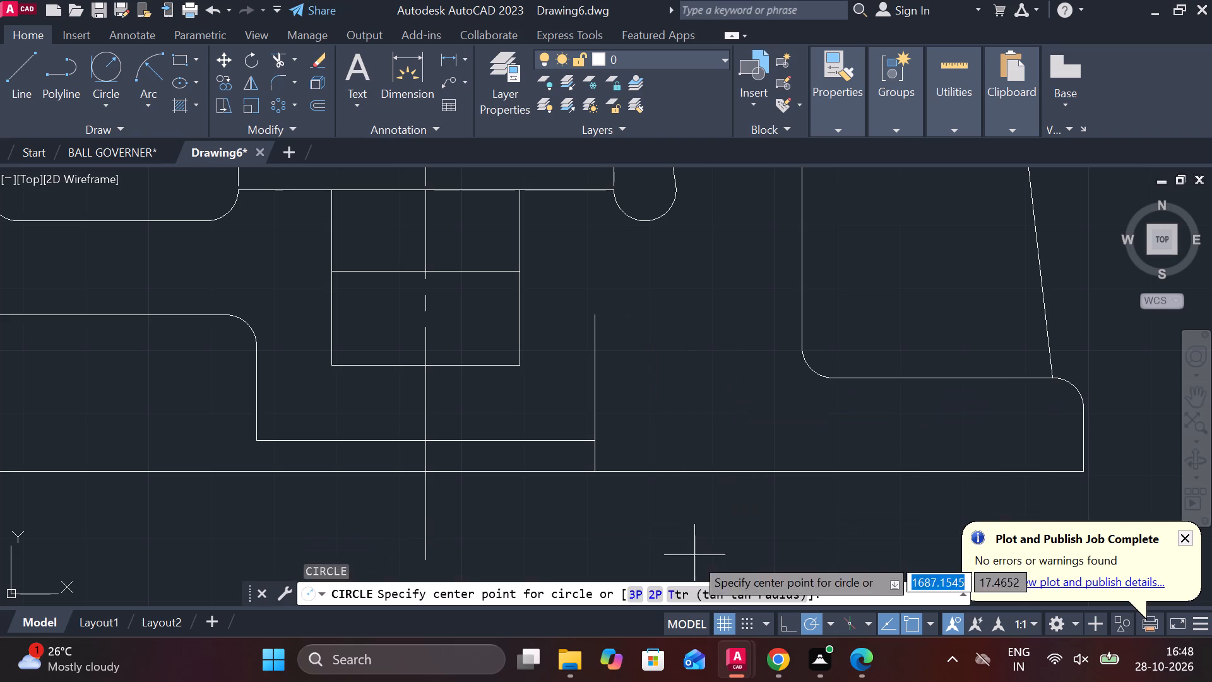
{"action": "left_click", "coordinate": [651, 587]}
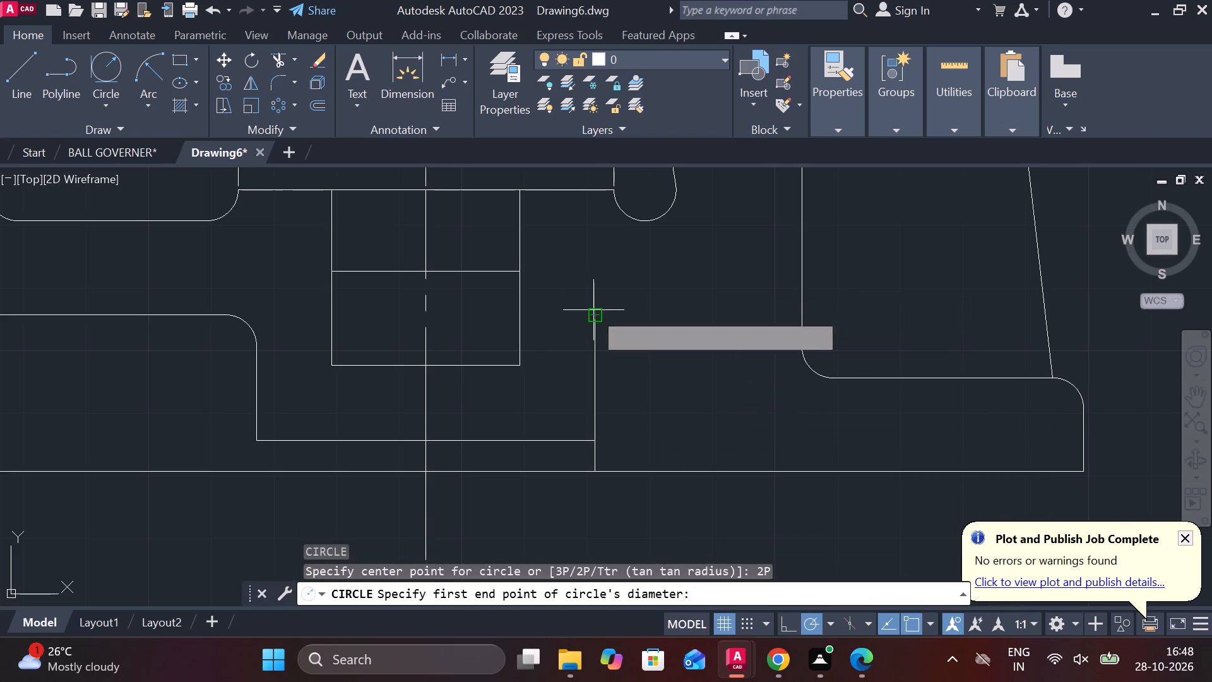
{"action": "left_click", "coordinate": [593, 315]}
{"action": "type", "text": "15"}
{"action": "key", "text": "Return"}
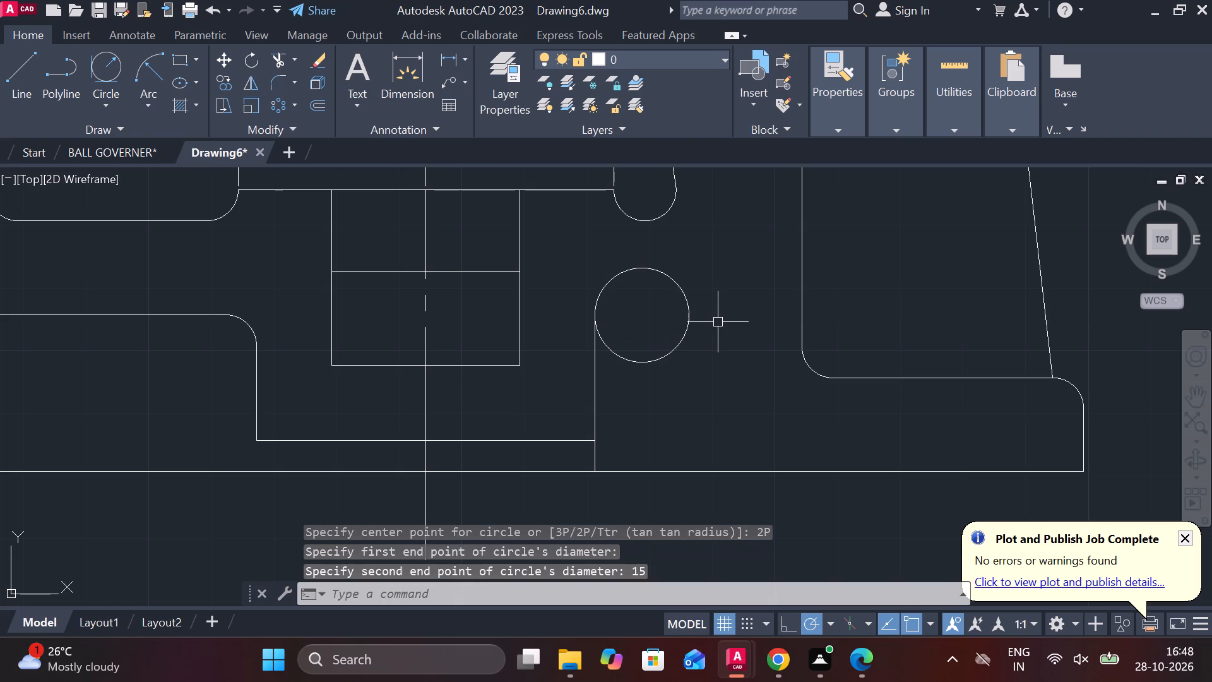
Draw a vertical line from the 15 mm circle's right quadrant down to the base's bottom edge.
{"action": "key", "text": "l"}
{"action": "key", "text": "Return"}
{"action": "double_click", "coordinate": [687, 309]}
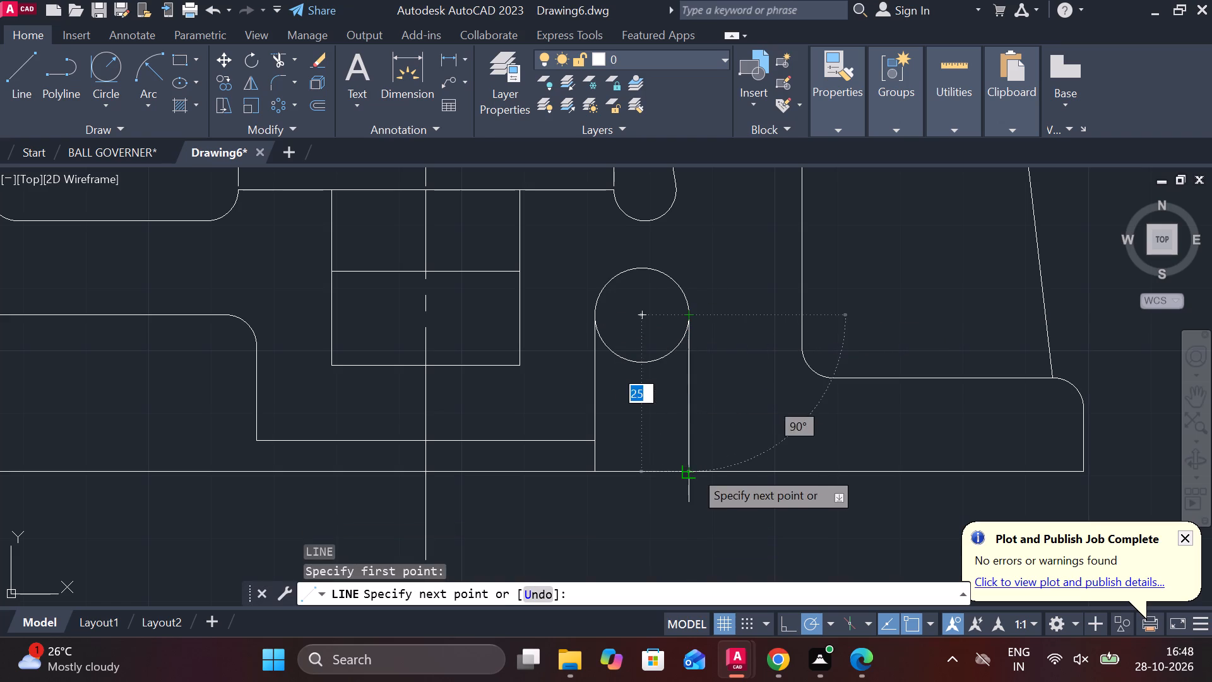
{"action": "left_click", "coordinate": [694, 470]}
{"action": "key", "text": "grave"}
{"action": "key", "text": "Escape"}
Trim away the lower half of the 15 mm circle to leave a round-topped slot.
{"action": "type", "text": "TR"}
{"action": "key", "text": "space"}
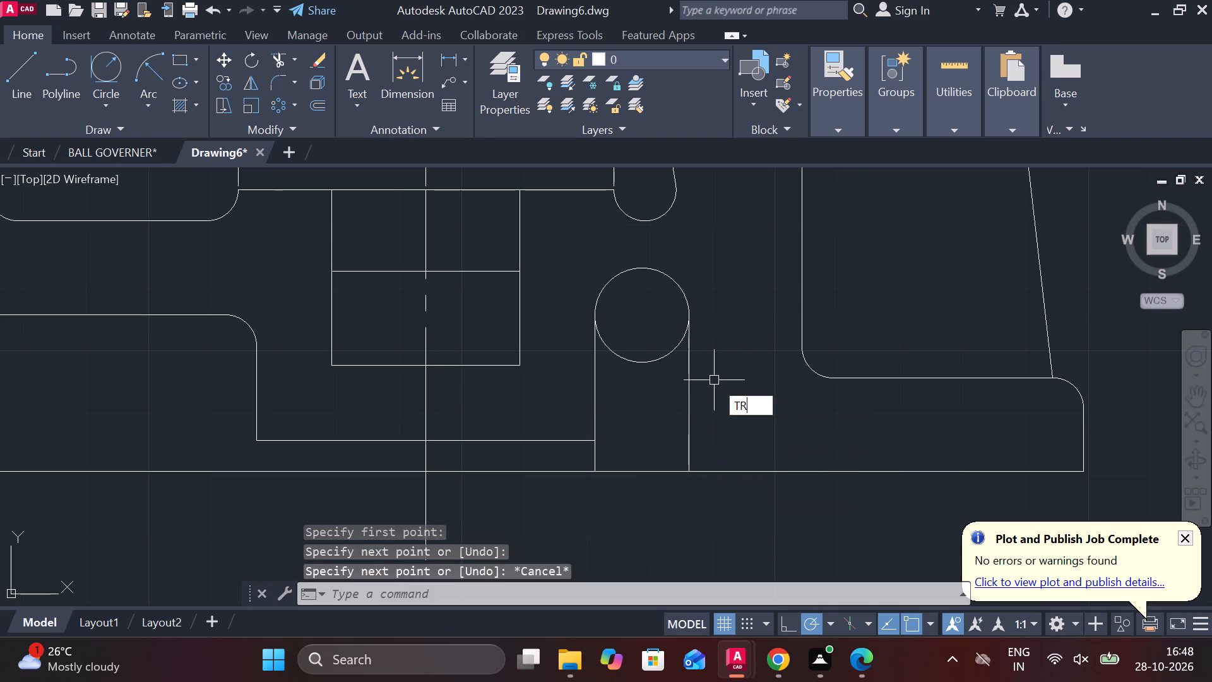
{"action": "left_click_drag", "start_coordinate": [655, 313], "coordinate": [648, 402]}
{"action": "scroll", "coordinate": [648, 393], "scroll_direction": "down", "scroll_amount": 2}
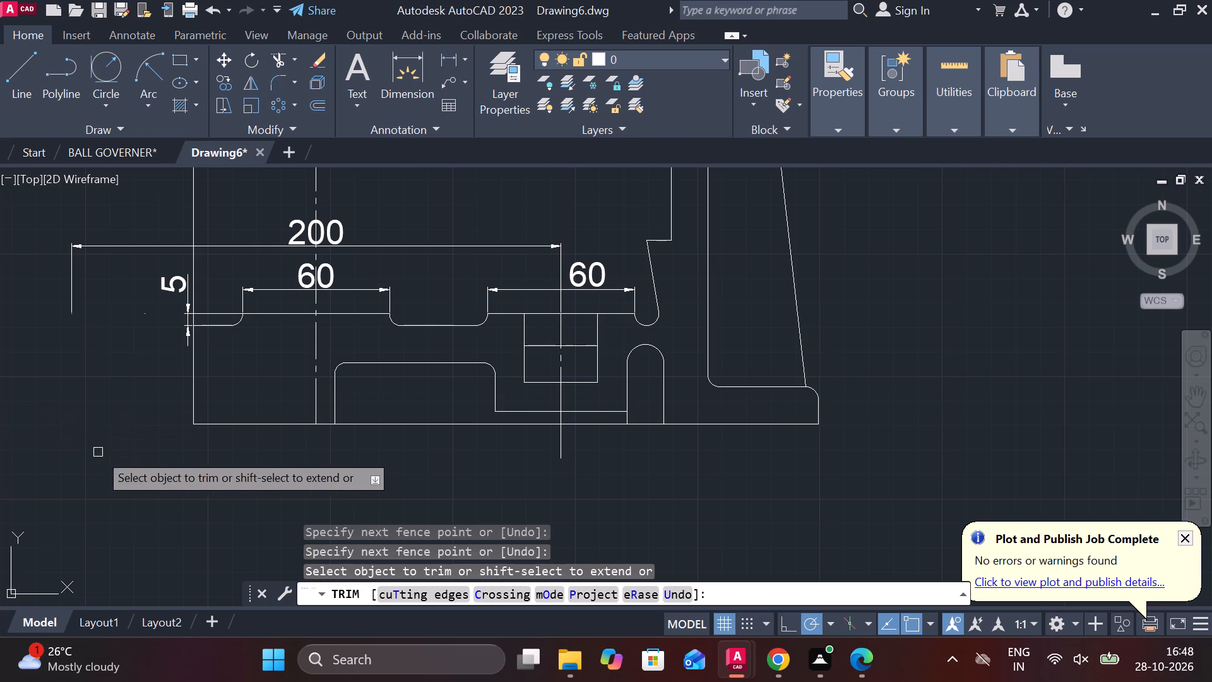
{"action": "middle_click_drag", "start_coordinate": [283, 484], "coordinate": [374, 493]}
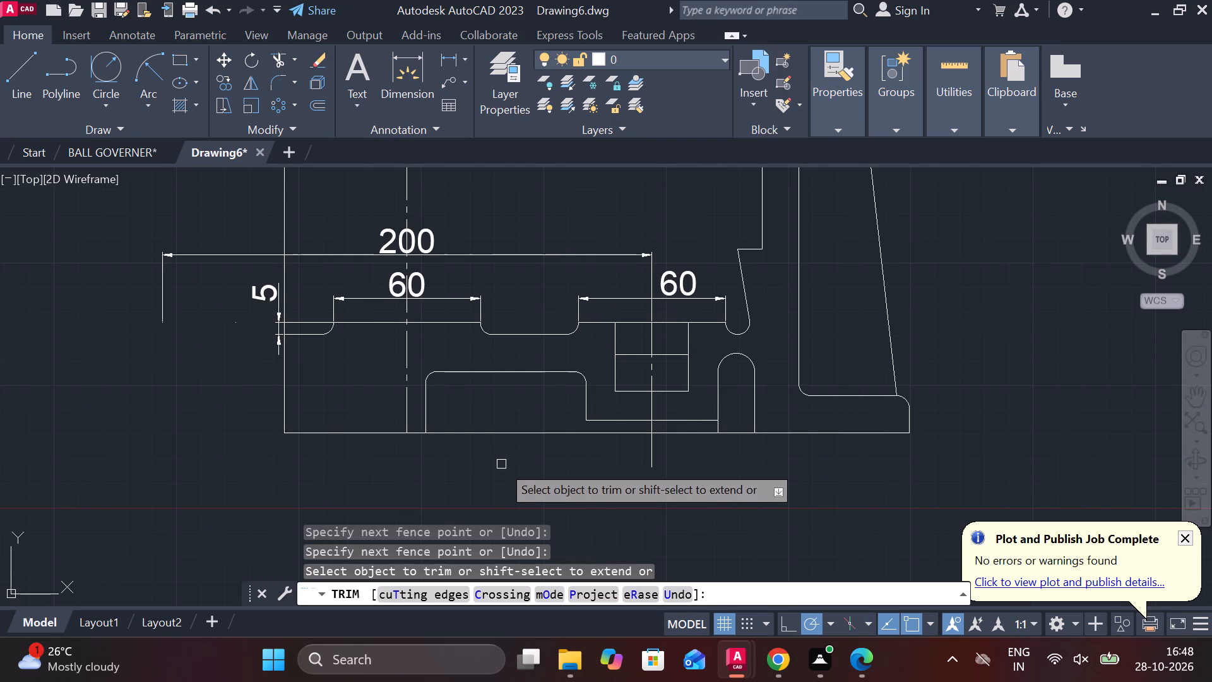
{"action": "key", "text": "Escape"}
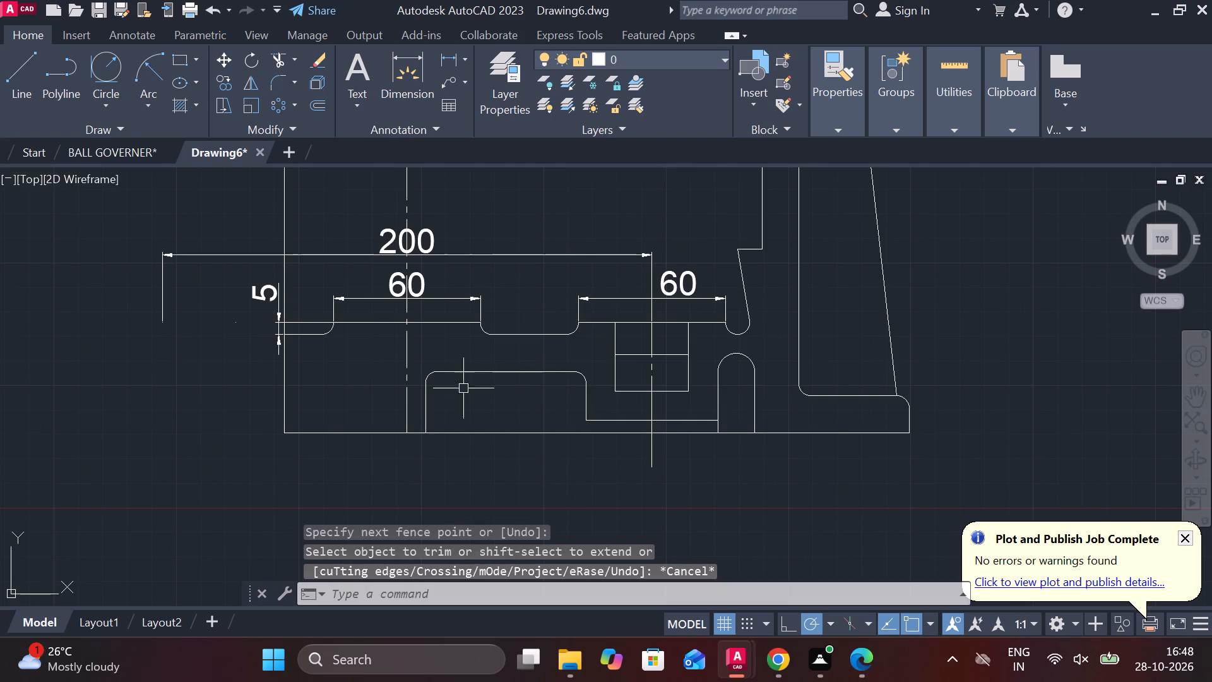
Mirror the recess's top line, its two corner fillets and left side line about the vertical centreline, keeping the originals.
{"action": "left_click", "coordinate": [489, 374]}
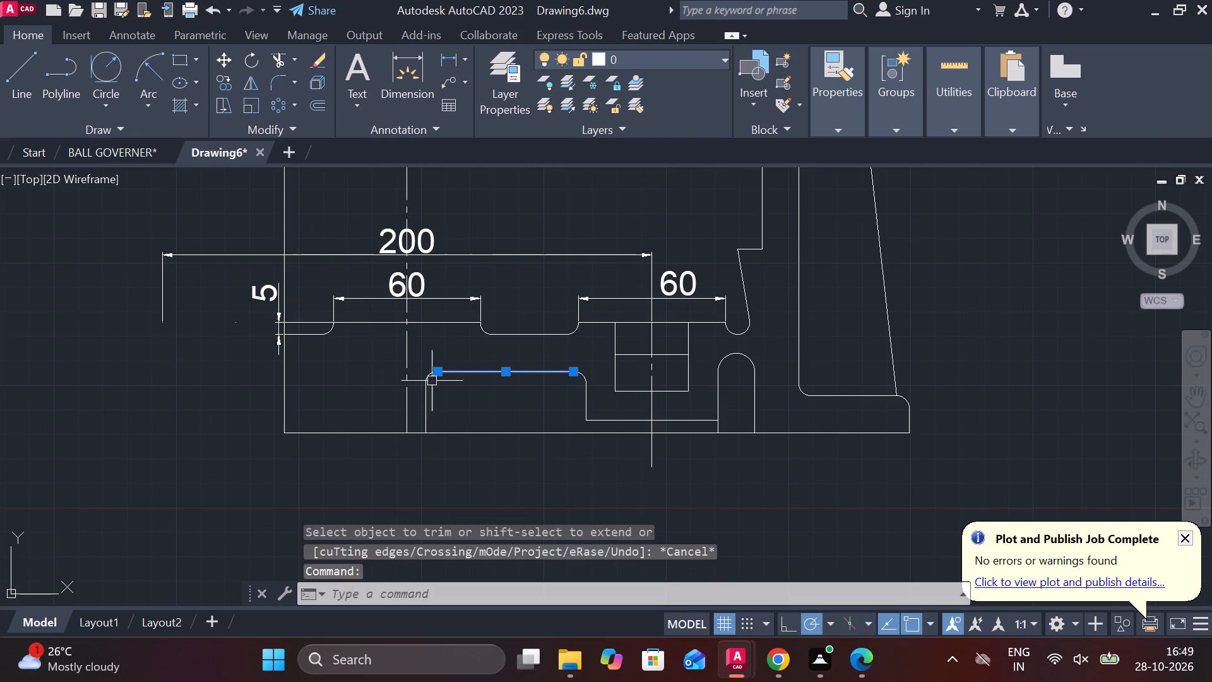
{"action": "left_click", "coordinate": [431, 381]}
{"action": "left_click", "coordinate": [583, 377]}
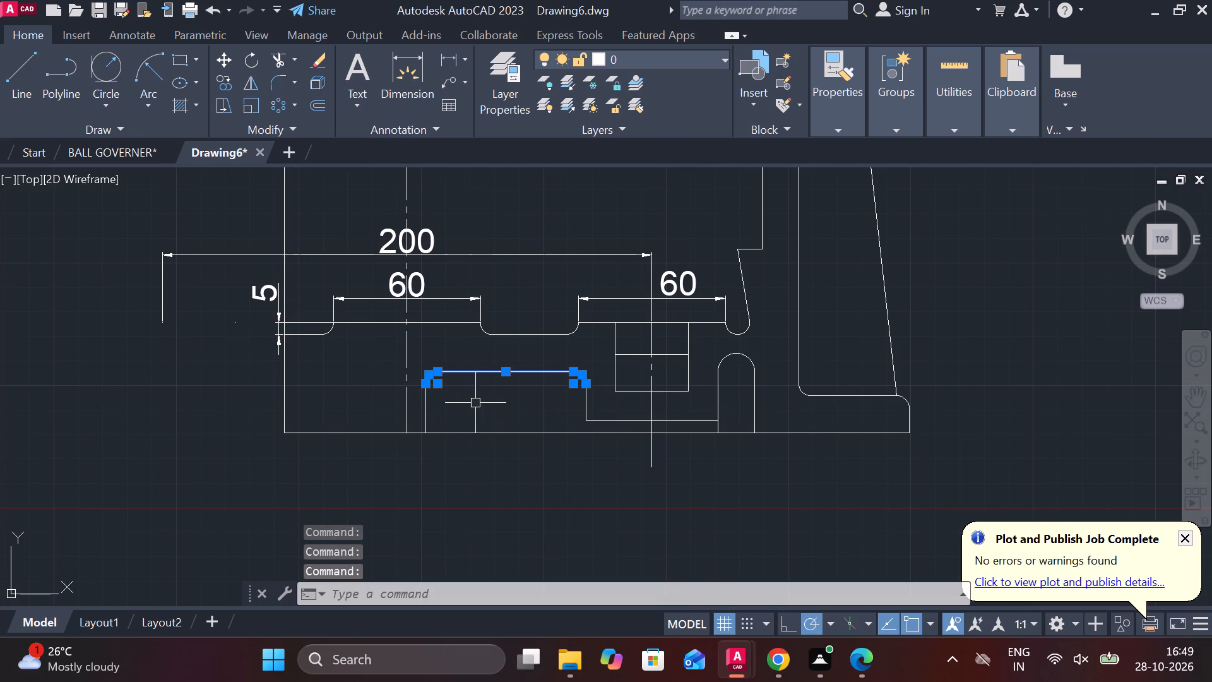
{"action": "left_click", "coordinate": [427, 409]}
{"action": "type", "text": "MI"}
{"action": "key", "text": "Return"}
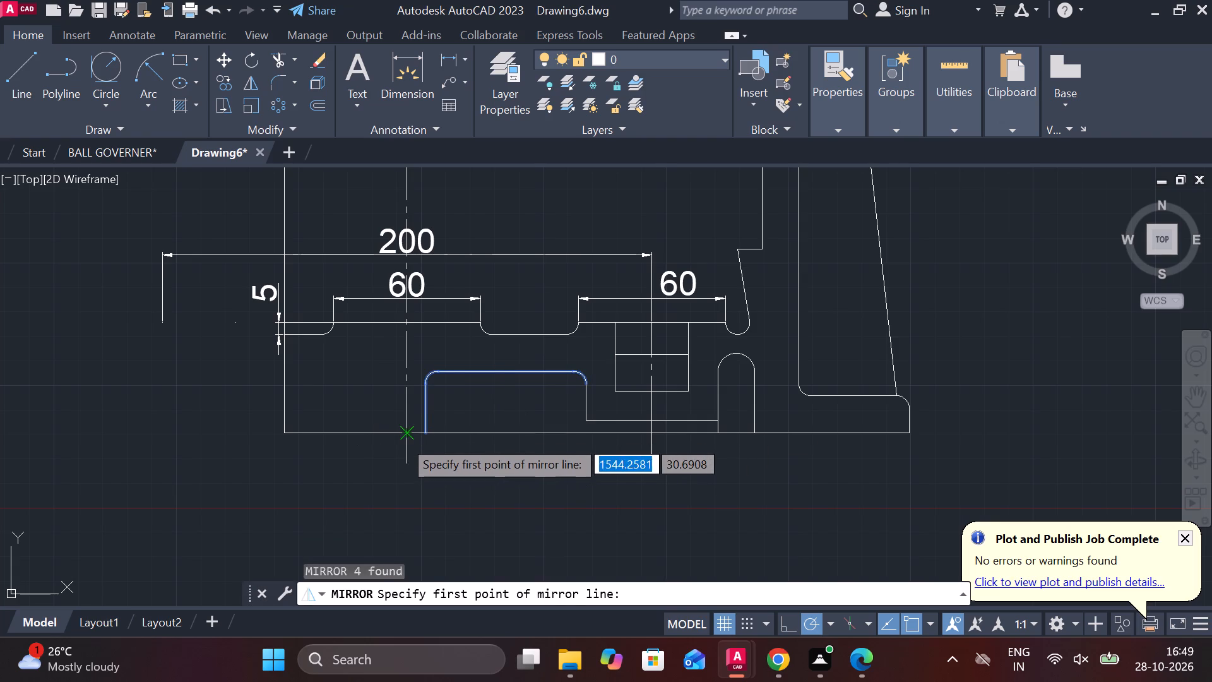
{"action": "left_click", "coordinate": [403, 439]}
{"action": "left_click", "coordinate": [404, 324]}
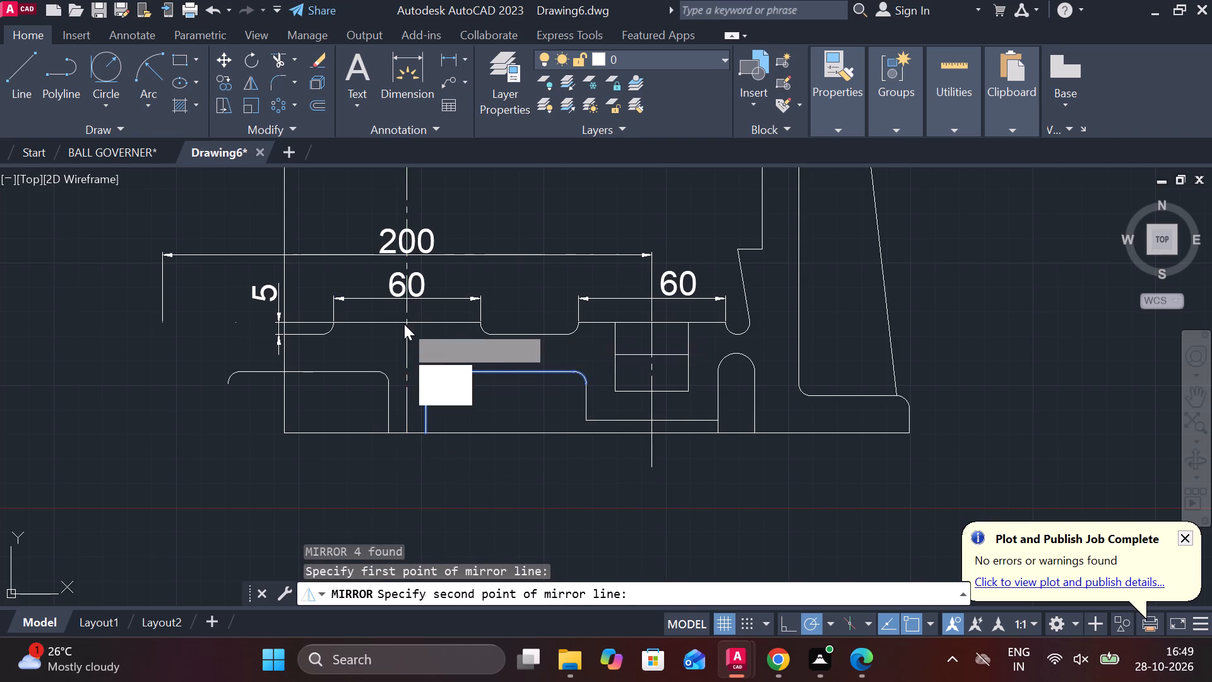
{"action": "left_click_drag", "start_coordinate": [427, 393], "coordinate": [404, 324]}
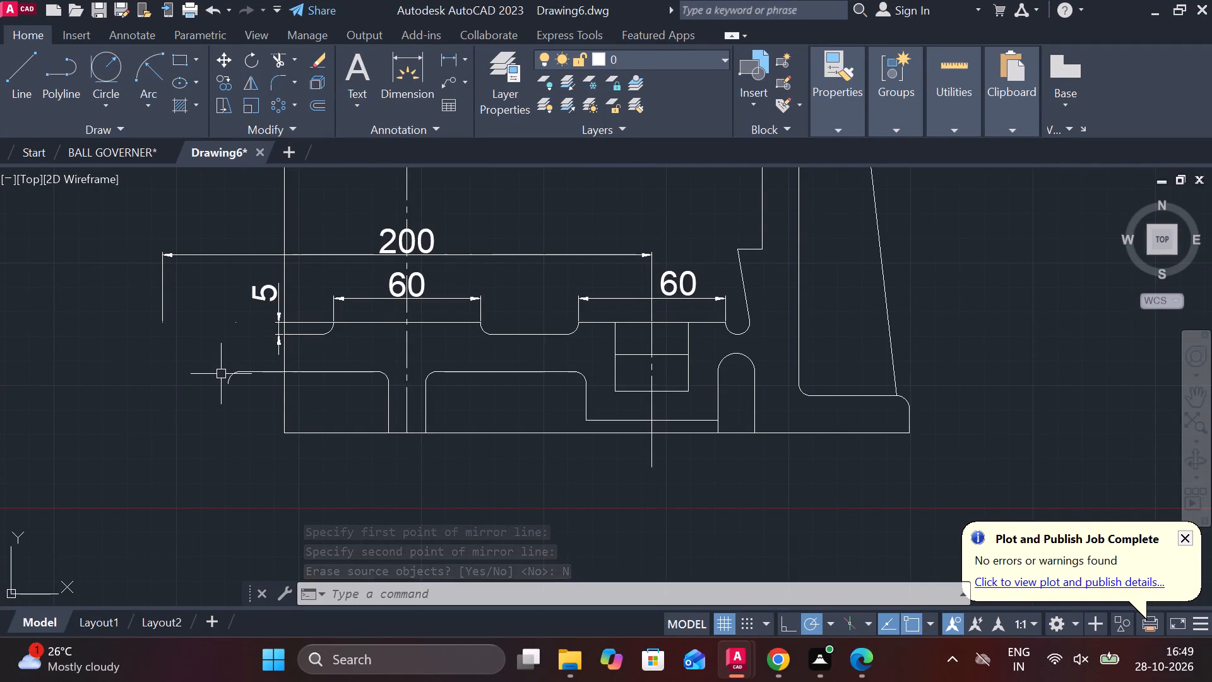
Trim the mirrored recess's top line and remove its fillet beyond the base's left vertical edge.
{"action": "scroll", "coordinate": [221, 374], "scroll_direction": "down", "scroll_amount": 1}
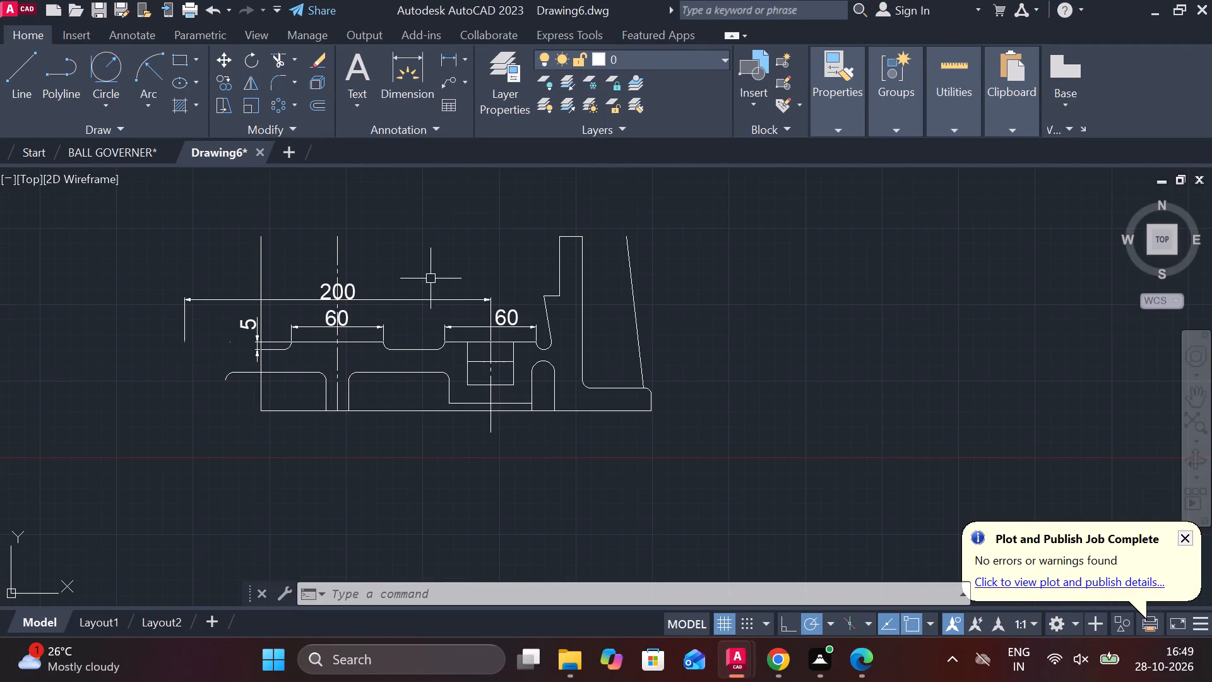
{"action": "key", "text": "Escape"}
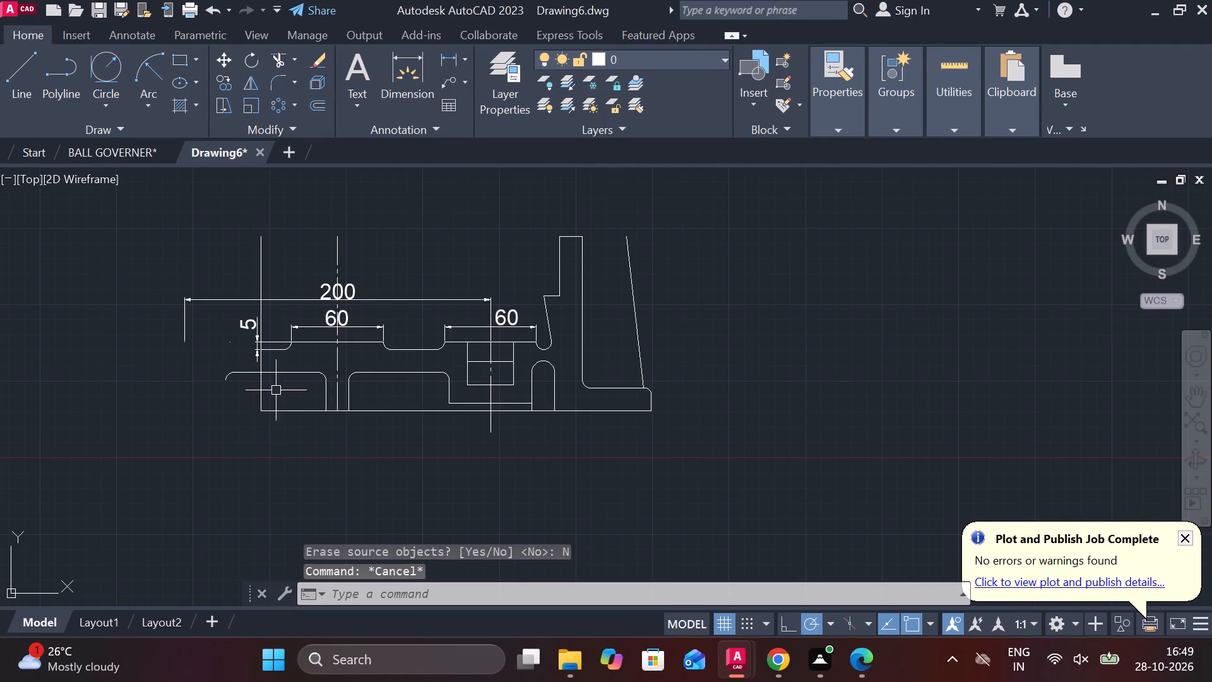
{"action": "scroll", "coordinate": [268, 390], "scroll_direction": "up", "scroll_amount": 1}
{"action": "type", "text": "TR"}
{"action": "key", "text": "space"}
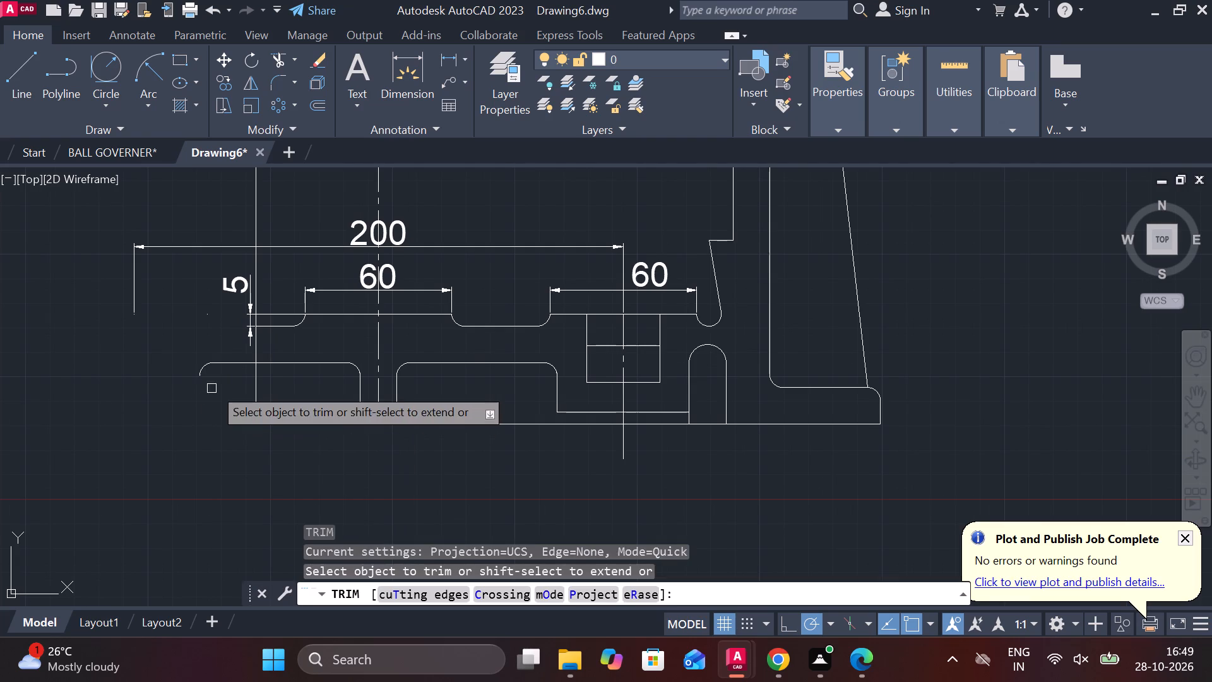
{"action": "left_click", "coordinate": [227, 361]}
{"action": "left_click", "coordinate": [200, 370]}
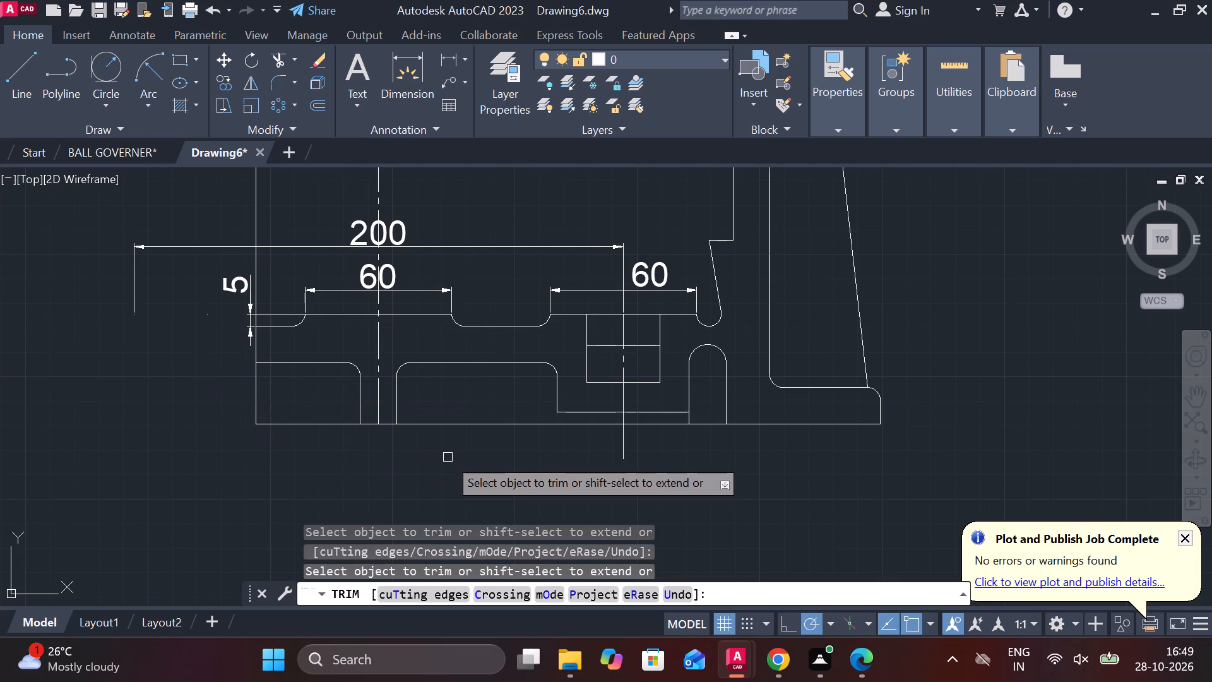
{"action": "middle_click_drag", "start_coordinate": [408, 457], "coordinate": [393, 455]}
{"action": "key", "text": "Escape"}
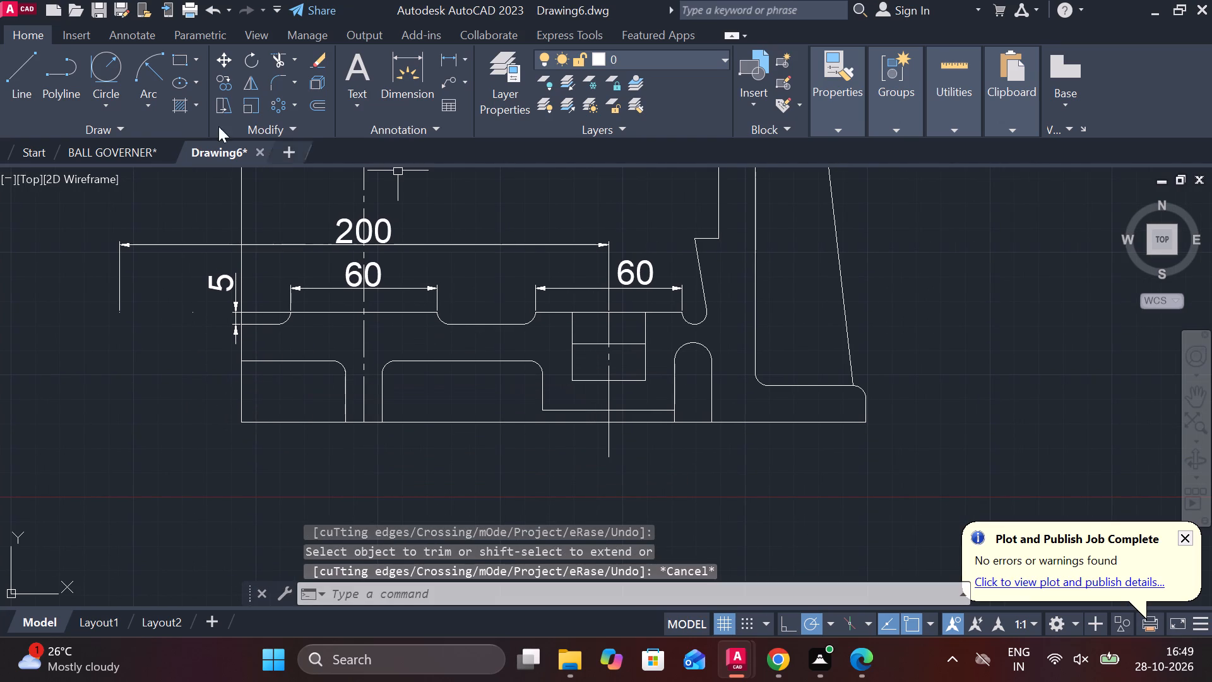
Hatch the cut material of the base and right upright, on both sides of the centrelines, leaving the recesses and slot empty.
{"action": "left_click", "coordinate": [174, 100]}
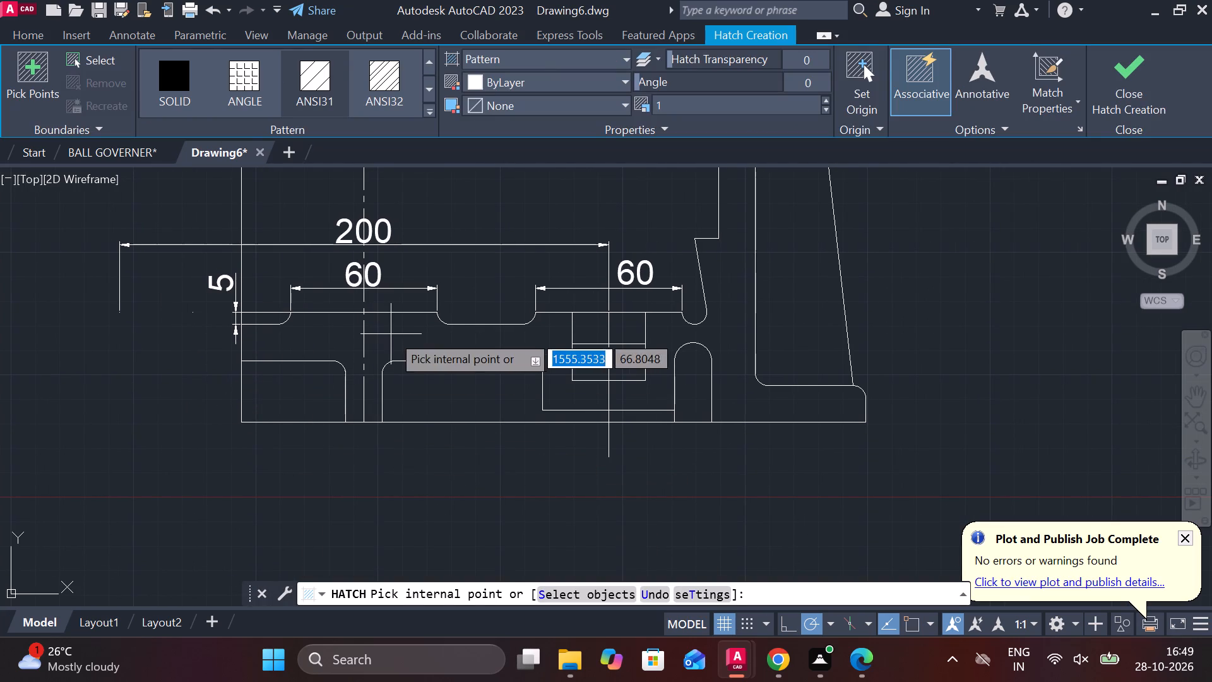
{"action": "left_click", "coordinate": [396, 333]}
{"action": "left_click", "coordinate": [285, 328]}
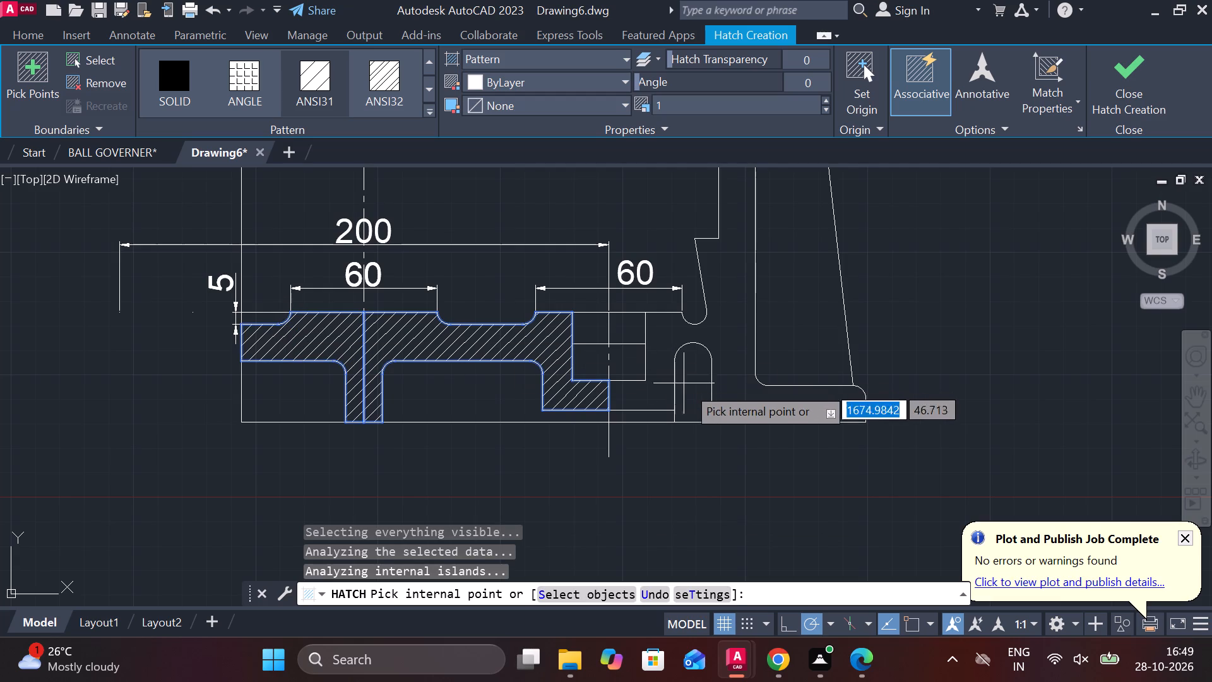
{"action": "left_click", "coordinate": [653, 392]}
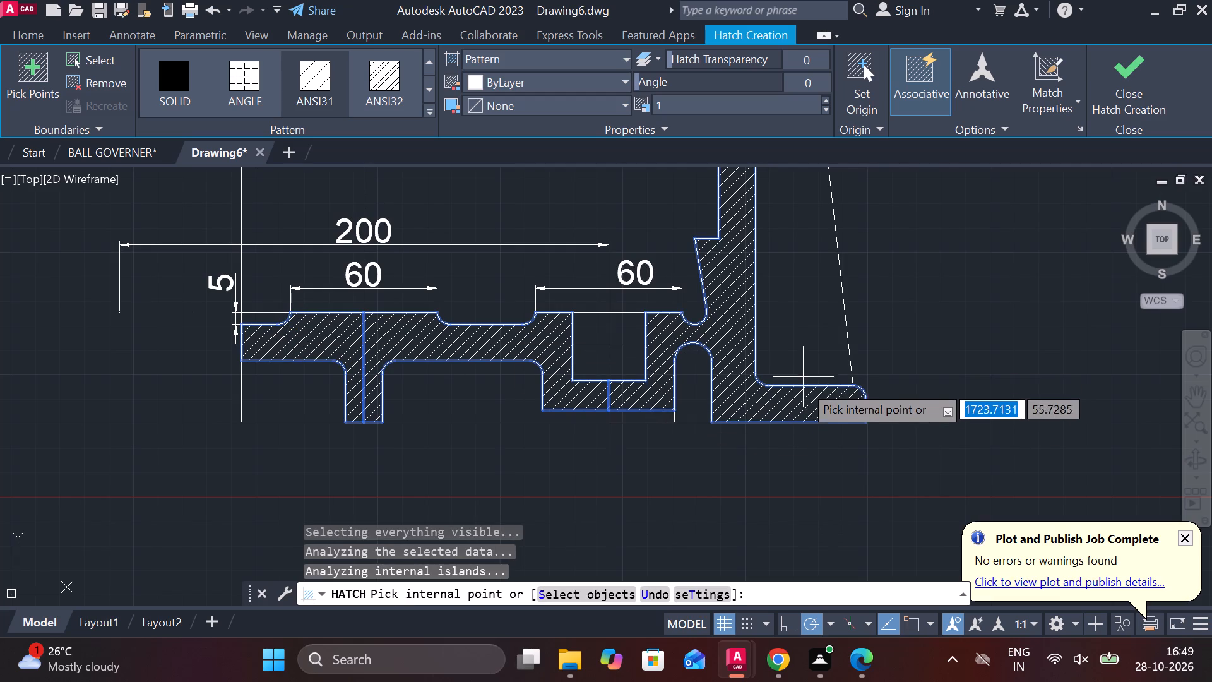
{"action": "scroll", "coordinate": [805, 393], "scroll_direction": "down", "scroll_amount": 2}
{"action": "middle_click_drag", "start_coordinate": [816, 453], "coordinate": [679, 456]}
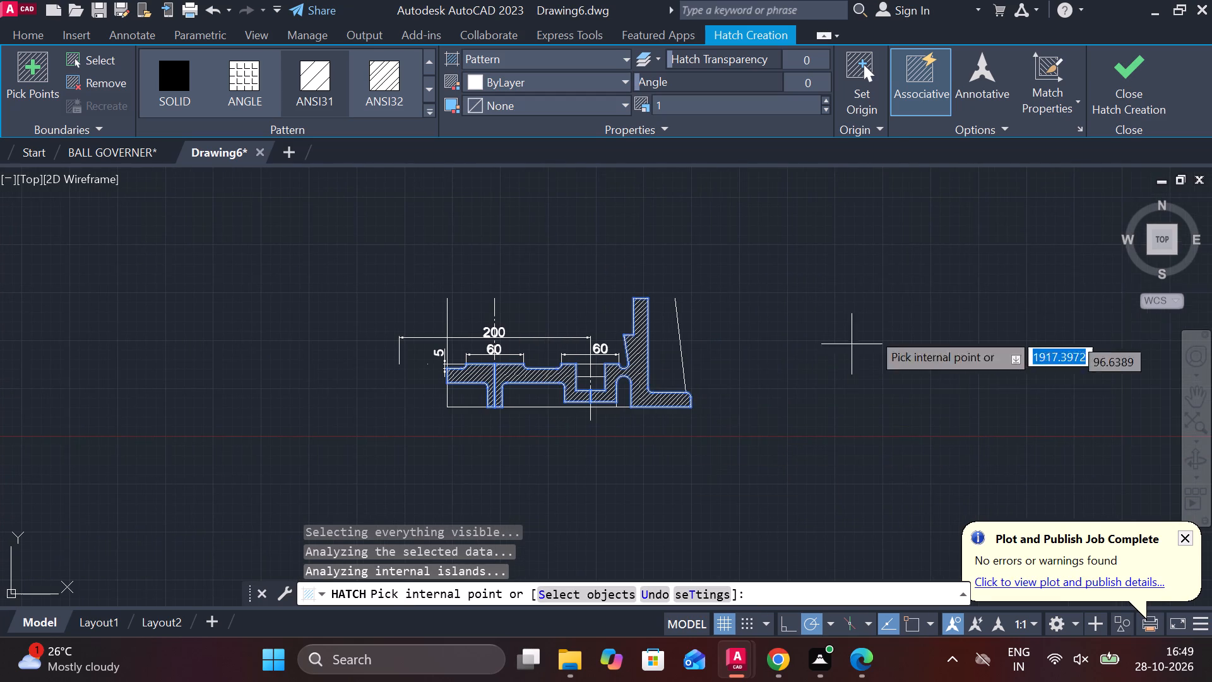
{"action": "left_click", "coordinate": [1115, 83]}
Add a vertical linear dimension for the web thickness between the middle groove's floor and the recess's top line.
{"action": "scroll", "coordinate": [632, 420], "scroll_direction": "up", "scroll_amount": 1}
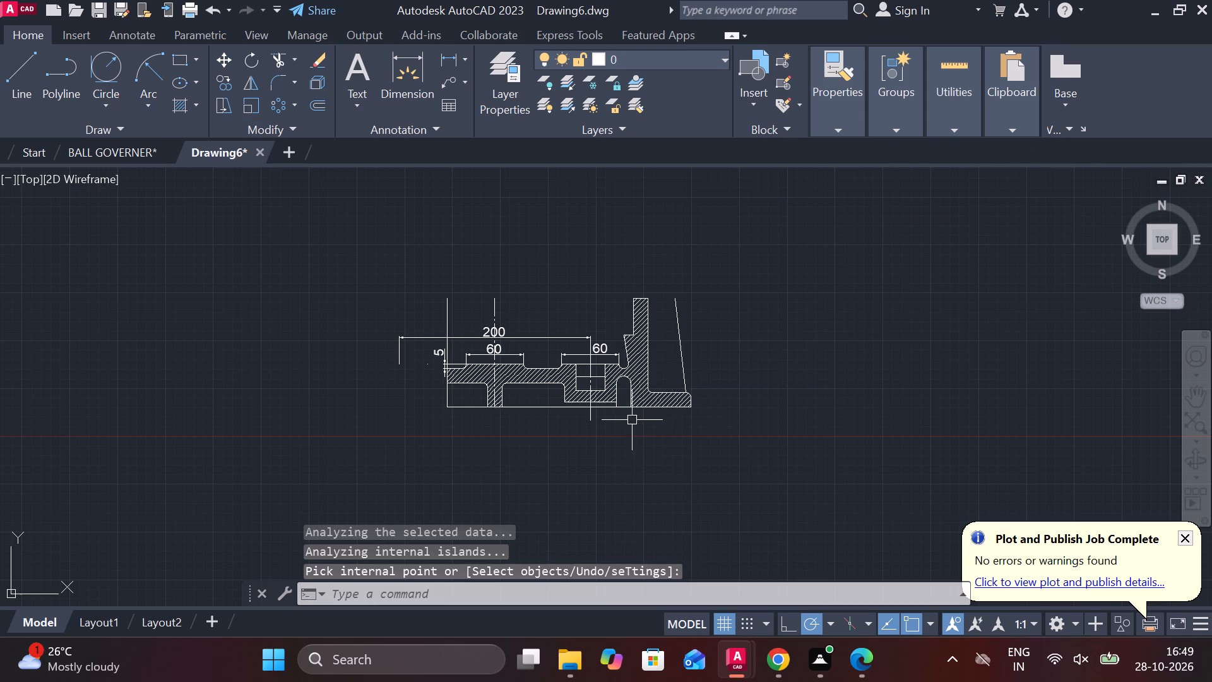
{"action": "scroll", "coordinate": [492, 318], "scroll_direction": "up", "scroll_amount": 2}
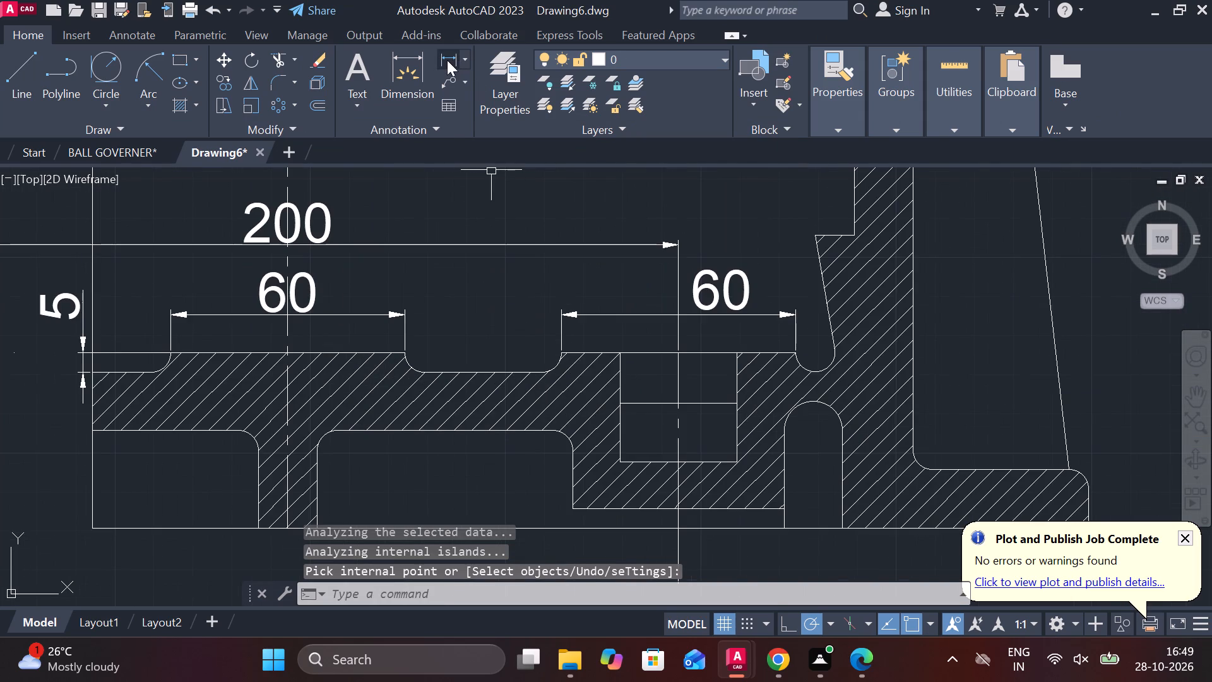
{"action": "left_click", "coordinate": [447, 60]}
{"action": "middle_click_drag", "start_coordinate": [494, 339], "coordinate": [485, 339]}
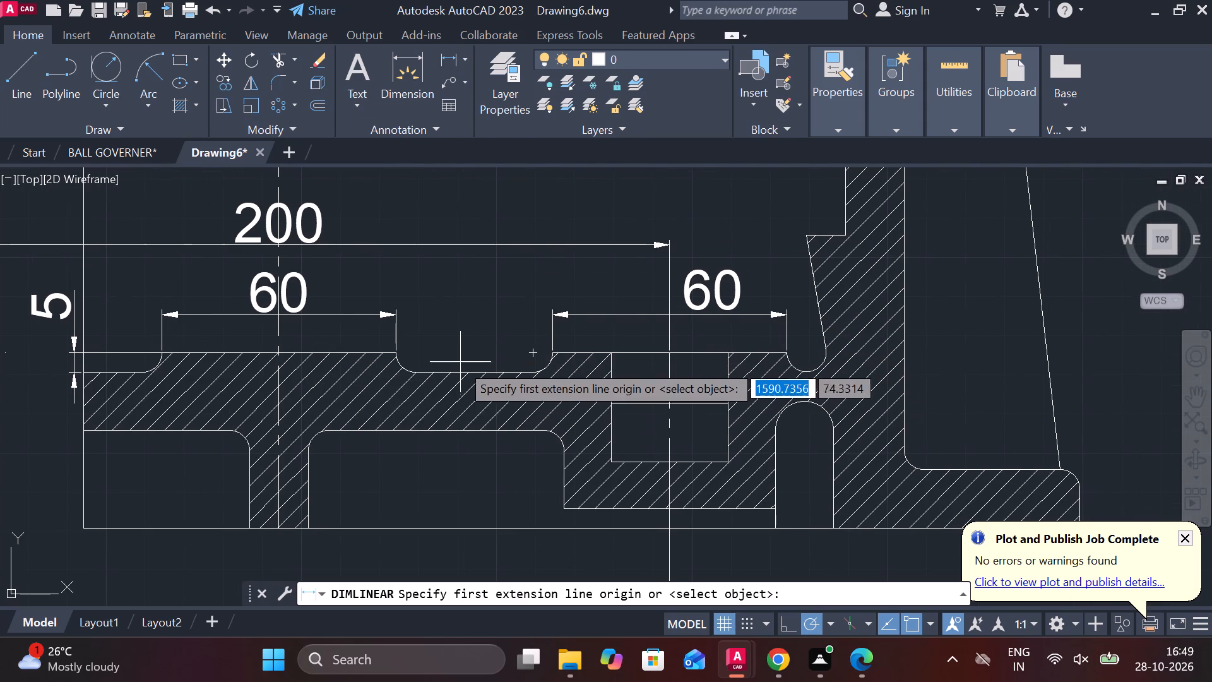
{"action": "left_click", "coordinate": [461, 376]}
{"action": "left_click", "coordinate": [472, 428]}
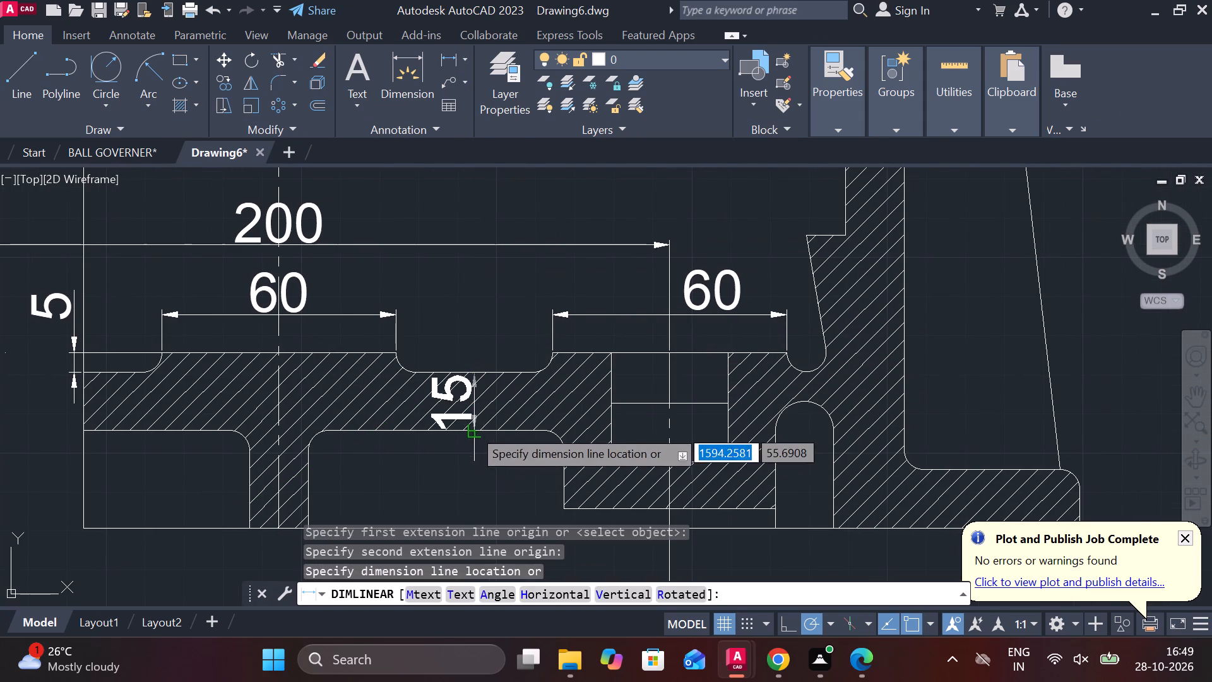
{"action": "left_click", "coordinate": [470, 452]}
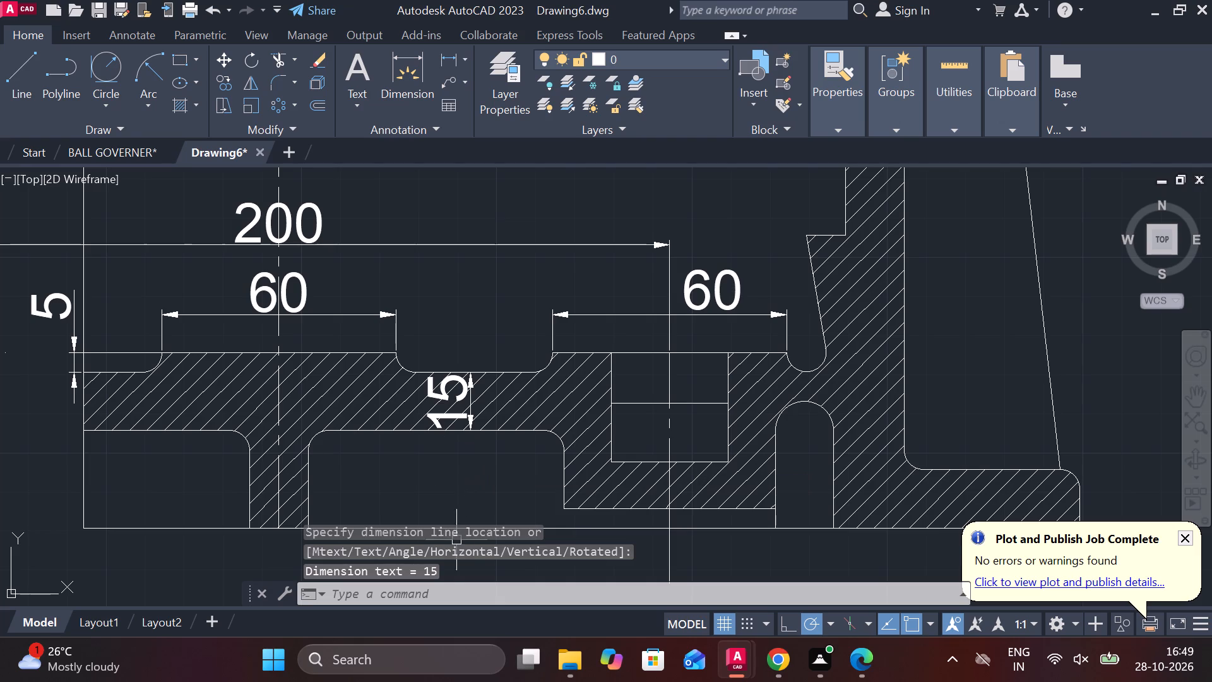
{"action": "key", "text": "Escape"}
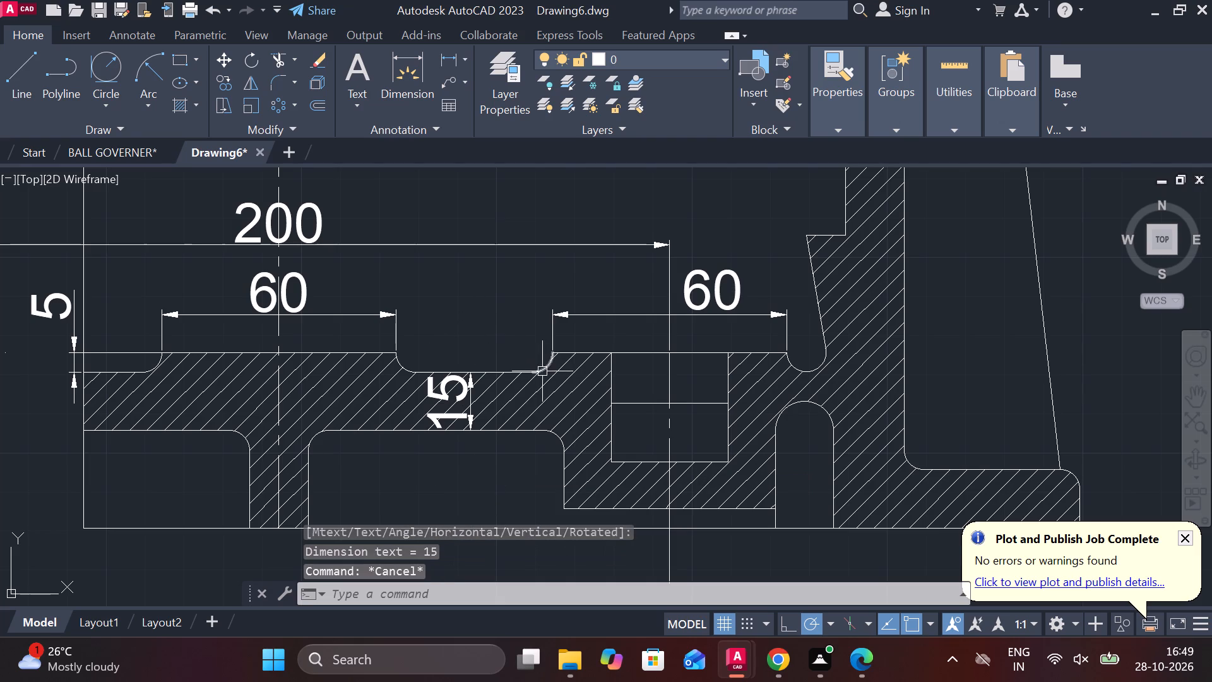
Add a vertical linear dimension for the height of the slotted boss from its top face to its underside.
{"action": "key", "text": "space"}
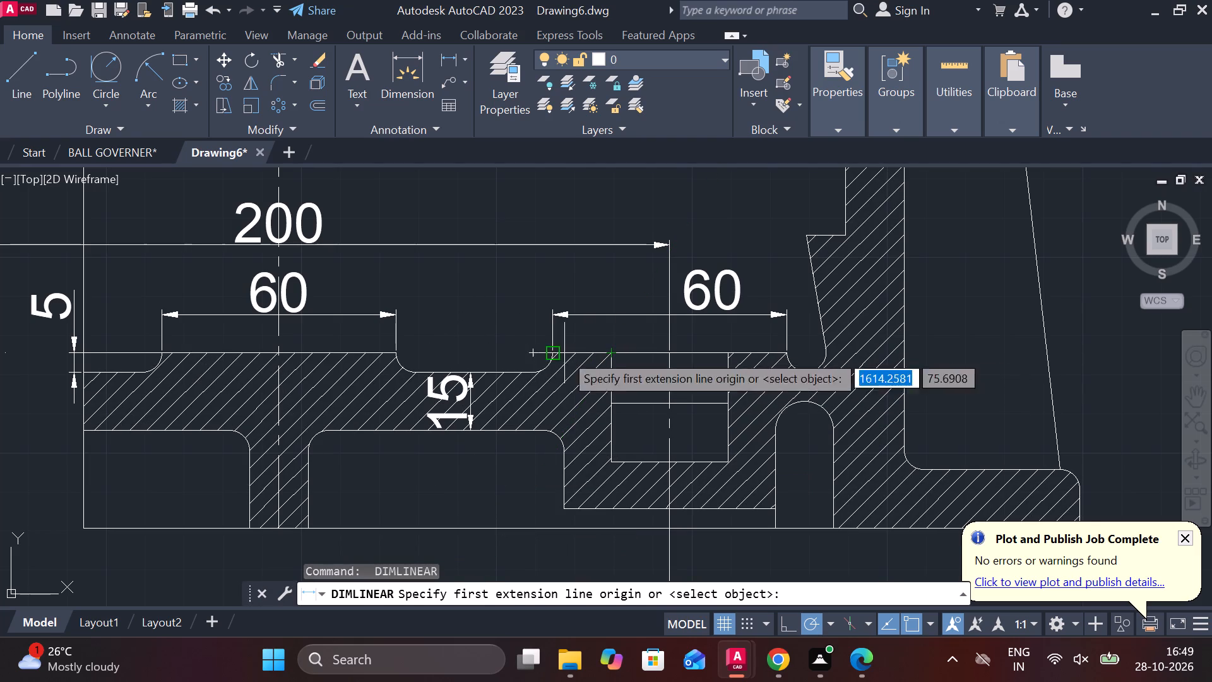
{"action": "left_click", "coordinate": [569, 355]}
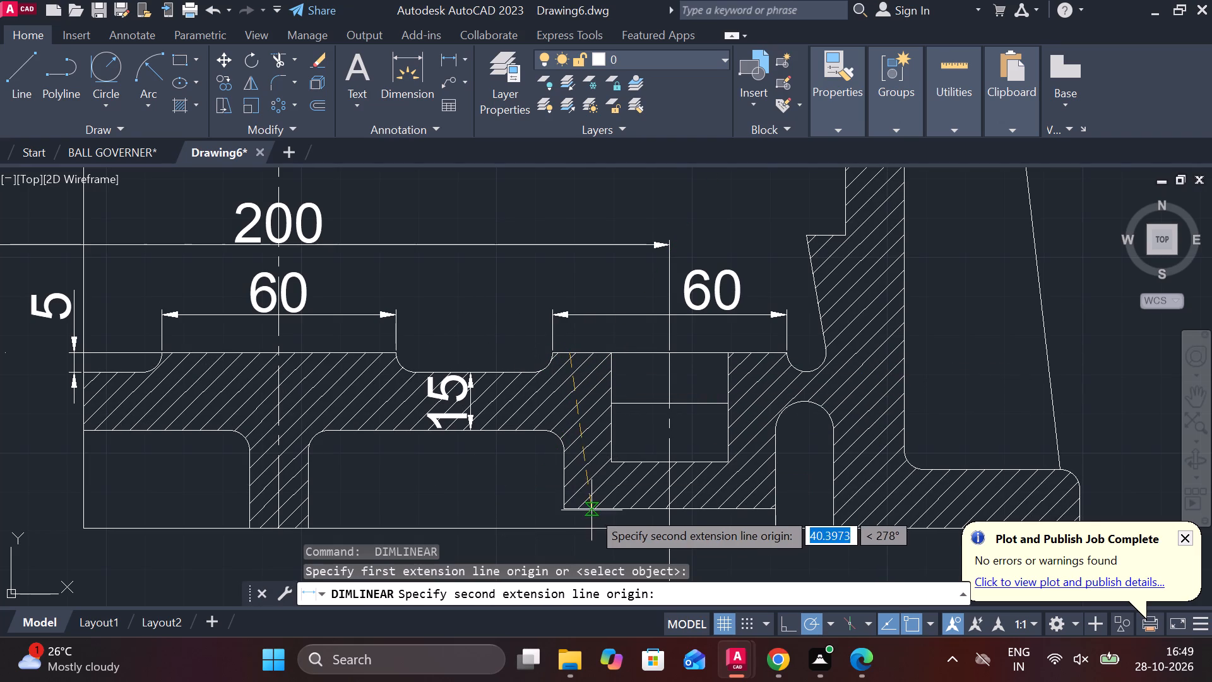
{"action": "left_click", "coordinate": [584, 506]}
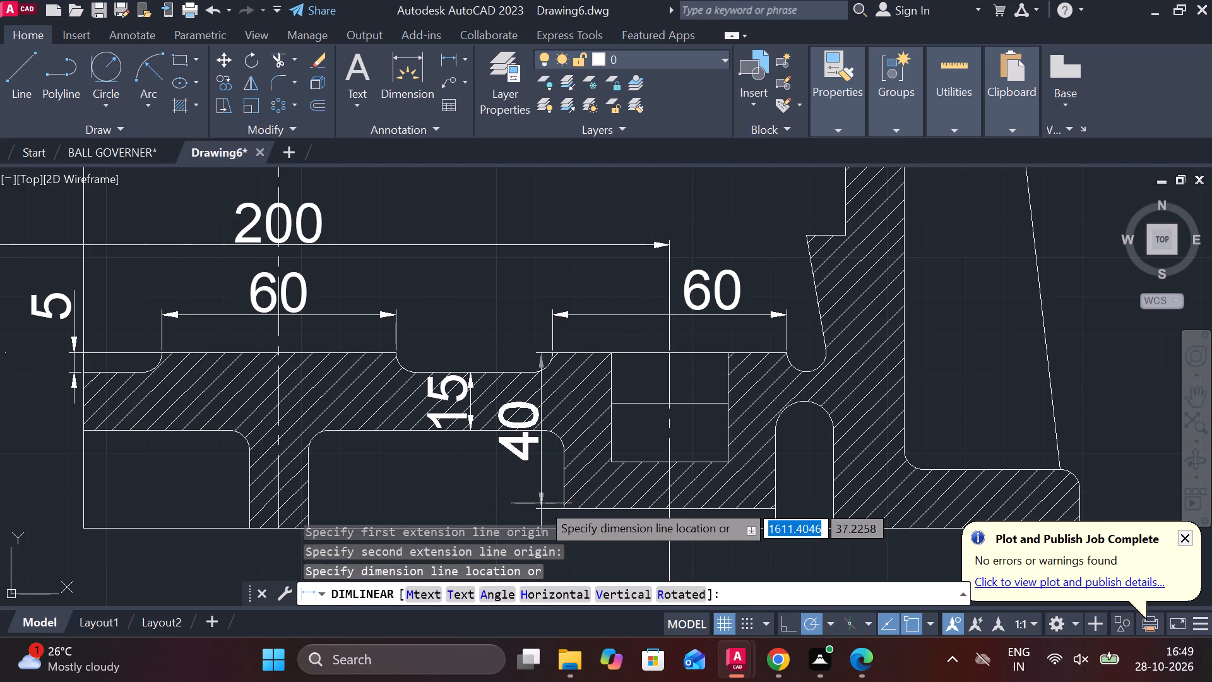
{"action": "middle_click_drag", "start_coordinate": [532, 493], "coordinate": [521, 424]}
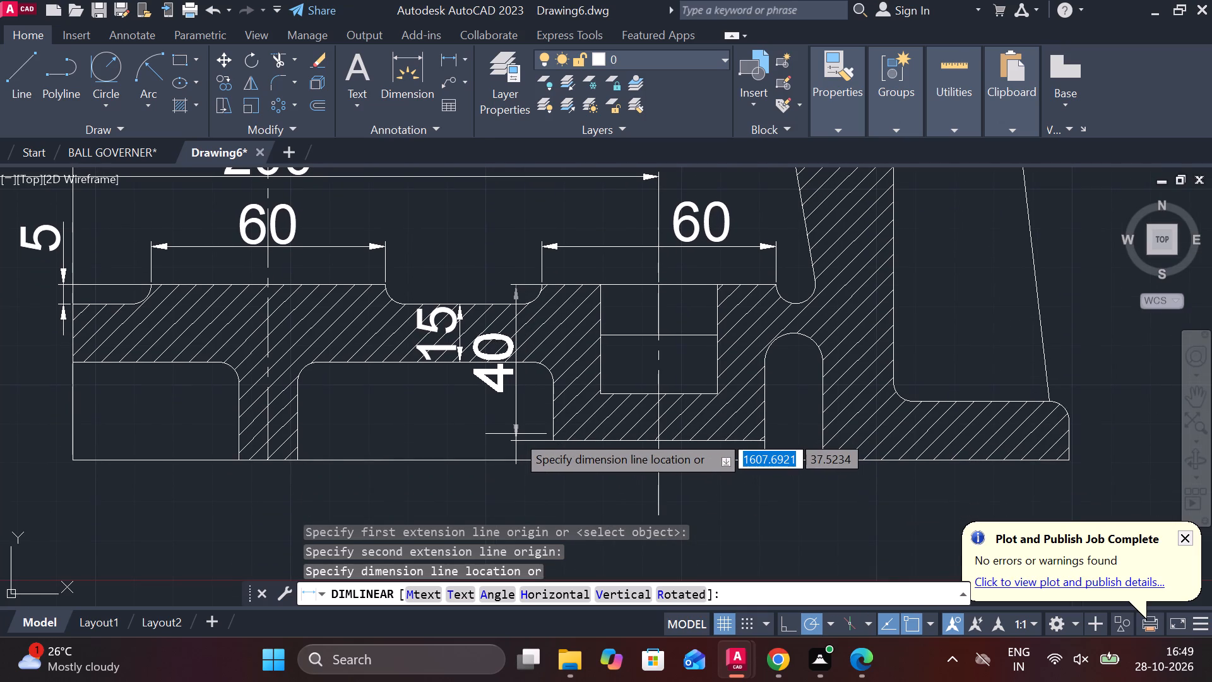
{"action": "left_click", "coordinate": [516, 434]}
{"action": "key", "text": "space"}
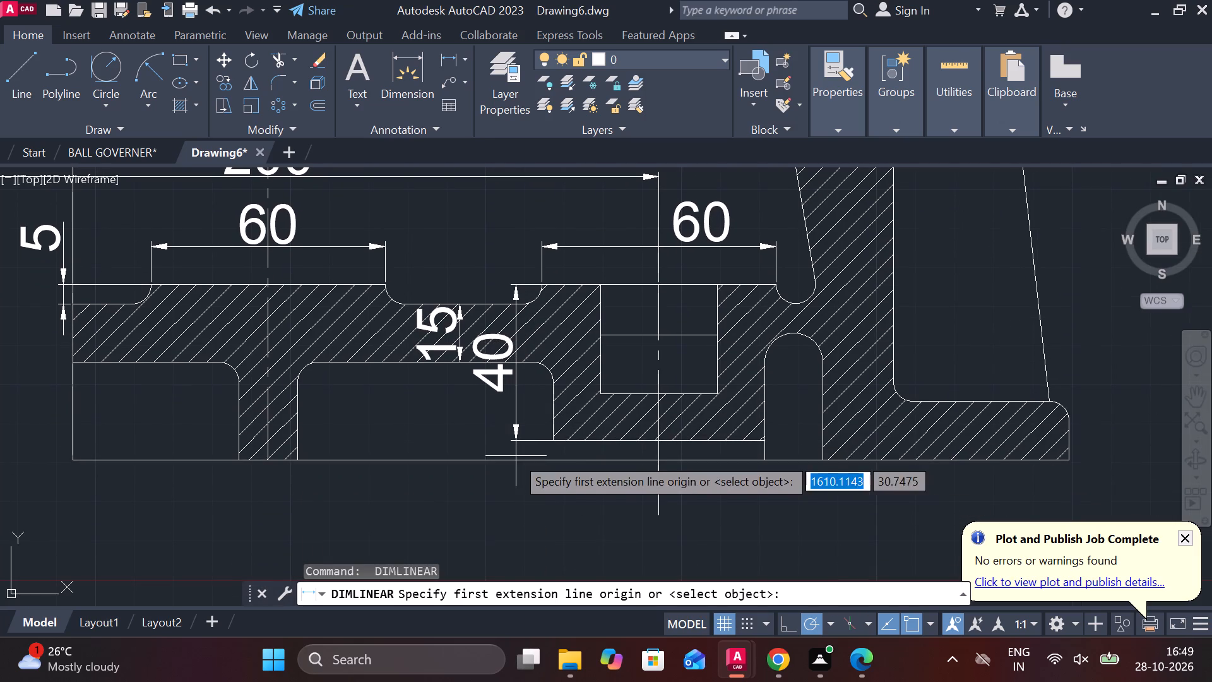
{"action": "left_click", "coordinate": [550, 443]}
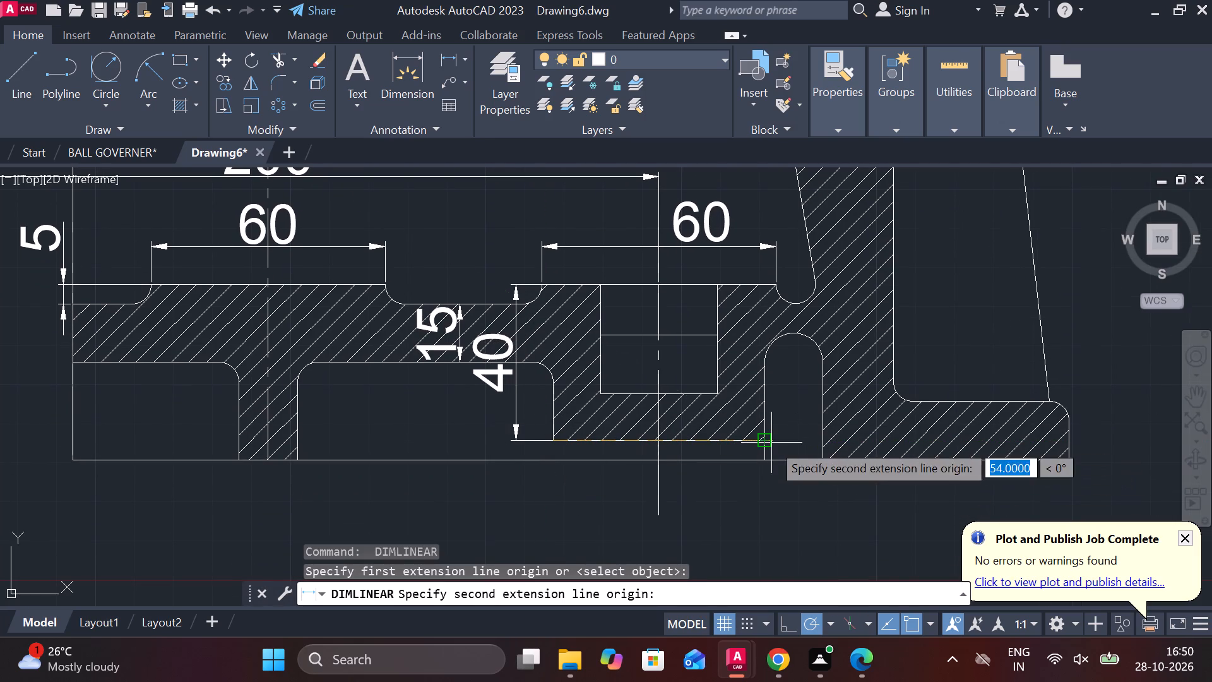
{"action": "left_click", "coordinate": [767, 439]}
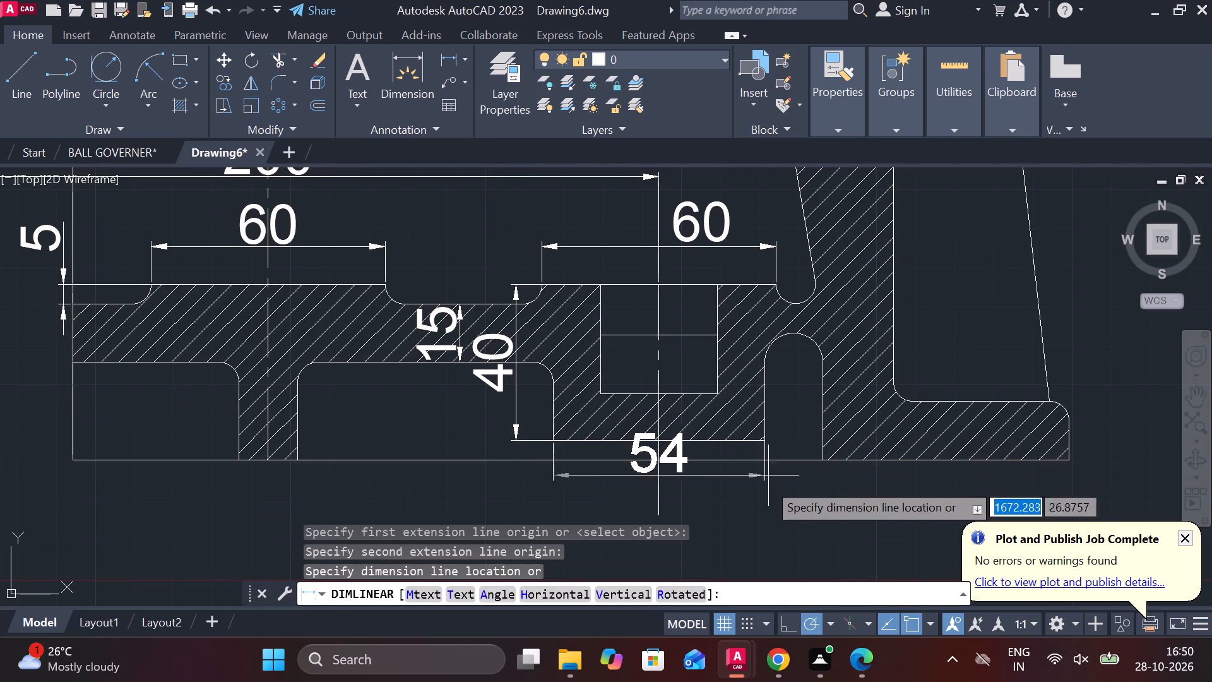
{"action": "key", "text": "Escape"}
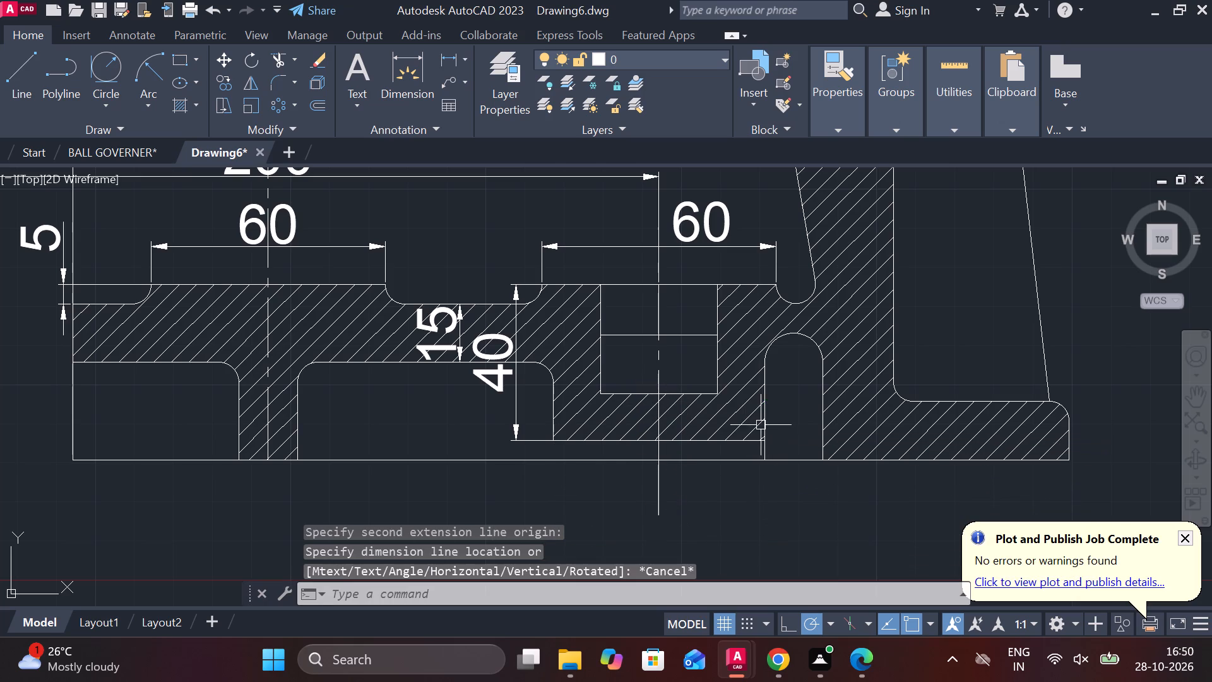
Trim the short vertical line below the boss's lower right corner, down to the base line.
{"action": "type", "text": "TR"}
{"action": "key", "text": "space"}
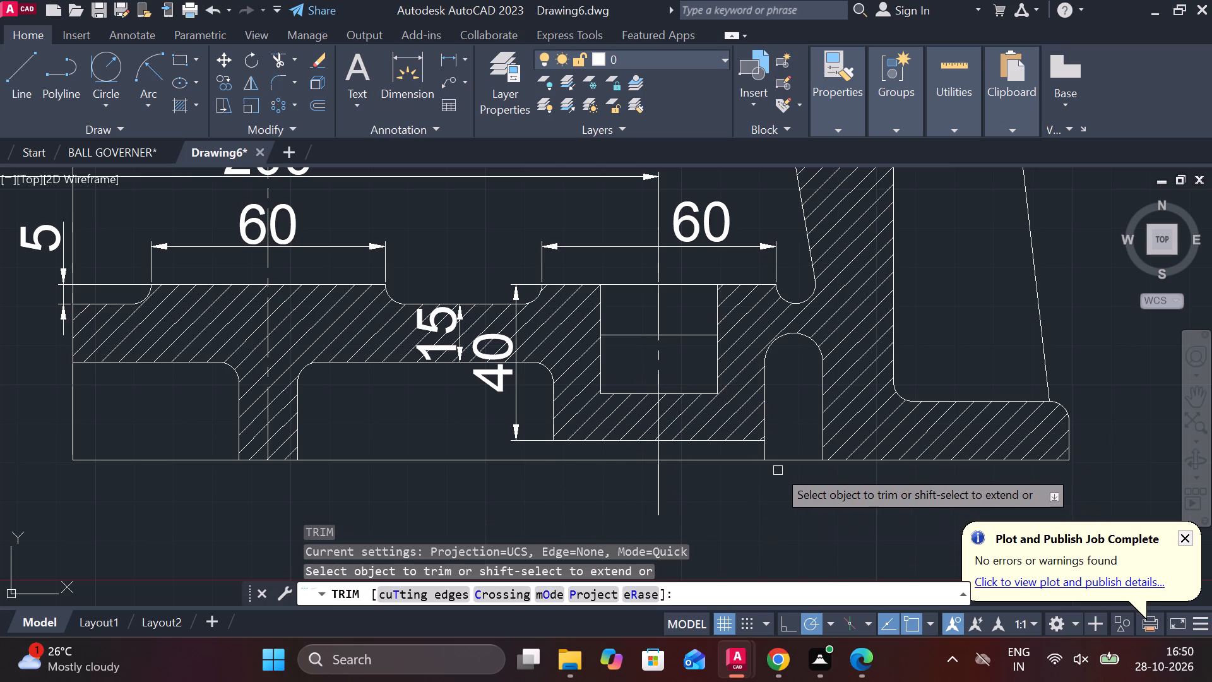
{"action": "left_click", "coordinate": [767, 449]}
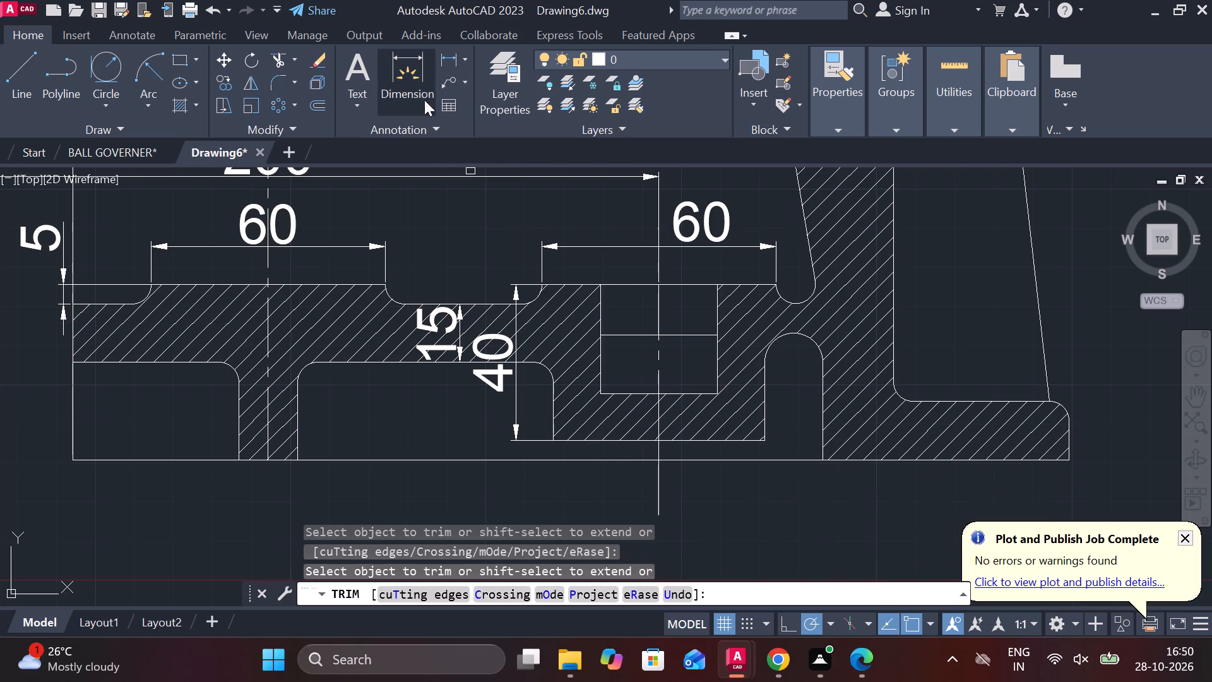
Add a horizontal linear dimension for the width of the boss's underside, placed below the base.
{"action": "left_click", "coordinate": [446, 63]}
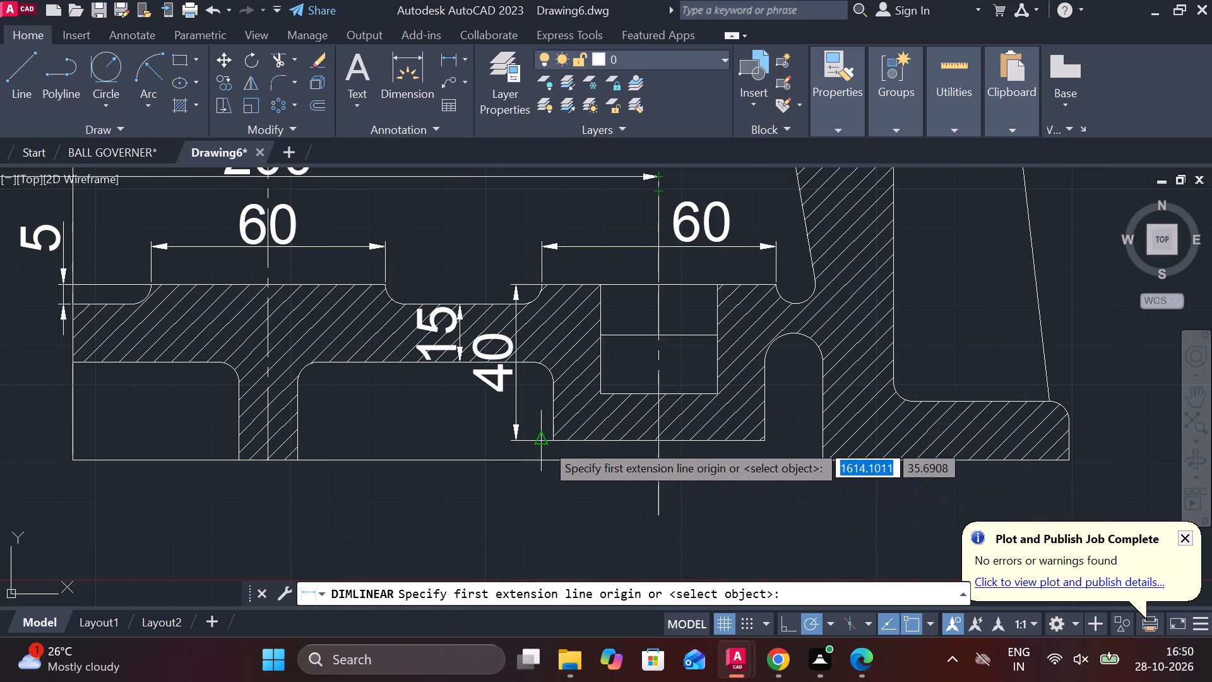
{"action": "left_click", "coordinate": [552, 443]}
{"action": "left_click", "coordinate": [764, 443]}
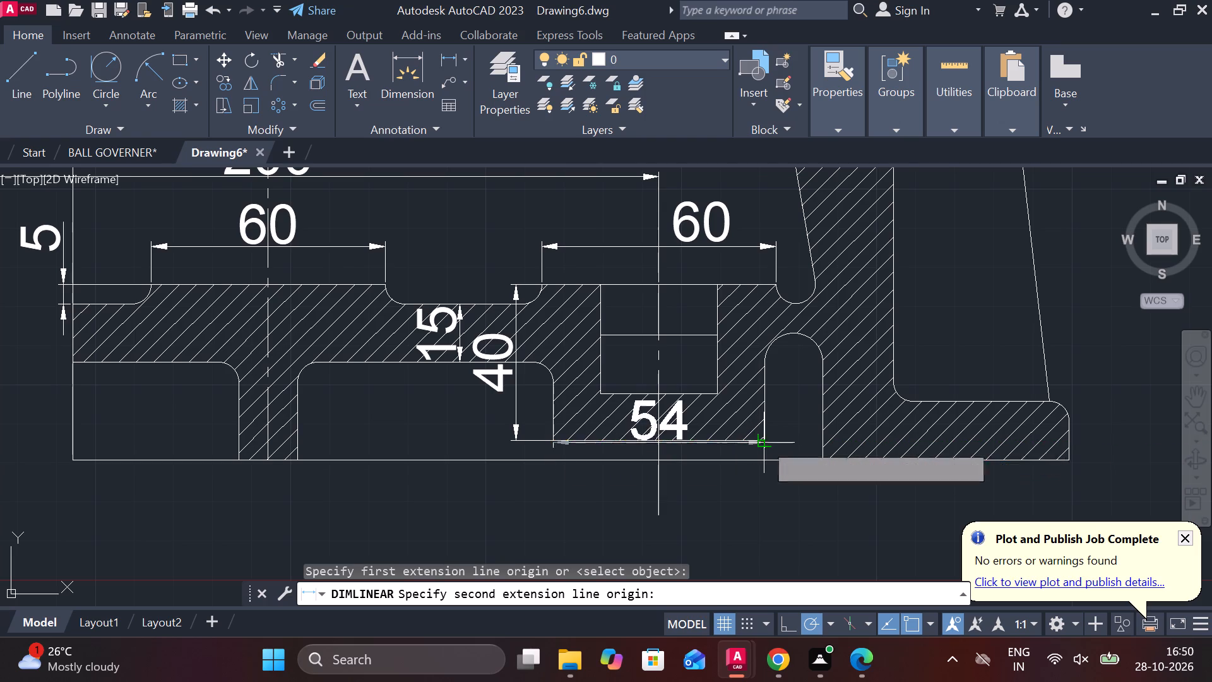
{"action": "middle_click_drag", "start_coordinate": [740, 484], "coordinate": [678, 453]}
{"action": "scroll", "coordinate": [678, 464], "scroll_direction": "up", "scroll_amount": 1}
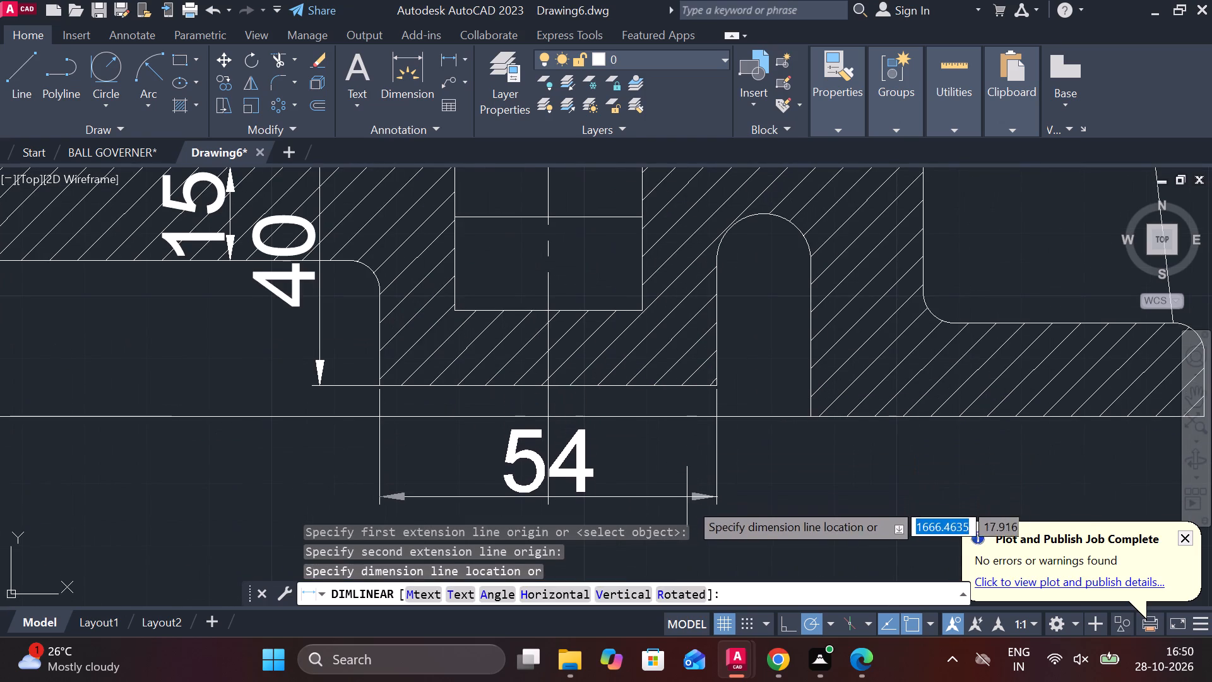
{"action": "left_click", "coordinate": [692, 507]}
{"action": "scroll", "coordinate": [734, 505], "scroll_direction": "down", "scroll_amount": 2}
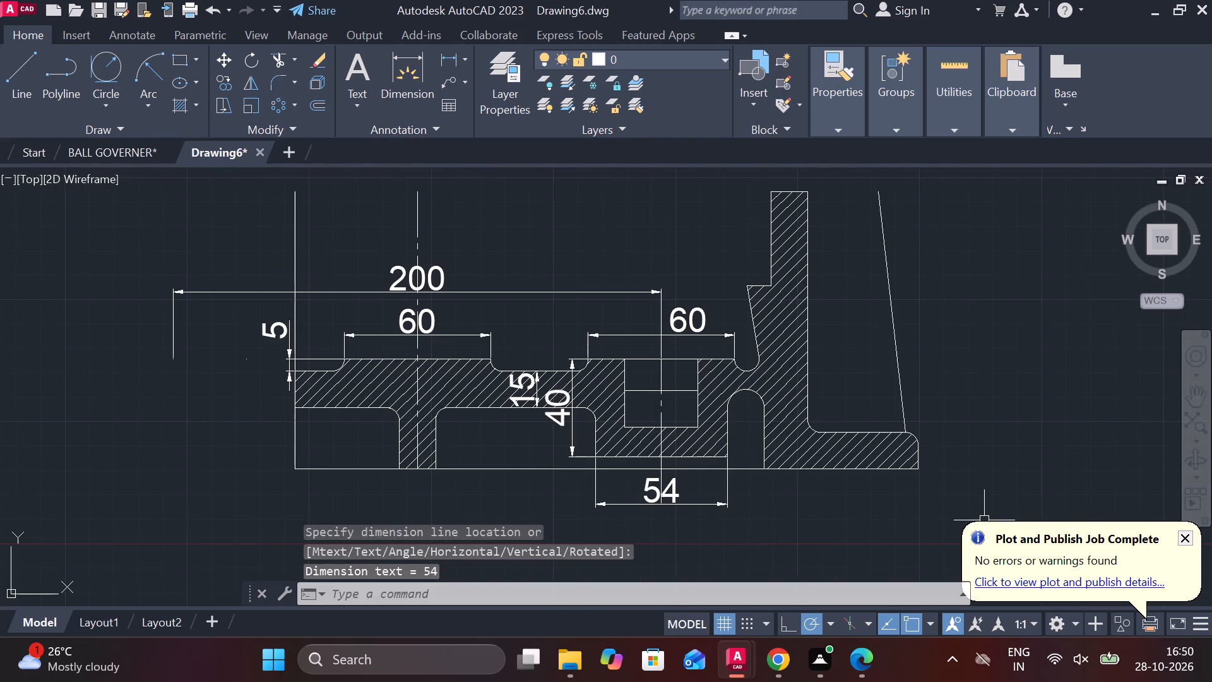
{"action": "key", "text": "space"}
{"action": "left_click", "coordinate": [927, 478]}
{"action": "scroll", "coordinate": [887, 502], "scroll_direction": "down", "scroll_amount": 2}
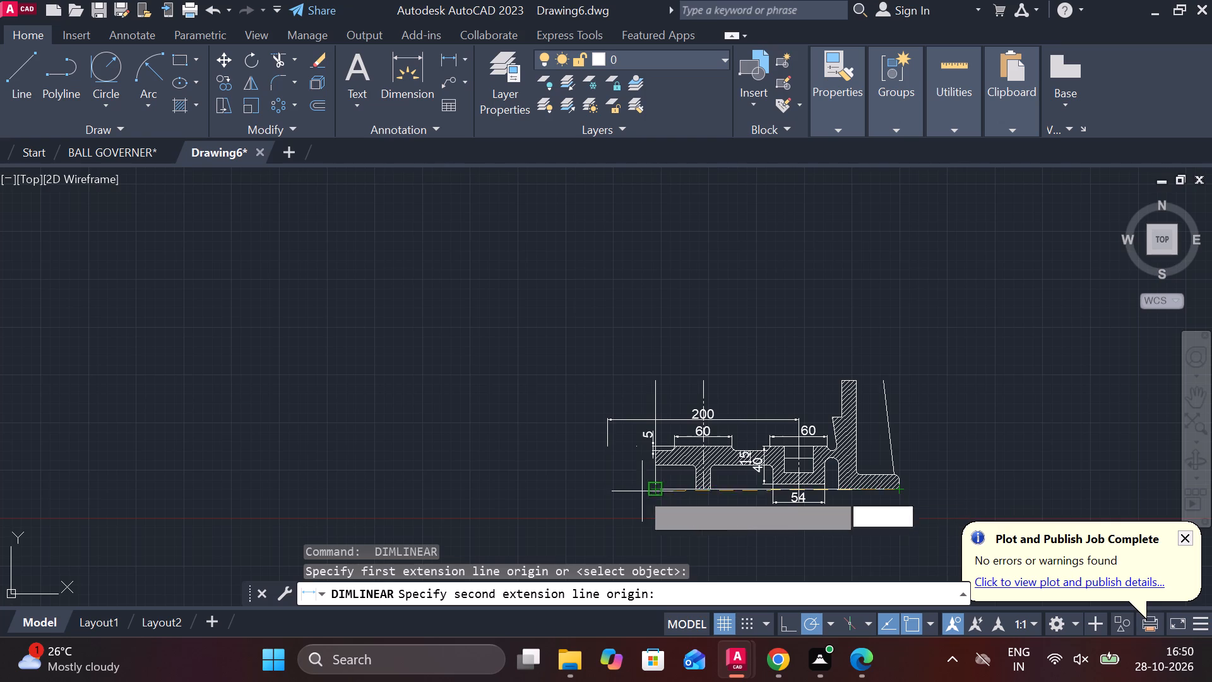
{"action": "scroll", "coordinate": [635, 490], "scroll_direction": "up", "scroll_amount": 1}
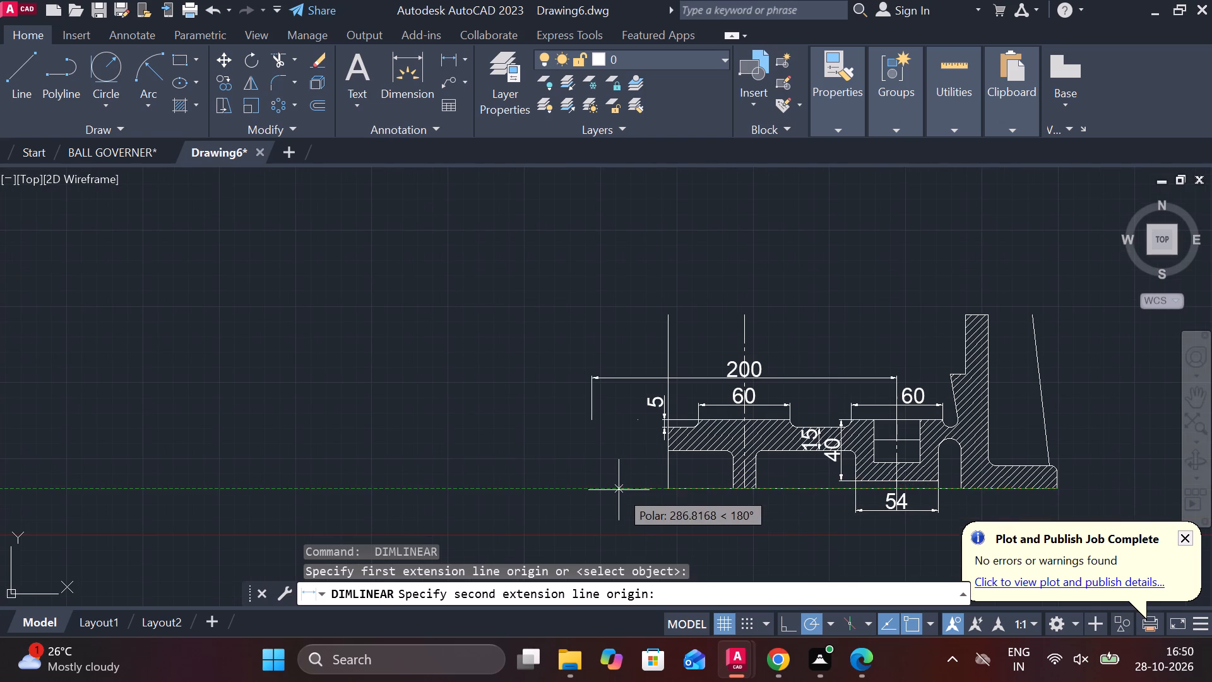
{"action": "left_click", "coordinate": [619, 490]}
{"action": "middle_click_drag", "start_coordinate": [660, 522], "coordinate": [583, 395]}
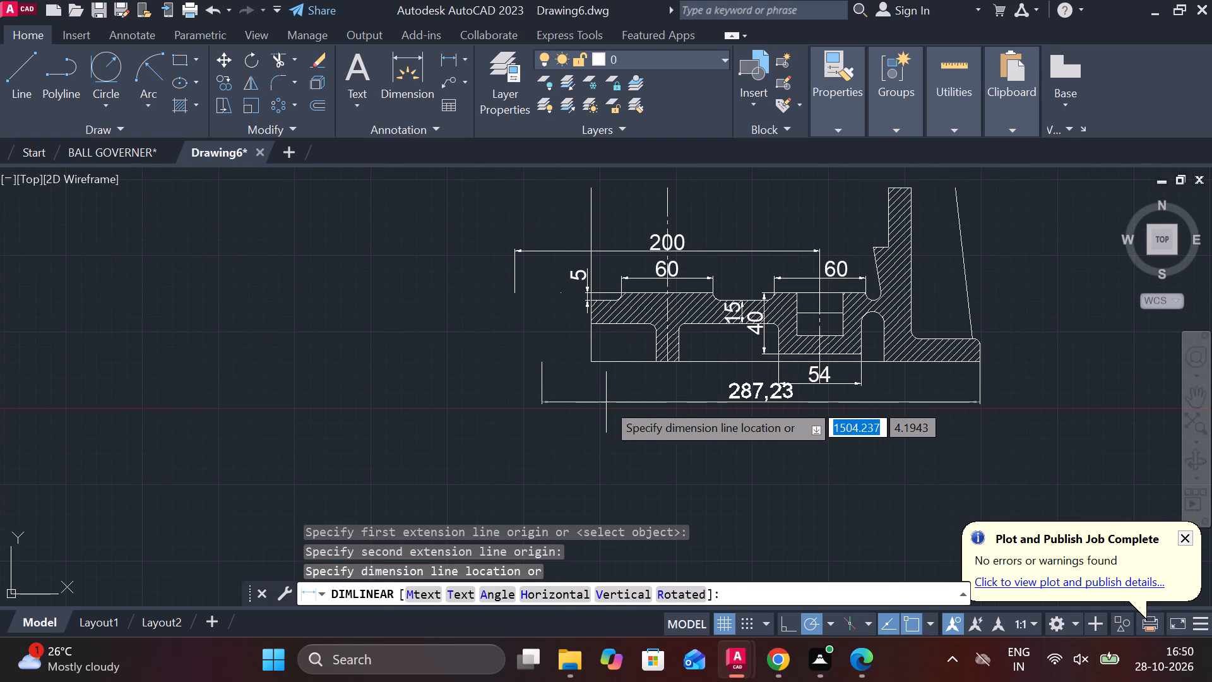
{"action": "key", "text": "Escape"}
Add a horizontal linear dimension for the ledge on the upright's inner side and move its text left of the hatching.
{"action": "scroll", "coordinate": [622, 383], "scroll_direction": "down", "scroll_amount": 1}
{"action": "scroll", "coordinate": [688, 364], "scroll_direction": "up", "scroll_amount": 1}
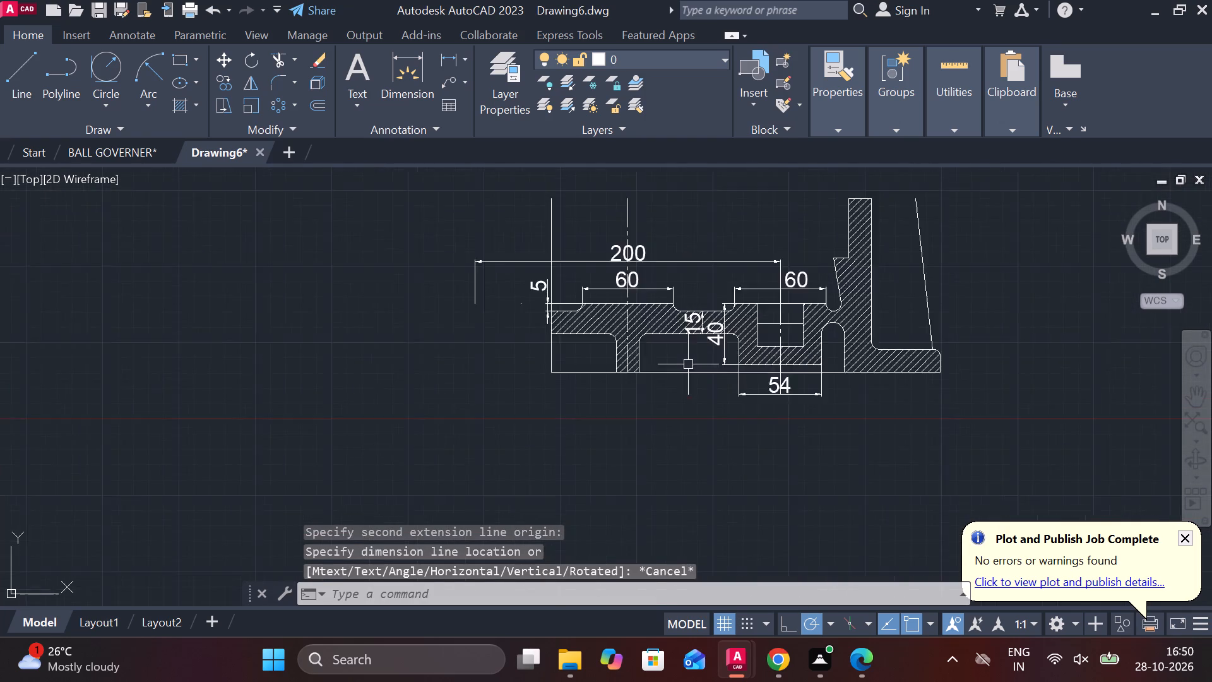
{"action": "scroll", "coordinate": [688, 364], "scroll_direction": "up", "scroll_amount": 1}
{"action": "middle_click_drag", "start_coordinate": [658, 403], "coordinate": [588, 470]}
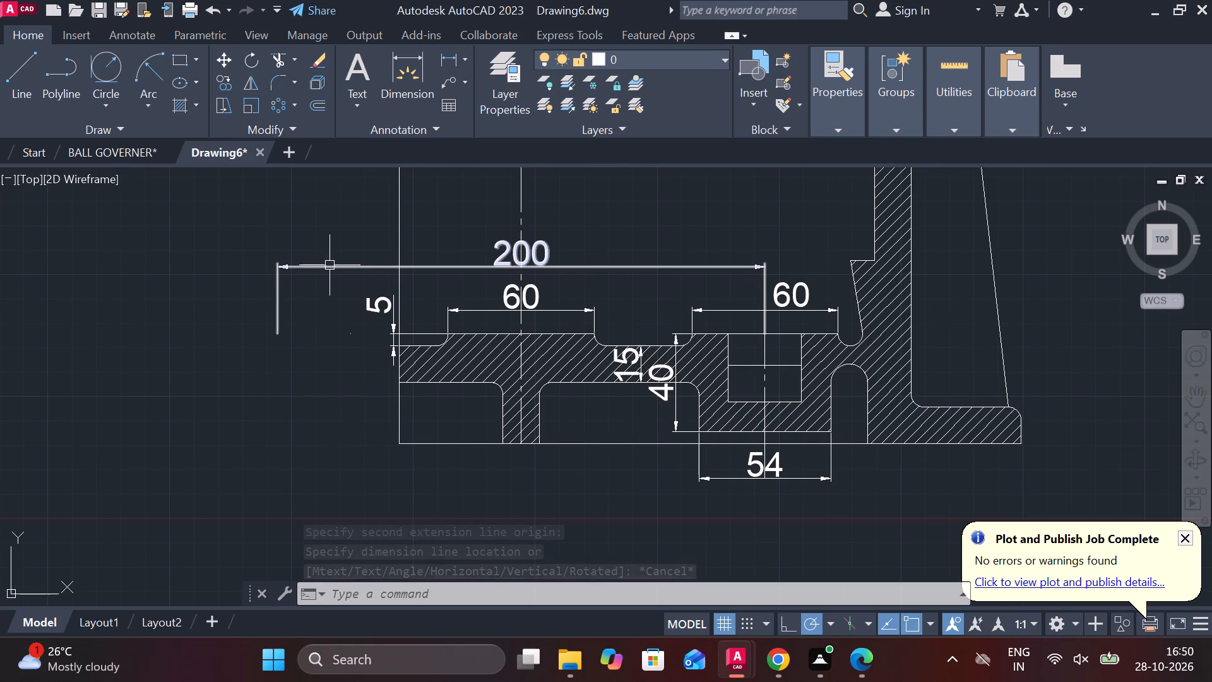
{"action": "scroll", "coordinate": [330, 265], "scroll_direction": "down", "scroll_amount": 1}
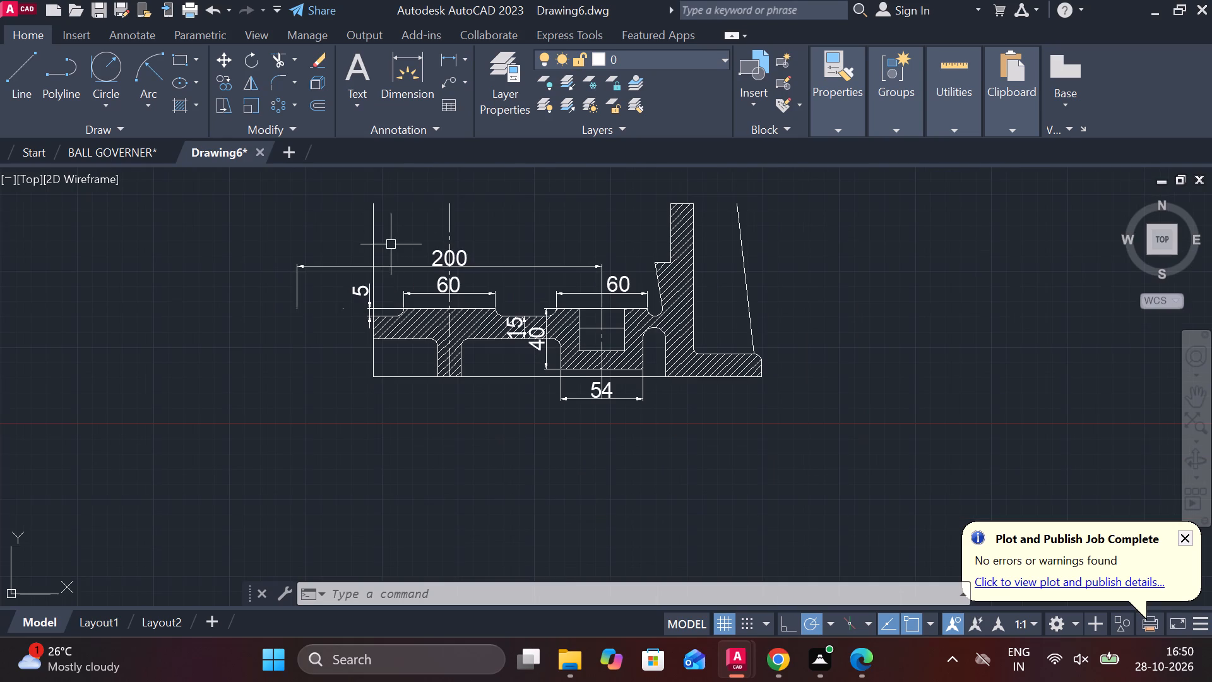
{"action": "scroll", "coordinate": [691, 253], "scroll_direction": "up", "scroll_amount": 1}
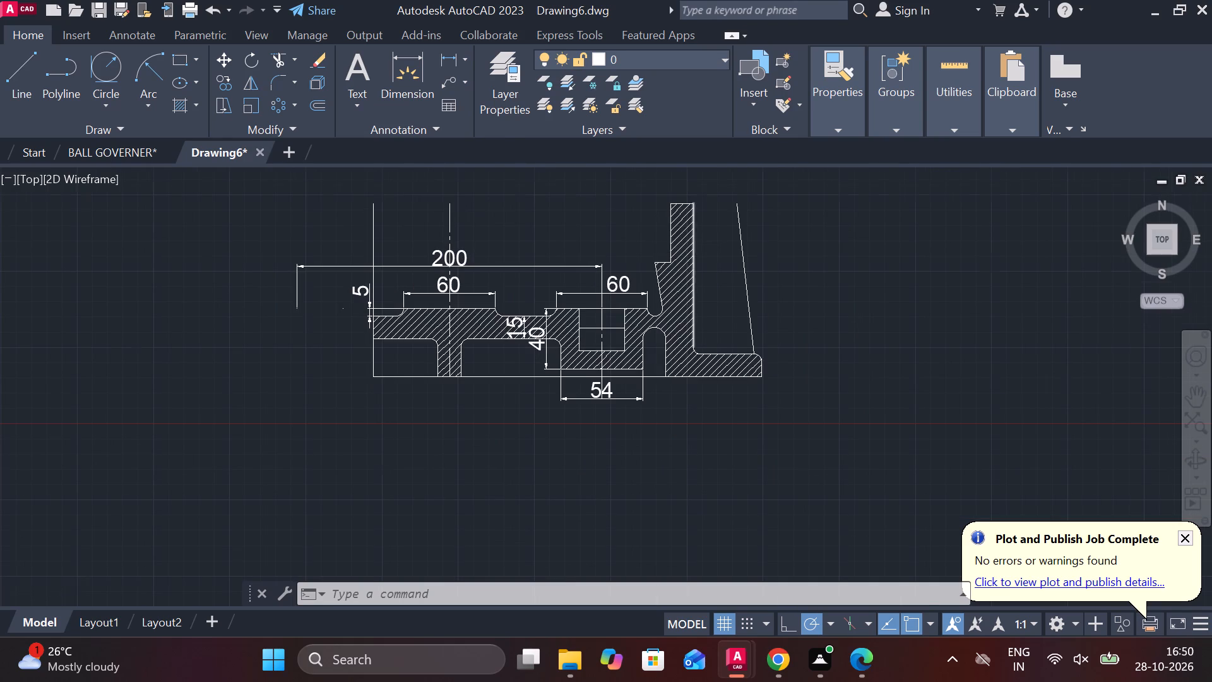
{"action": "left_click", "coordinate": [443, 62]}
{"action": "scroll", "coordinate": [674, 274], "scroll_direction": "up", "scroll_amount": 3}
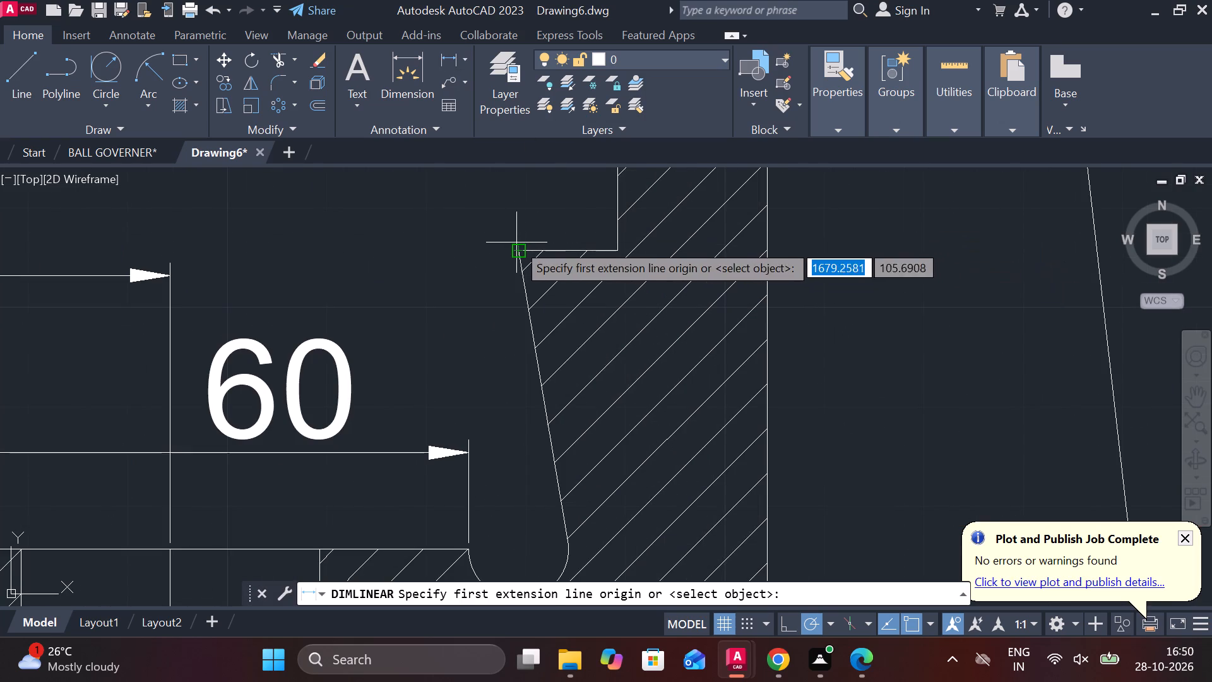
{"action": "left_click", "coordinate": [516, 242]}
{"action": "left_click", "coordinate": [617, 251]}
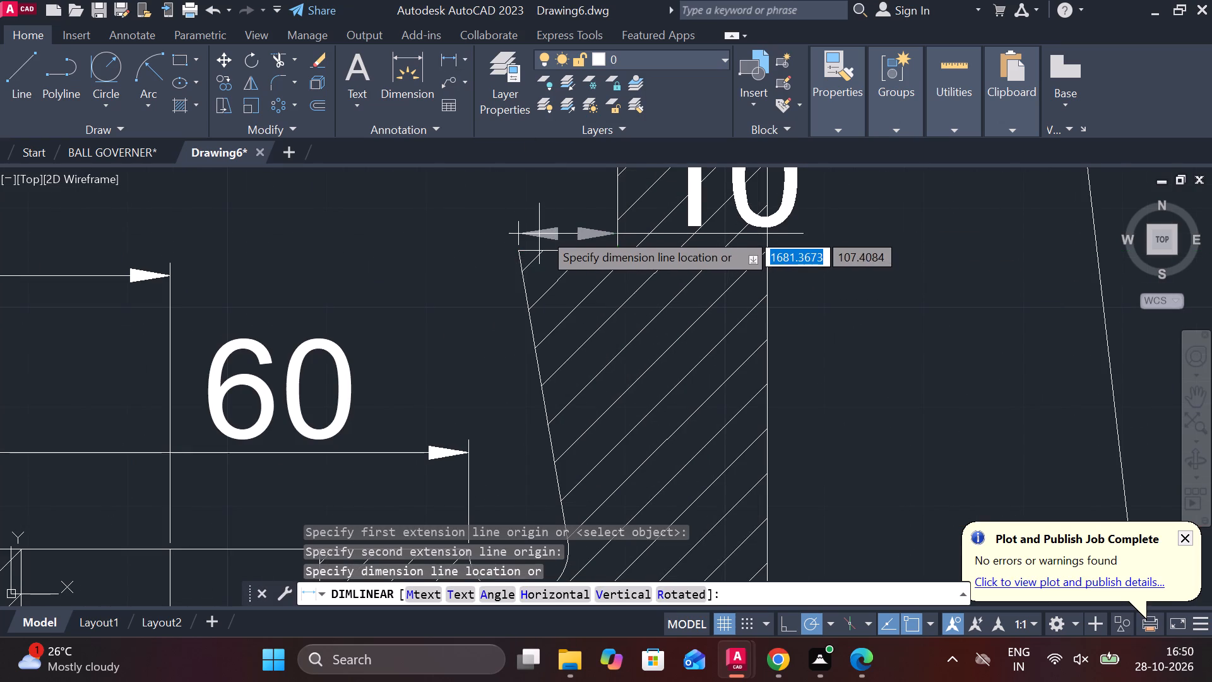
{"action": "left_click", "coordinate": [543, 232]}
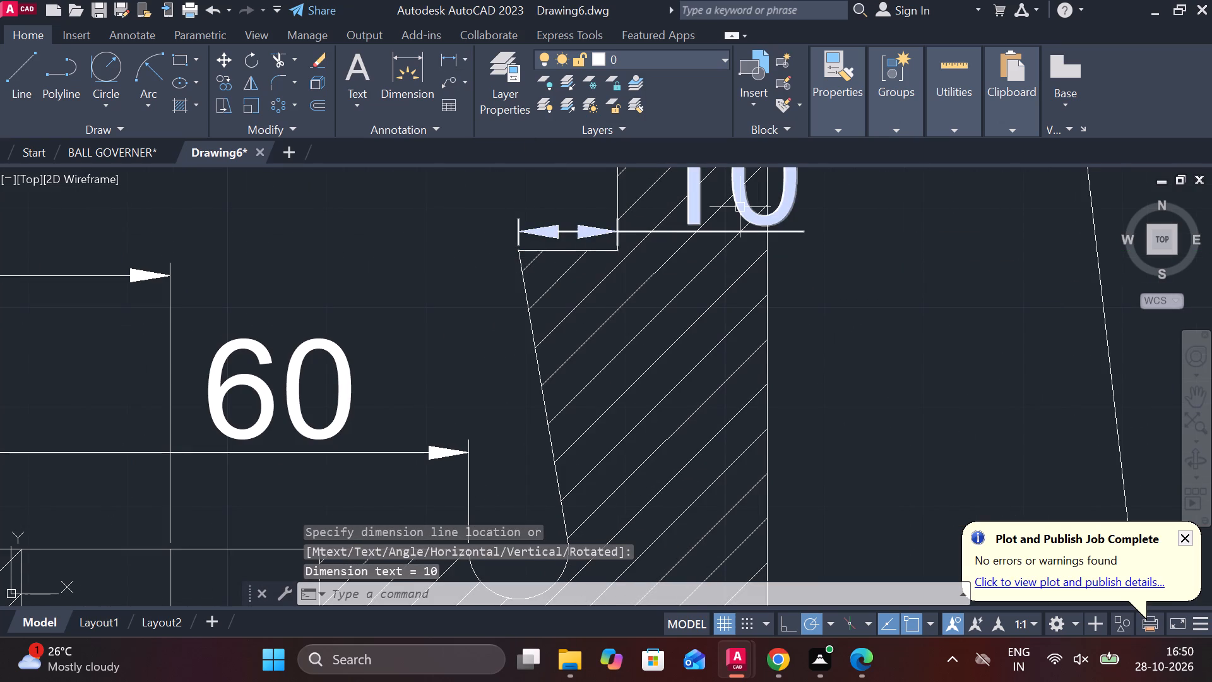
{"action": "left_click", "coordinate": [750, 207]}
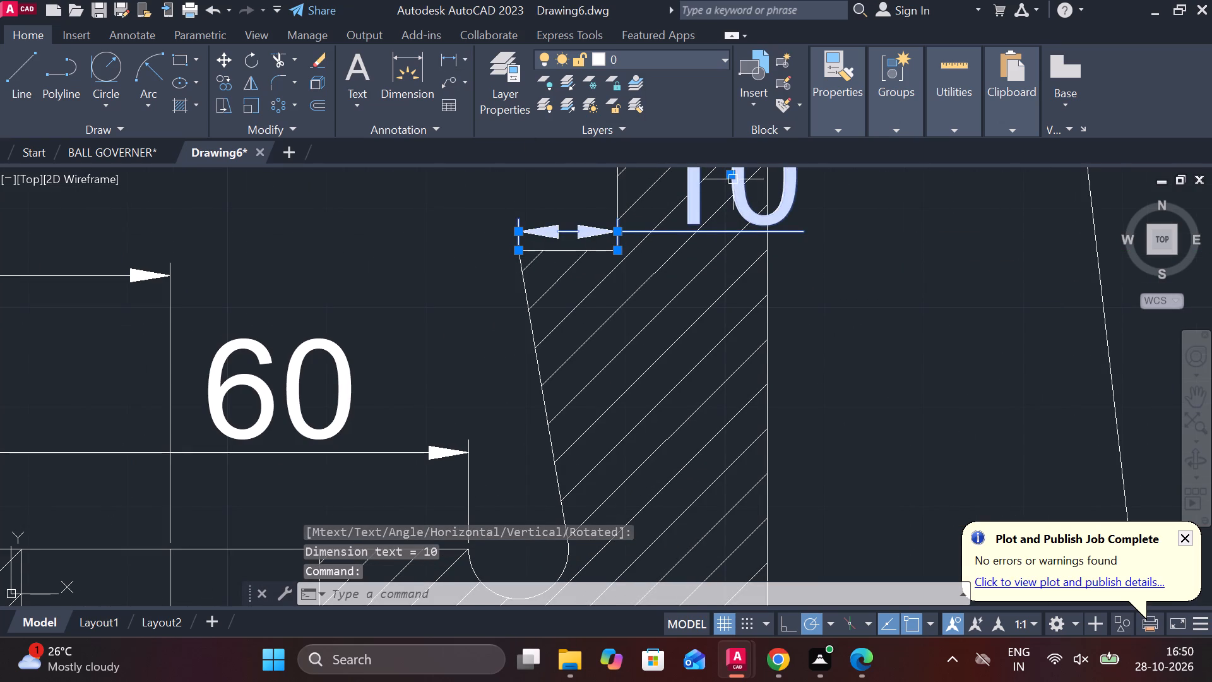
{"action": "left_click", "coordinate": [731, 177]}
{"action": "left_click", "coordinate": [477, 224]}
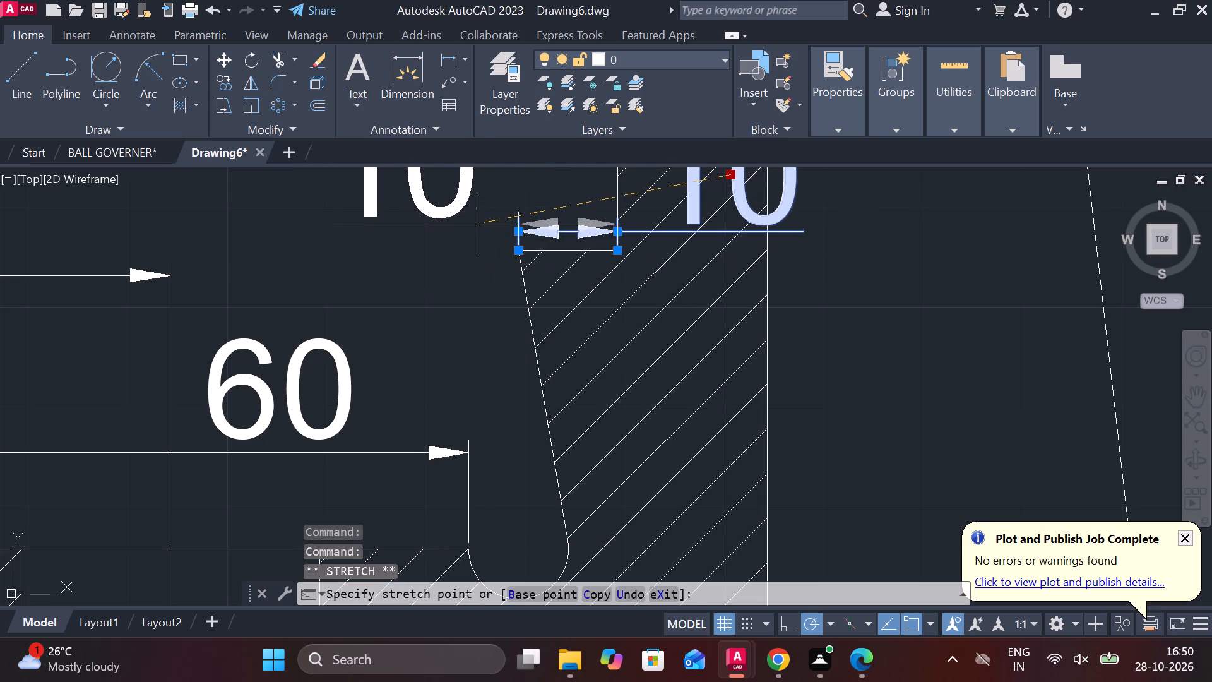
Add a horizontal linear dimension for the upright's thickness above the ledge and move its text left of the hatching.
{"action": "middle_click_drag", "start_coordinate": [532, 302], "coordinate": [502, 350]}
{"action": "left_click", "coordinate": [451, 67]}
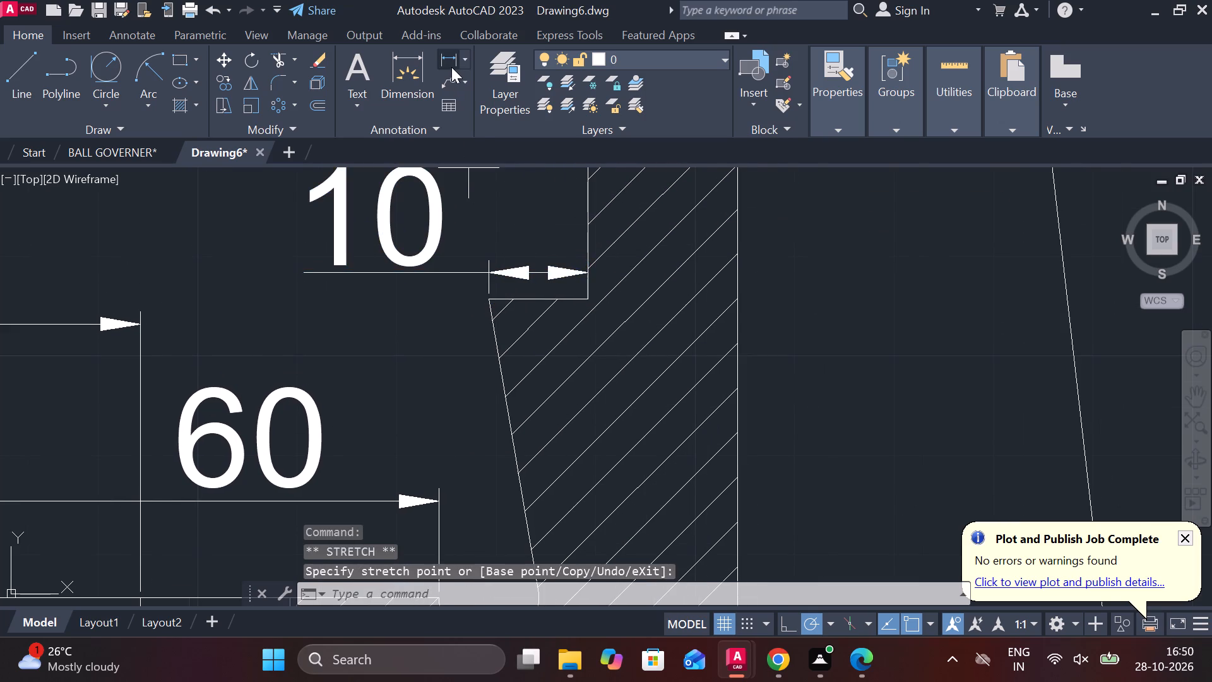
{"action": "scroll", "coordinate": [571, 294], "scroll_direction": "down", "scroll_amount": 1}
{"action": "middle_click_drag", "start_coordinate": [542, 443], "coordinate": [526, 488]}
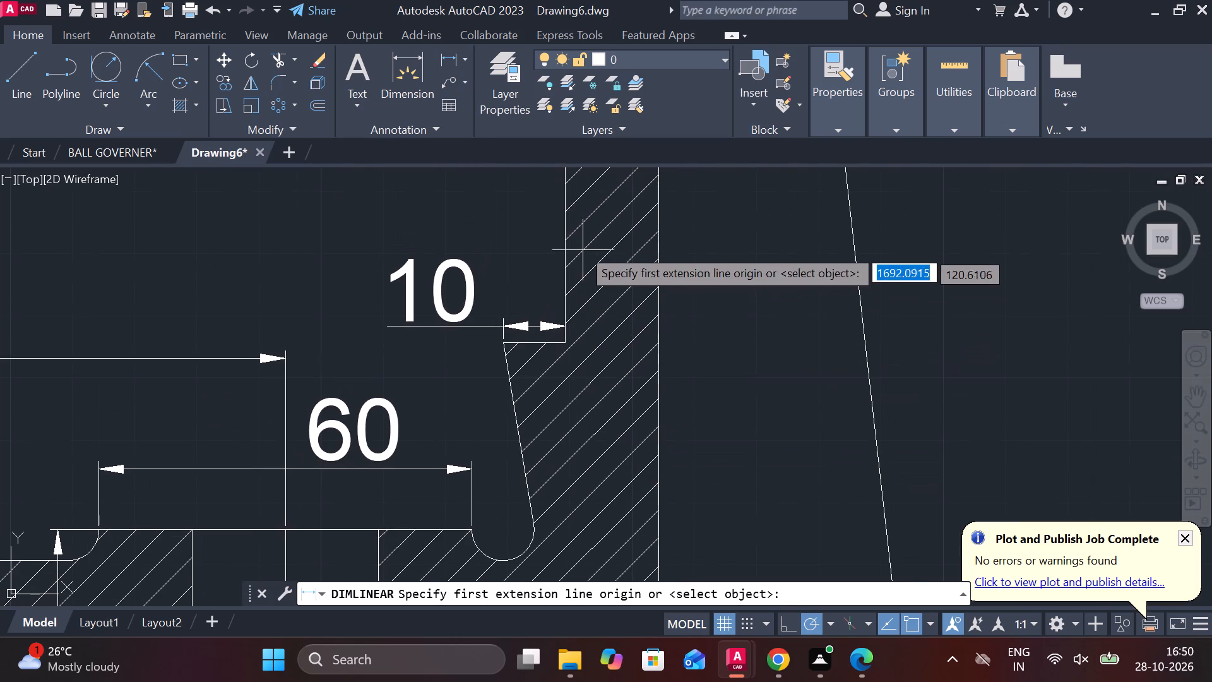
{"action": "left_click", "coordinate": [572, 218]}
{"action": "left_click", "coordinate": [662, 218]}
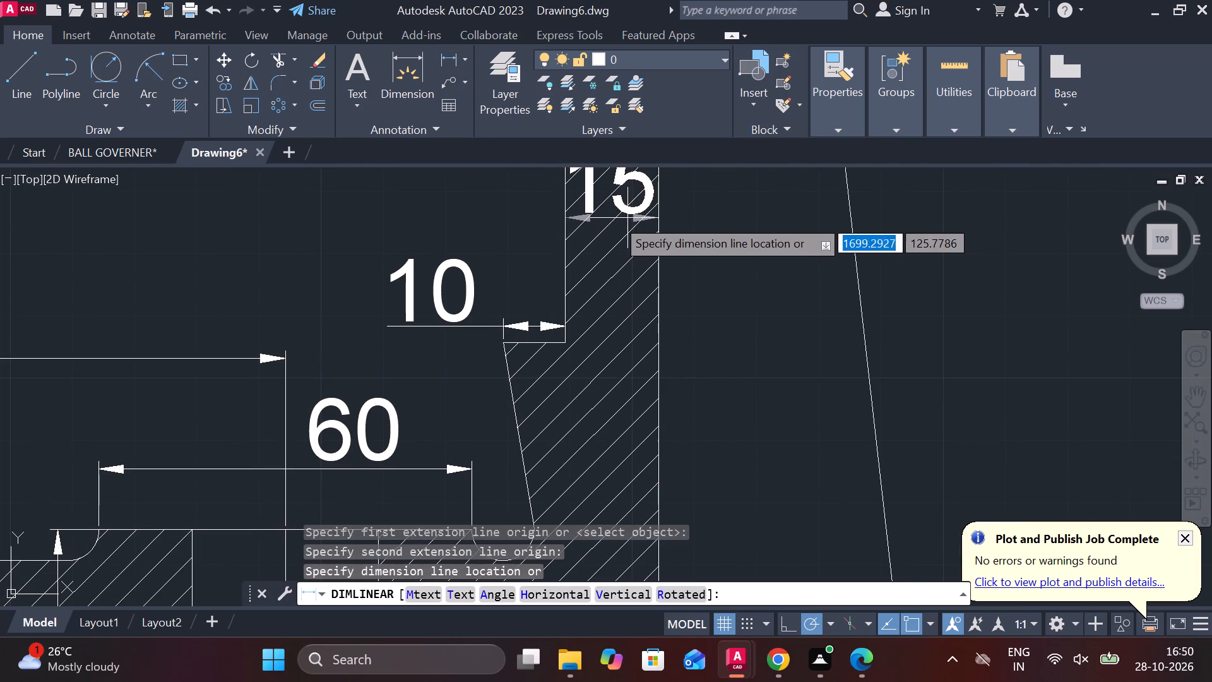
{"action": "left_click", "coordinate": [585, 217]}
{"action": "left_click", "coordinate": [615, 200]}
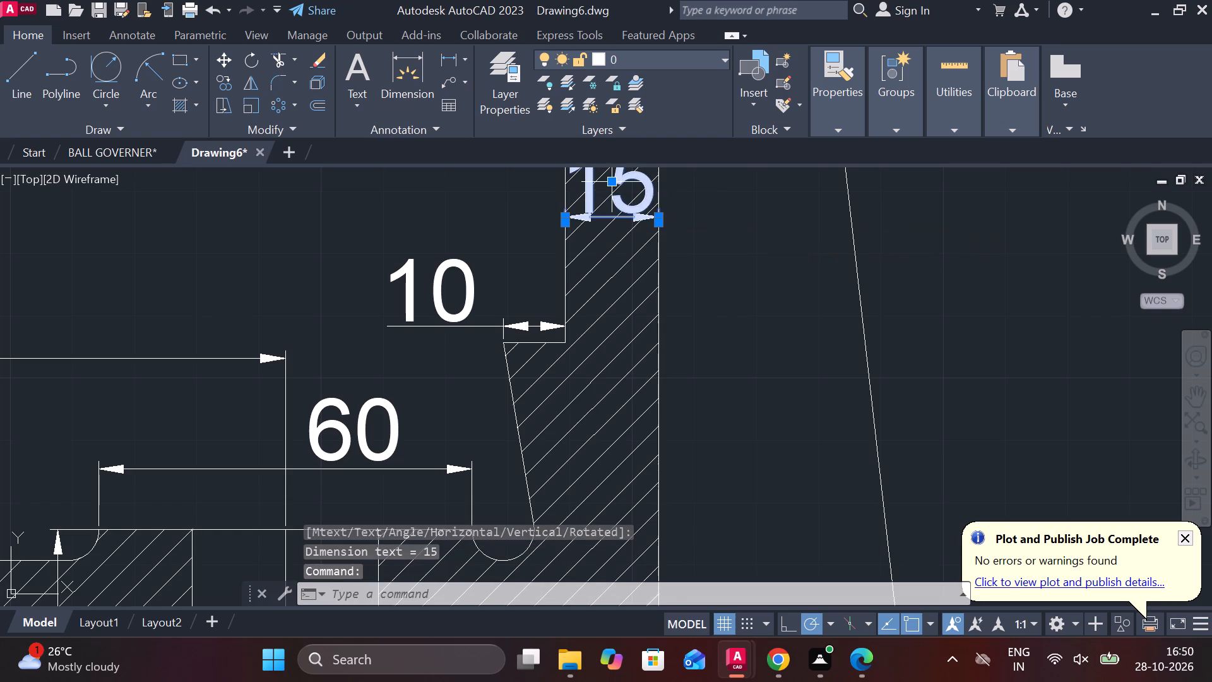
{"action": "left_click", "coordinate": [609, 184]}
{"action": "left_click", "coordinate": [479, 202]}
{"action": "scroll", "coordinate": [535, 223], "scroll_direction": "down", "scroll_amount": 2}
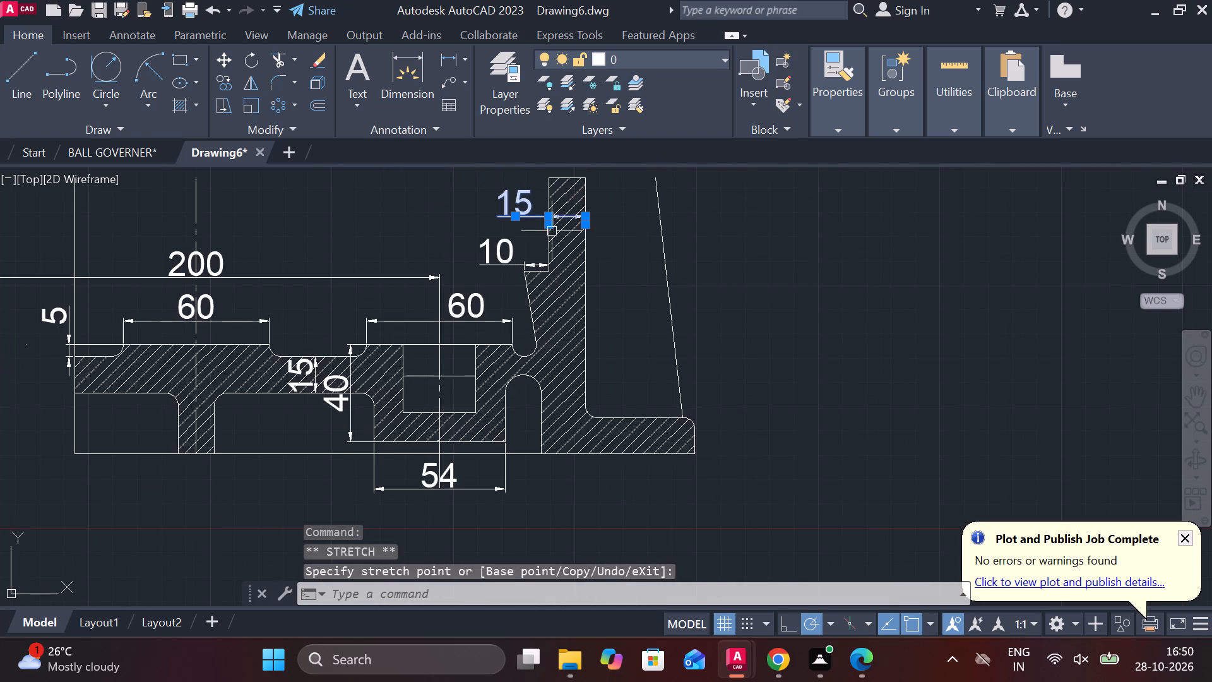
{"action": "key", "text": "Escape"}
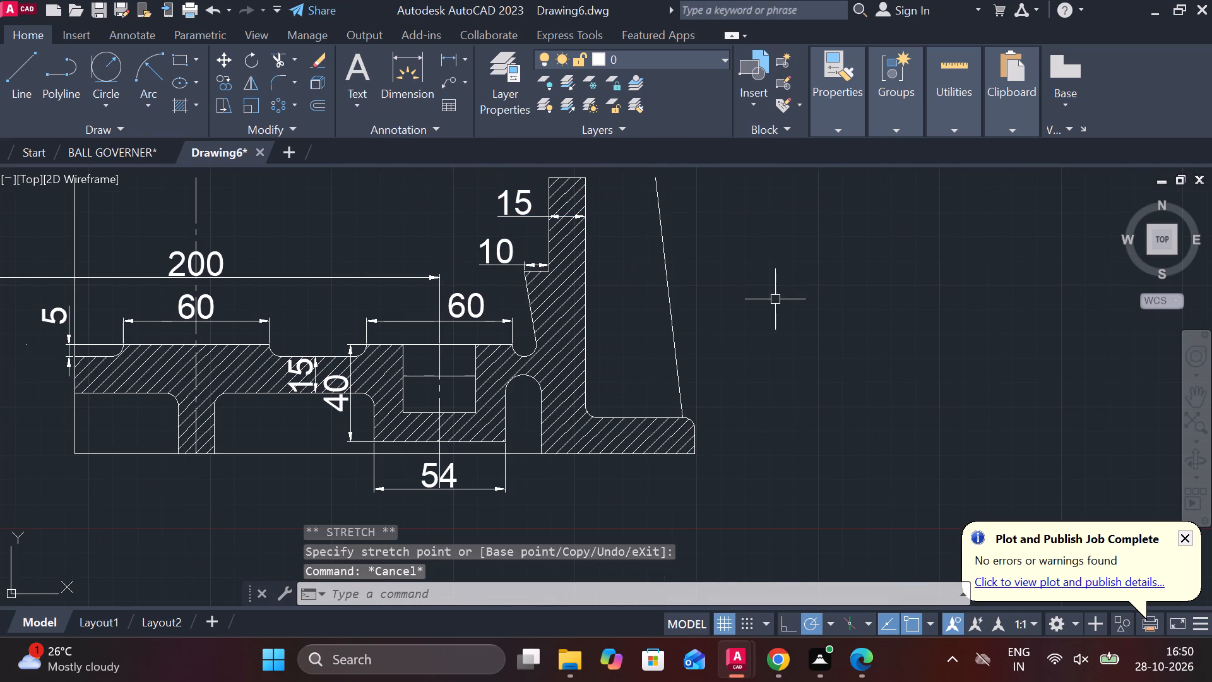
Add a radius dimension to the rounded upper corner at the base flange's outer end and move its text outside the hatching.
{"action": "left_click", "coordinate": [461, 59]}
{"action": "left_click", "coordinate": [487, 251]}
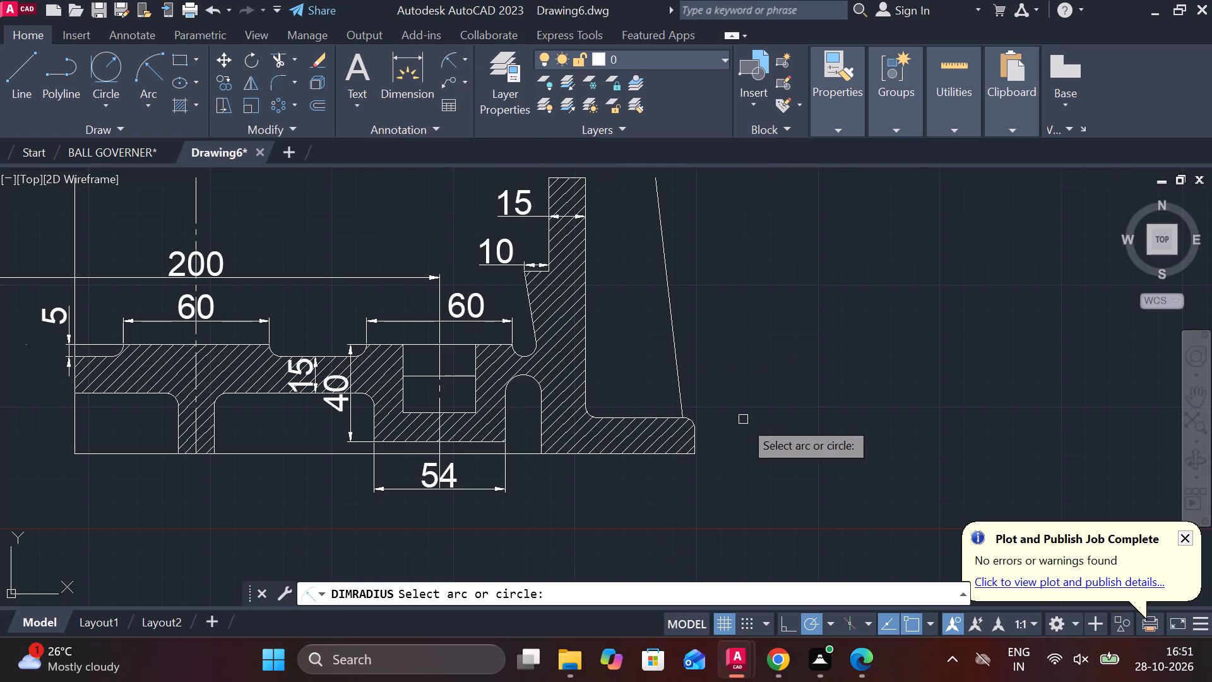
{"action": "left_click", "coordinate": [690, 421]}
{"action": "left_click", "coordinate": [698, 413]}
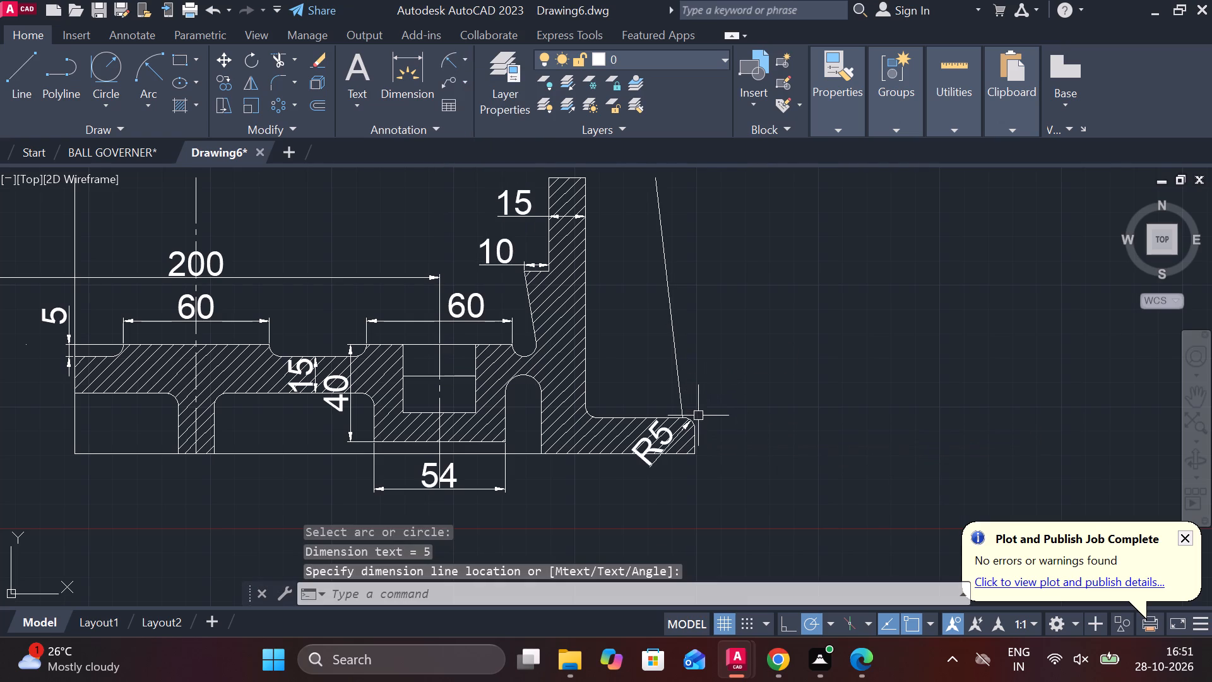
{"action": "key", "text": "Escape"}
{"action": "left_click", "coordinate": [647, 459]}
{"action": "left_click", "coordinate": [661, 453]}
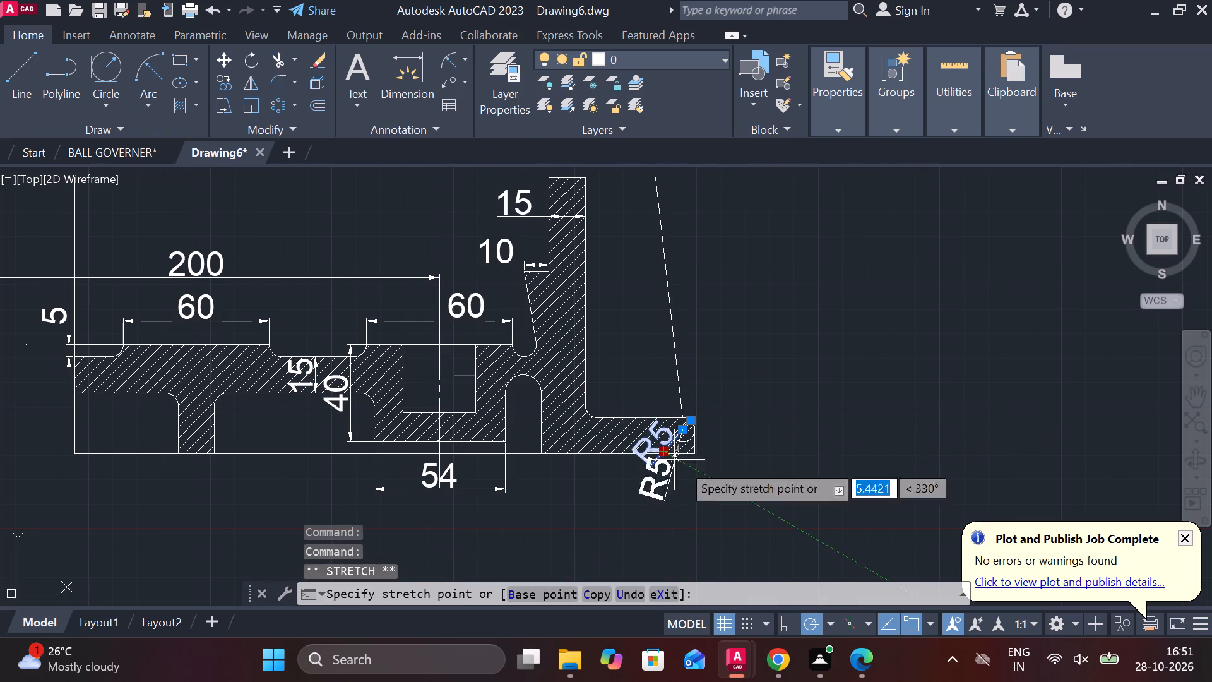
{"action": "left_click", "coordinate": [742, 380]}
{"action": "key", "text": "Escape"}
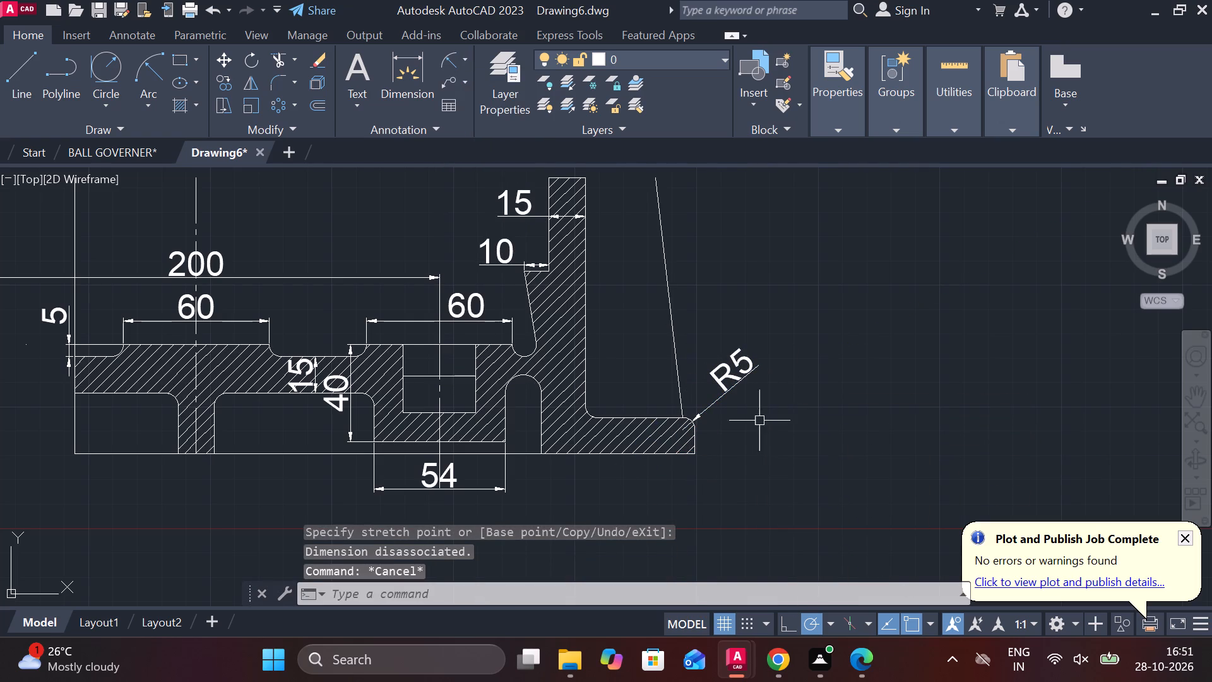
Add a horizontal linear dimension for the thickness of the central rib, placed below the base line.
{"action": "middle_click_drag", "start_coordinate": [585, 420], "coordinate": [651, 394]}
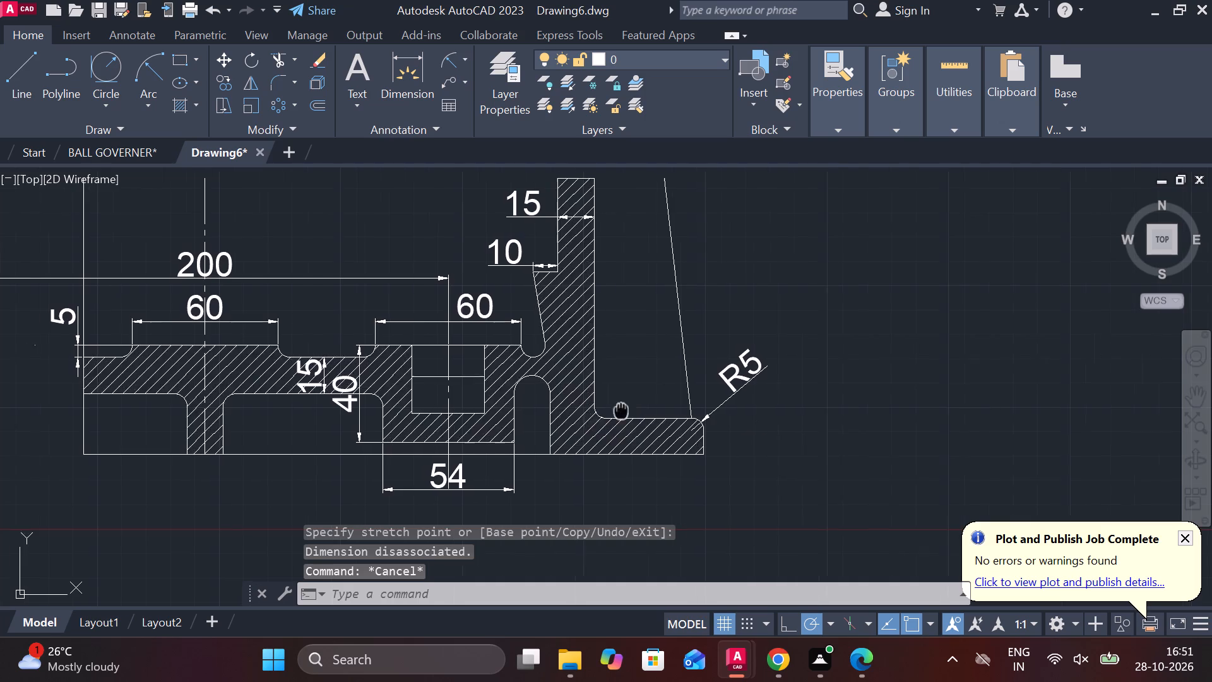
{"action": "middle_click_drag", "start_coordinate": [651, 394], "coordinate": [742, 361]}
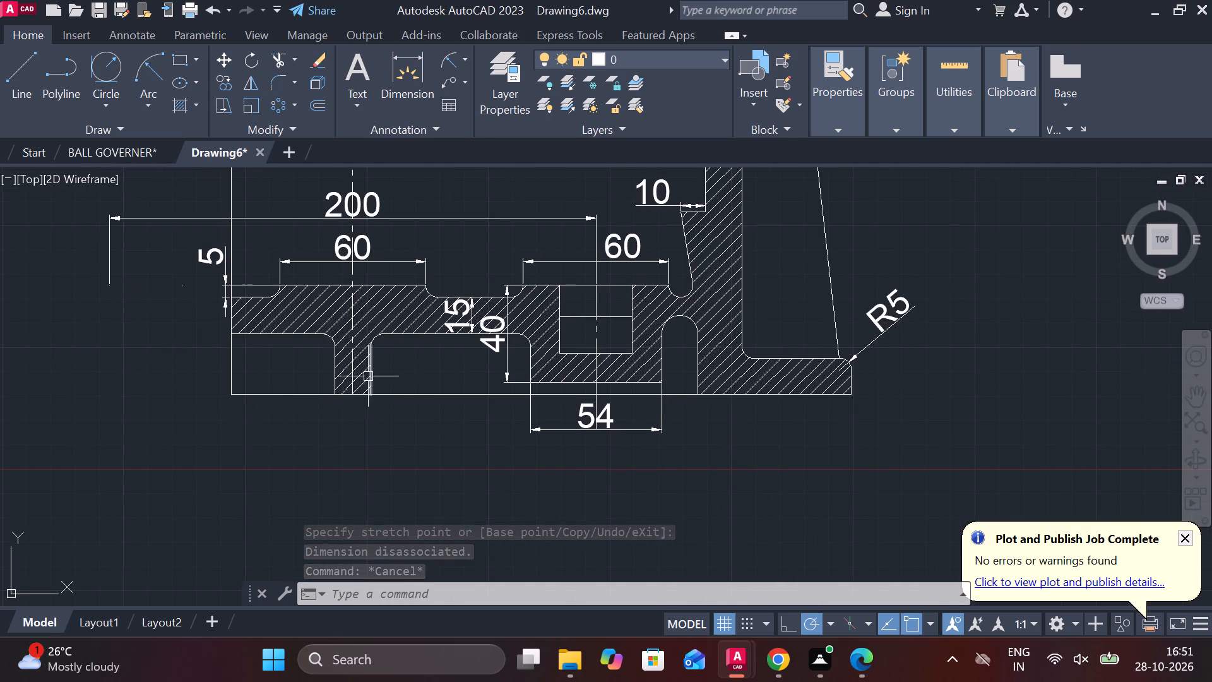
{"action": "left_click", "coordinate": [467, 64]}
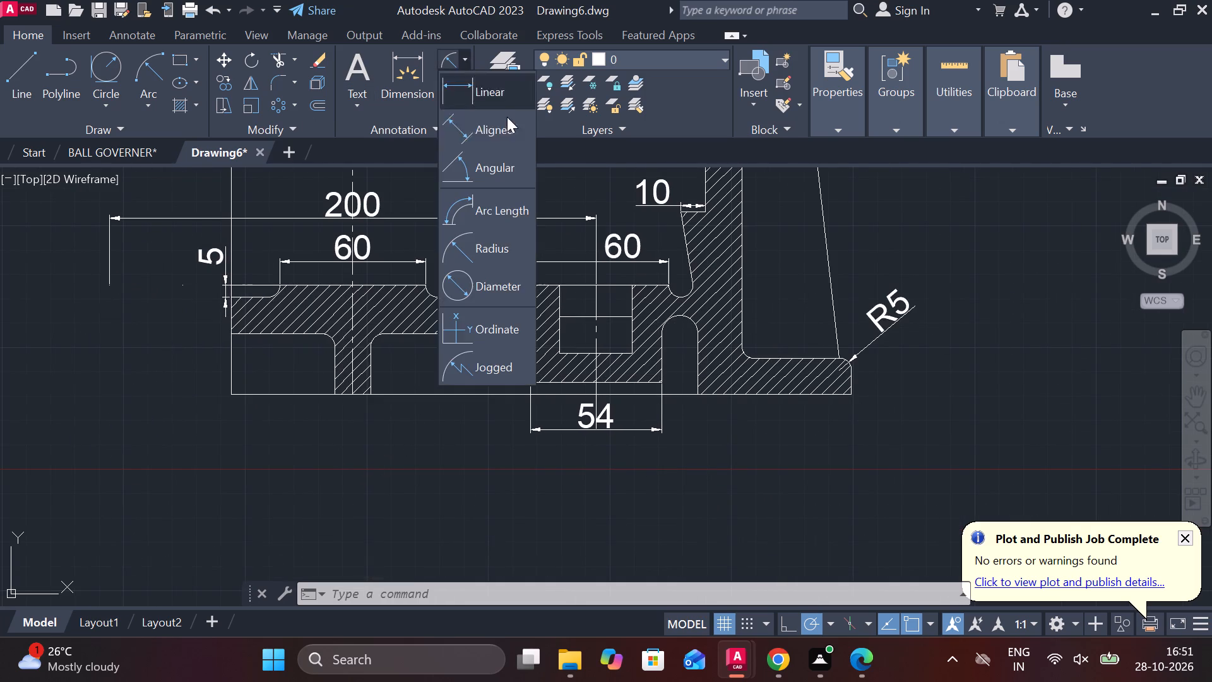
{"action": "left_click", "coordinate": [498, 86]}
{"action": "scroll", "coordinate": [382, 436], "scroll_direction": "up", "scroll_amount": 2}
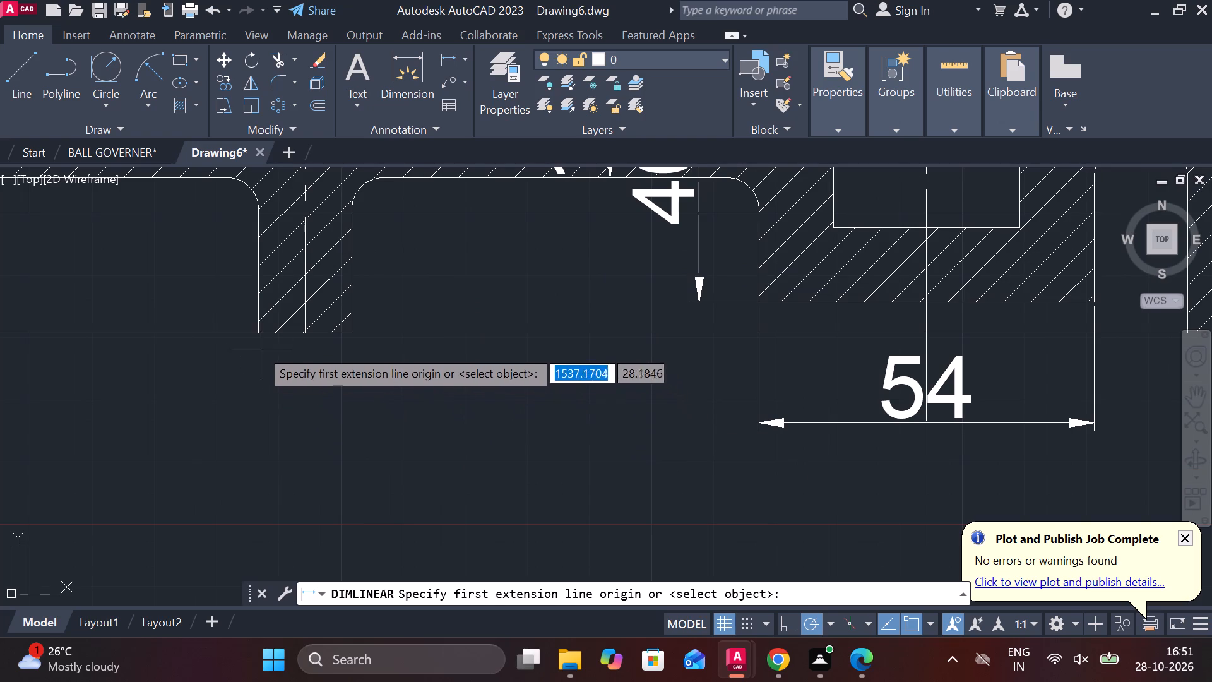
{"action": "left_click", "coordinate": [258, 337]}
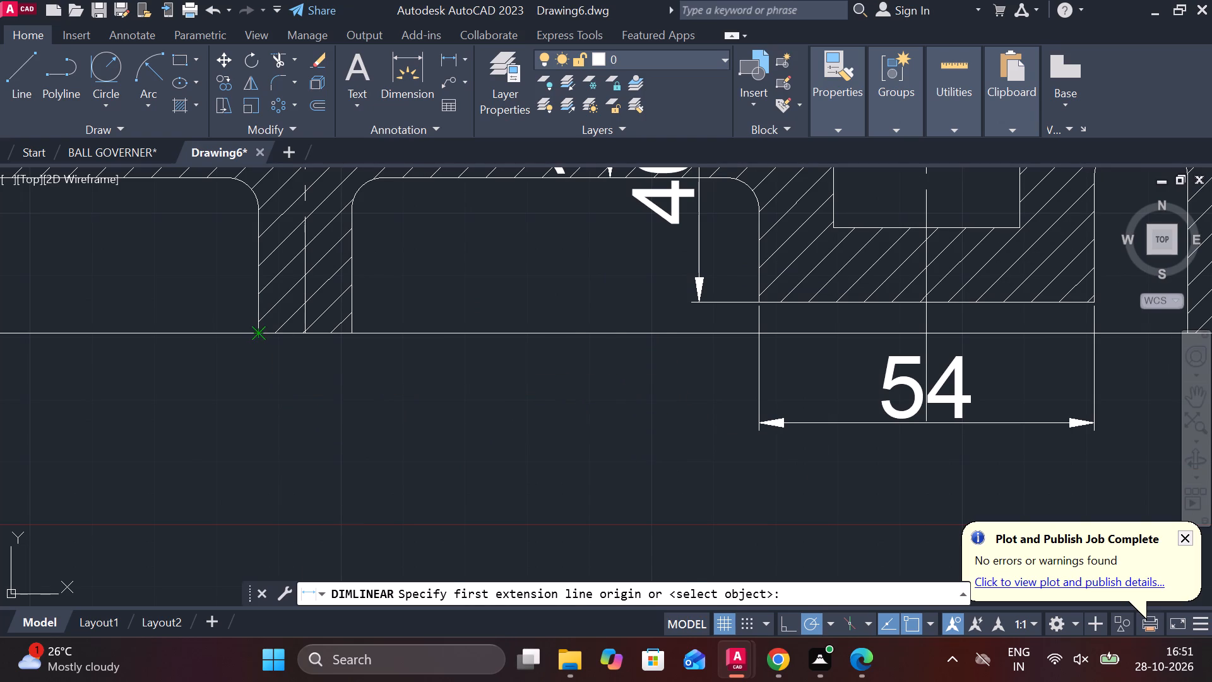
{"action": "left_click", "coordinate": [347, 334]}
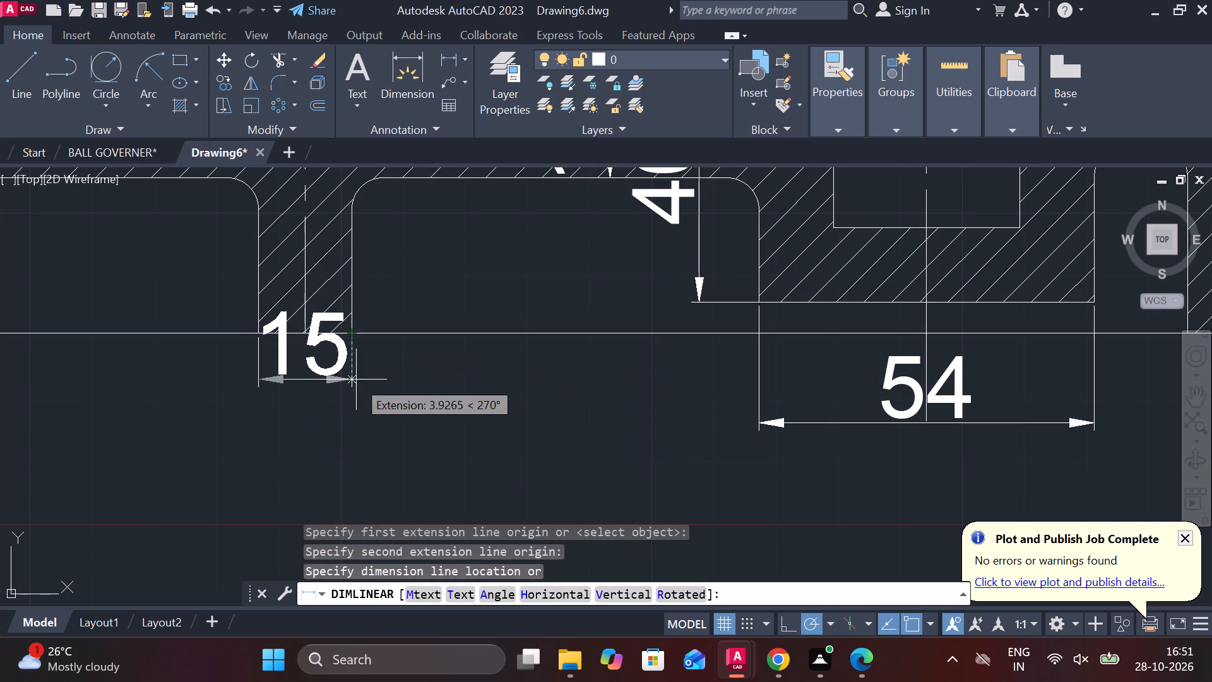
{"action": "left_click", "coordinate": [349, 424]}
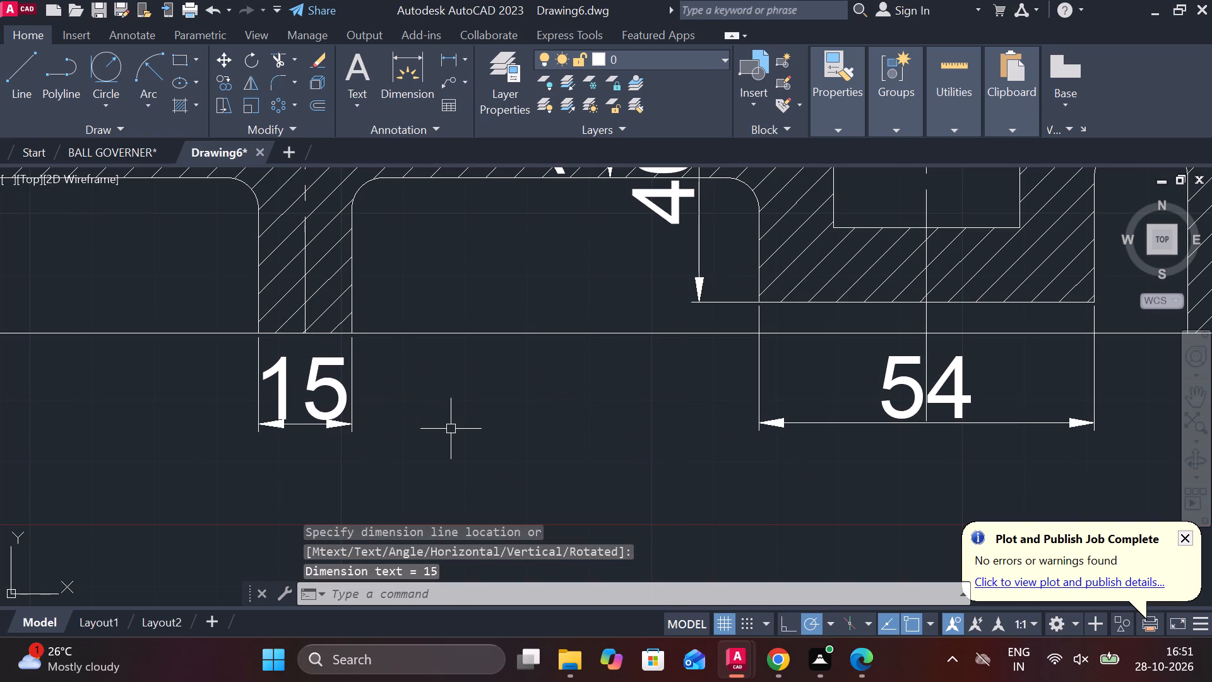
Move the whole dimensioned sectional view to below the plan view, placing its centreline on the main vertical centreline.
{"action": "scroll", "coordinate": [452, 428], "scroll_direction": "down", "scroll_amount": 3}
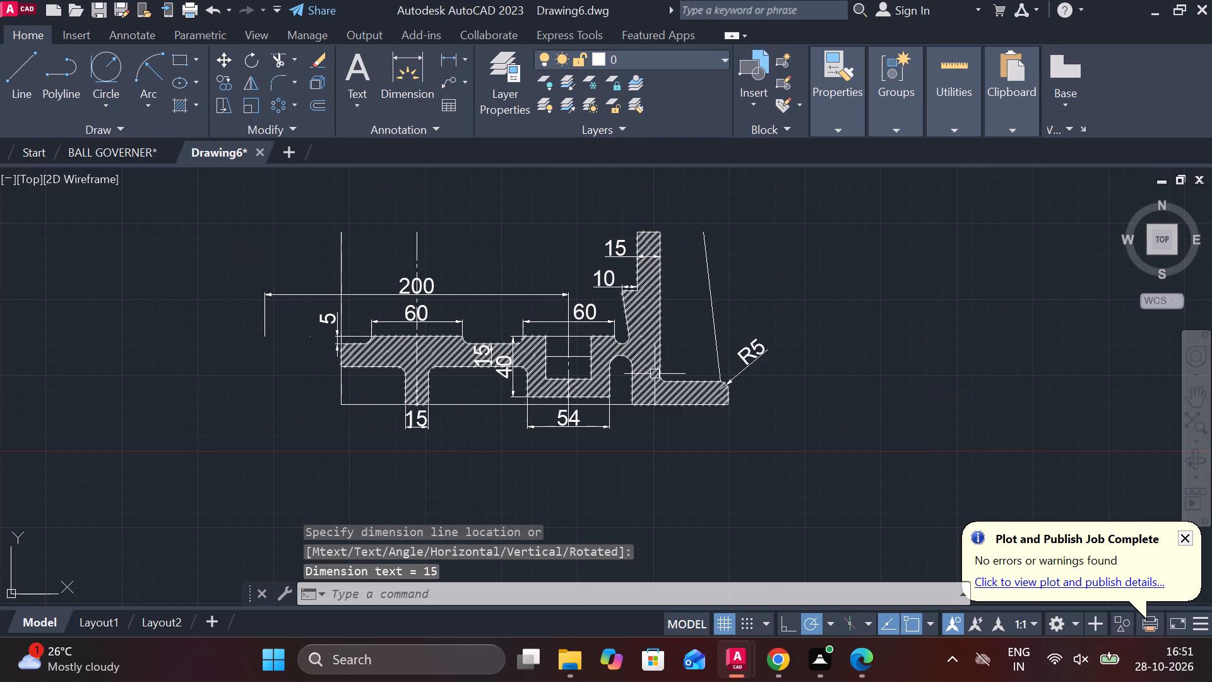
{"action": "scroll", "coordinate": [704, 374], "scroll_direction": "down", "scroll_amount": 1}
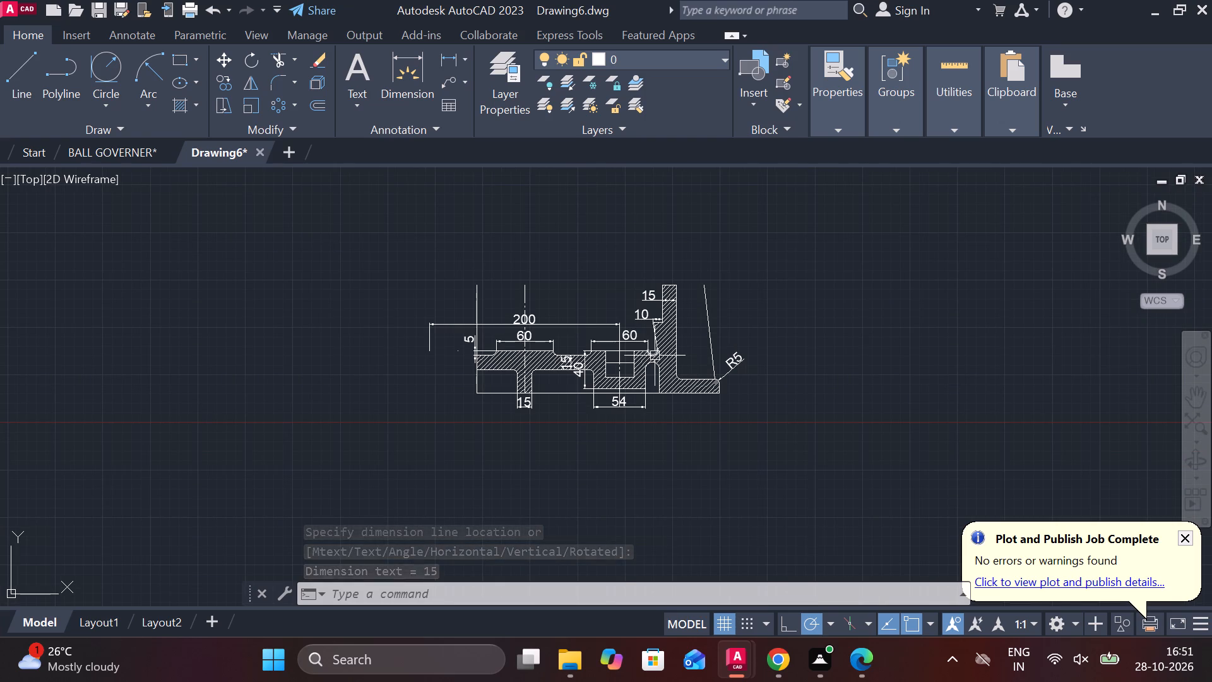
{"action": "left_click", "coordinate": [377, 256]}
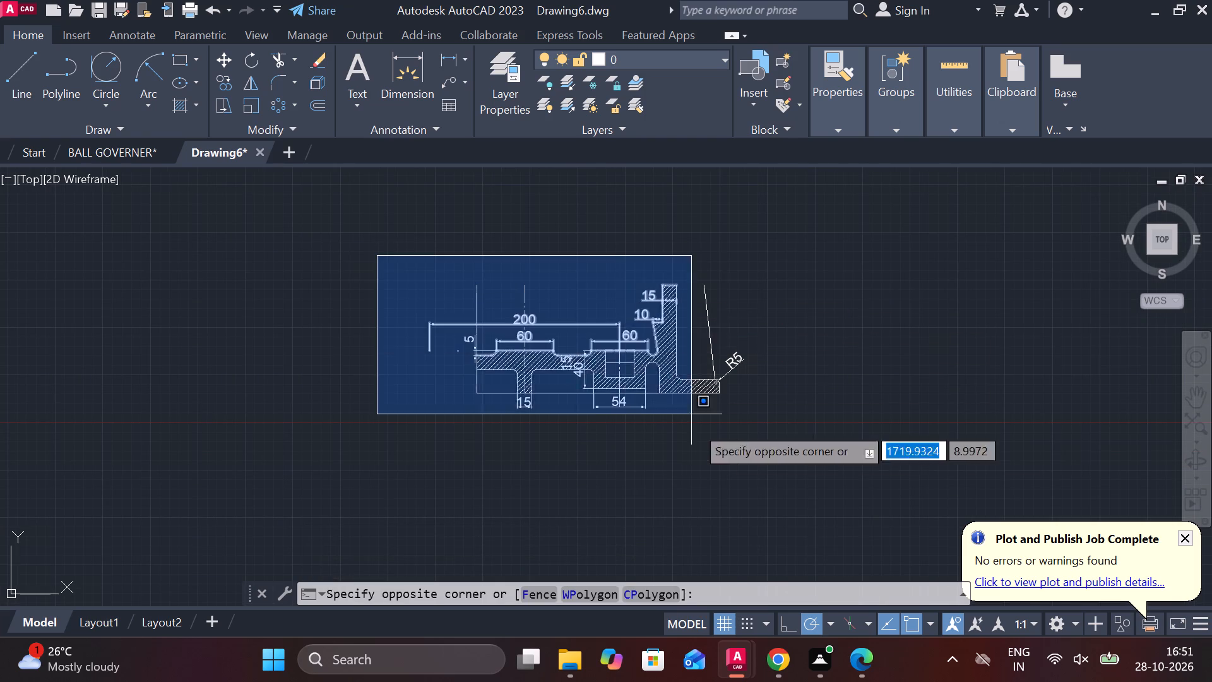
{"action": "left_click", "coordinate": [808, 457]}
{"action": "key", "text": "m"}
{"action": "key", "text": "Return"}
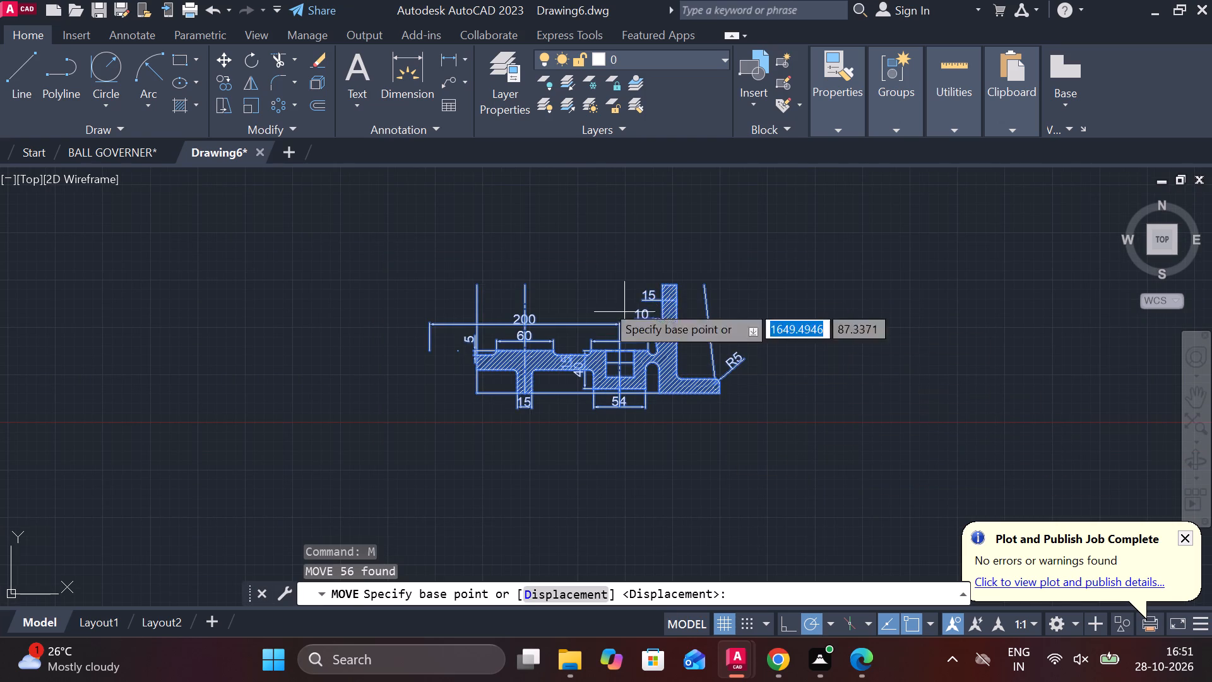
{"action": "left_click", "coordinate": [519, 286]}
{"action": "scroll", "coordinate": [513, 285], "scroll_direction": "down", "scroll_amount": 2}
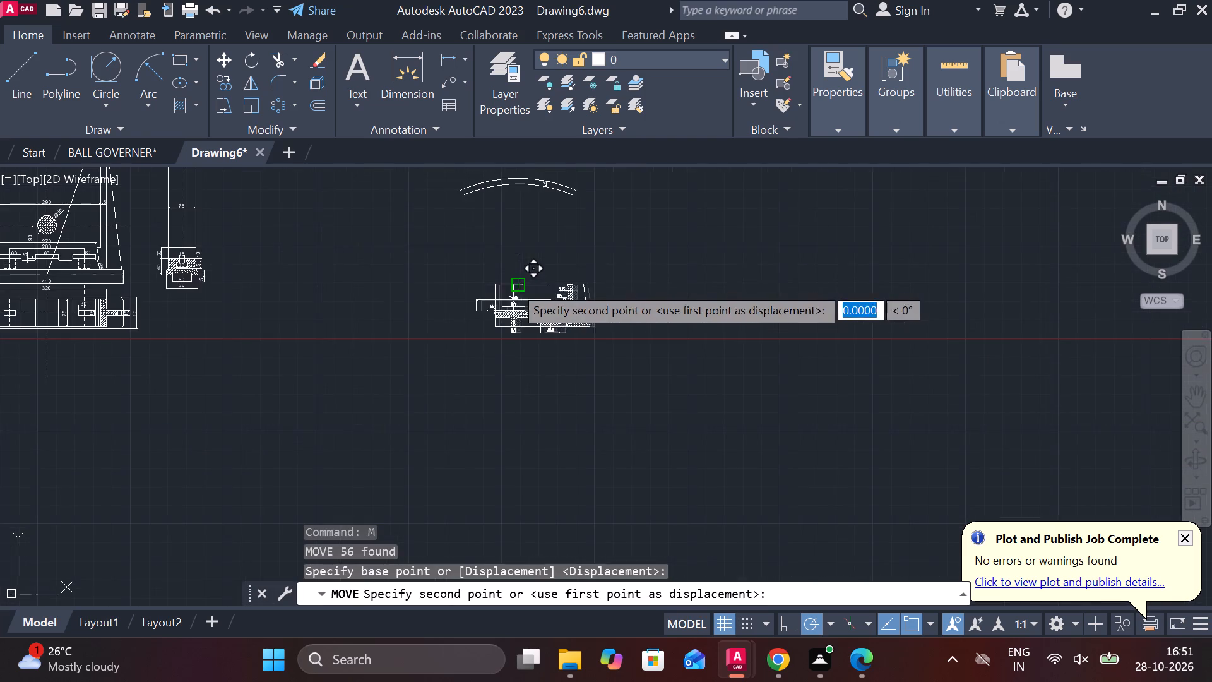
{"action": "middle_click_drag", "start_coordinate": [362, 282], "coordinate": [401, 391]}
{"action": "middle_click_drag", "start_coordinate": [396, 387], "coordinate": [409, 385]}
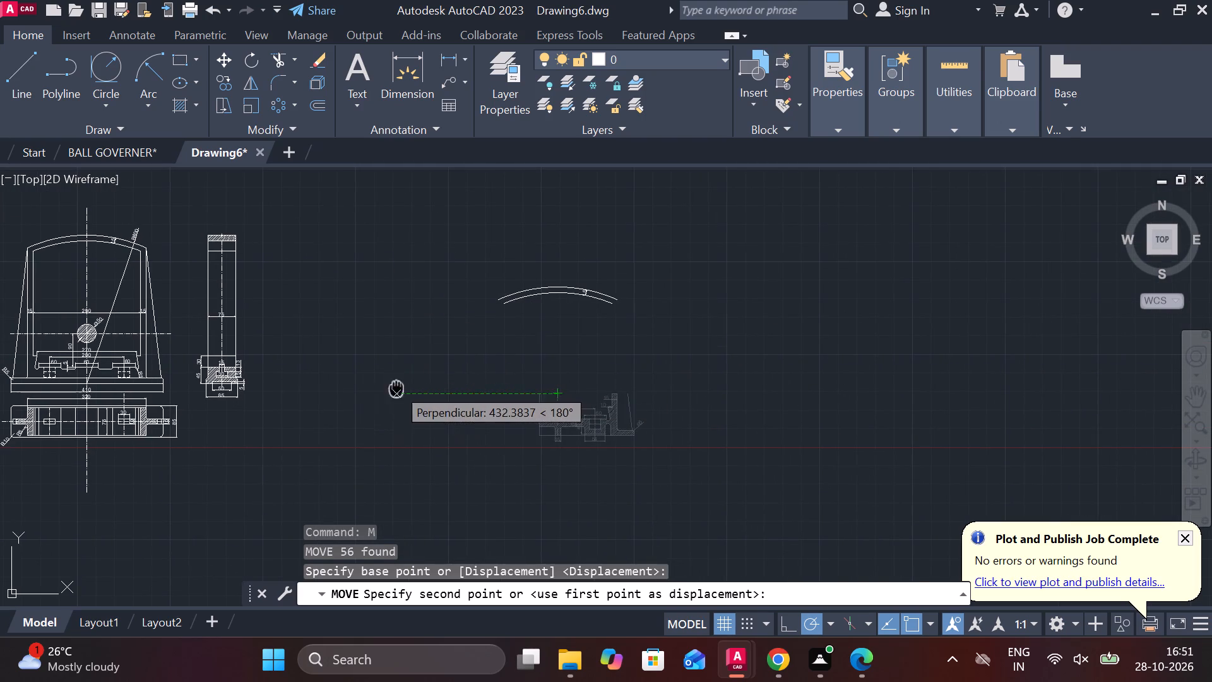
{"action": "middle_click_drag", "start_coordinate": [409, 385], "coordinate": [558, 335]}
{"action": "scroll", "coordinate": [295, 408], "scroll_direction": "up", "scroll_amount": 1}
{"action": "scroll", "coordinate": [239, 428], "scroll_direction": "up", "scroll_amount": 1}
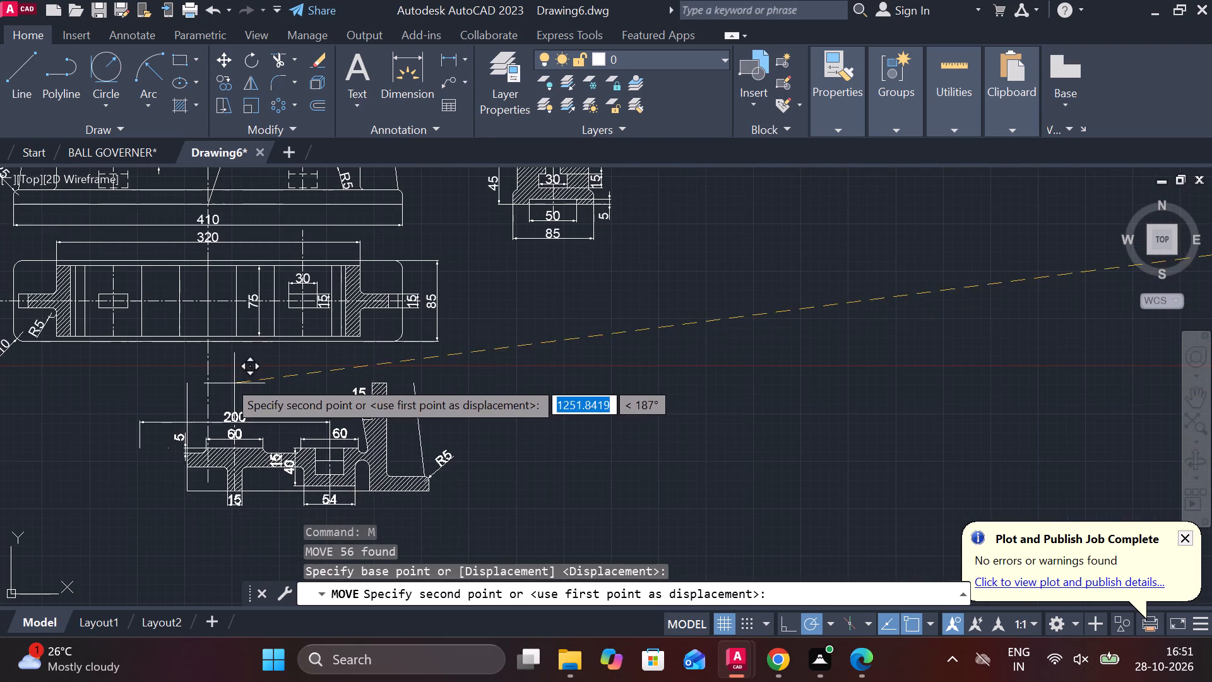
{"action": "middle_click_drag", "start_coordinate": [204, 388], "coordinate": [244, 297]}
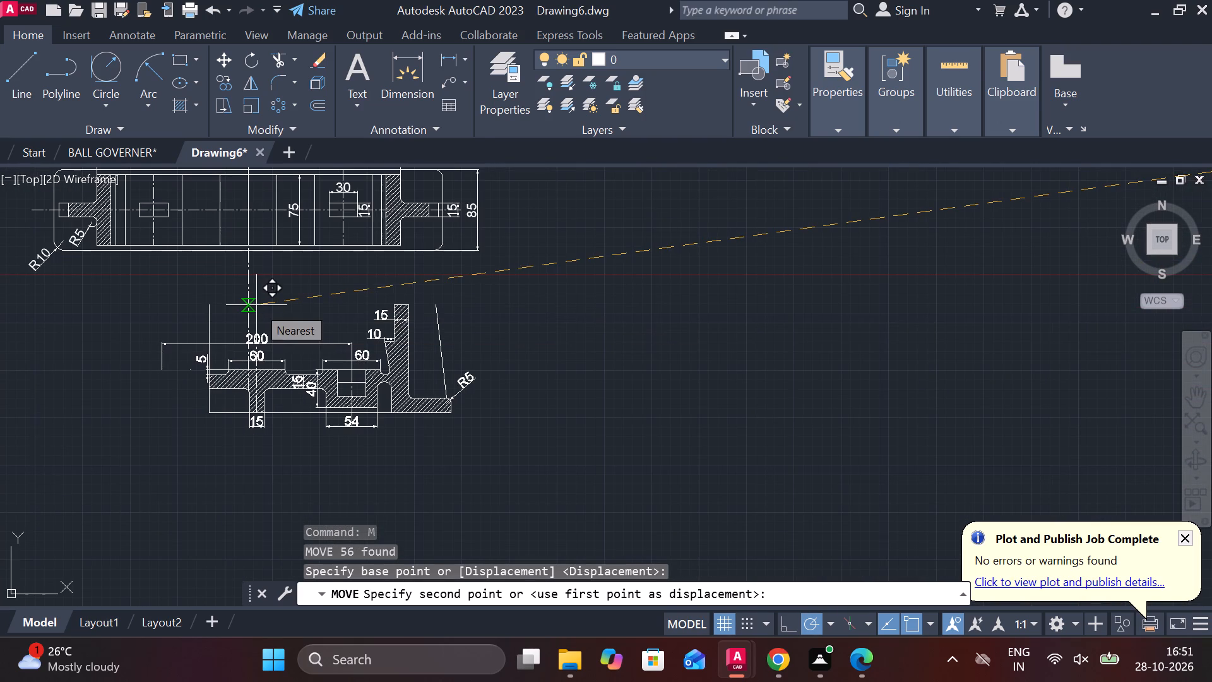
{"action": "left_click", "coordinate": [248, 293]}
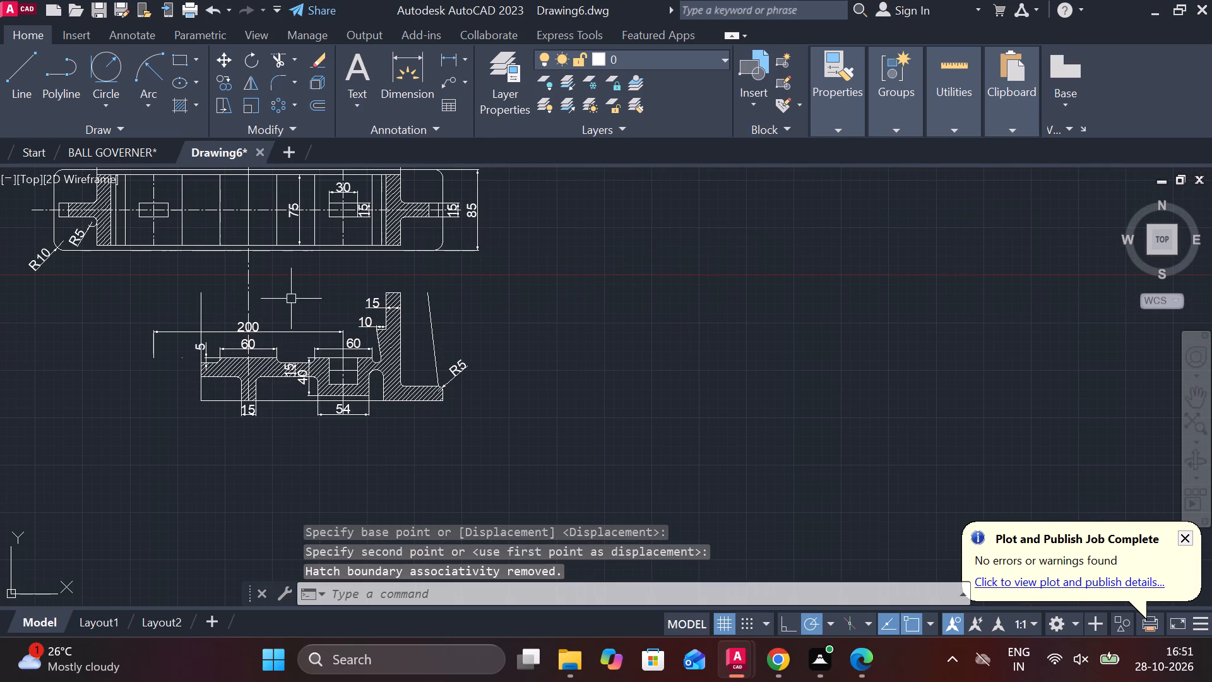
Erase the leftover pair of arcs and their dimension lying away from the views.
{"action": "scroll", "coordinate": [496, 310], "scroll_direction": "down", "scroll_amount": 2}
{"action": "middle_click_drag", "start_coordinate": [558, 312], "coordinate": [425, 457]}
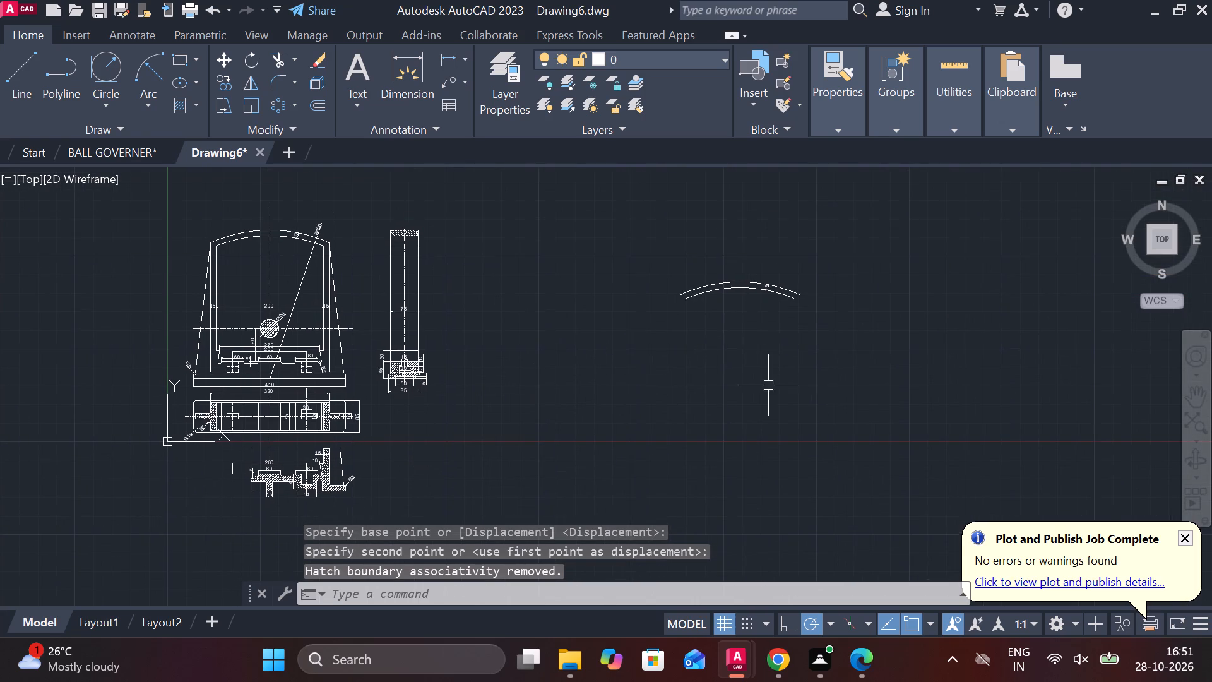
{"action": "left_click_drag", "start_coordinate": [848, 375], "coordinate": [717, 326]}
{"action": "left_click", "coordinate": [602, 266]}
{"action": "type", "text": "E"}
{"action": "key", "text": "space"}
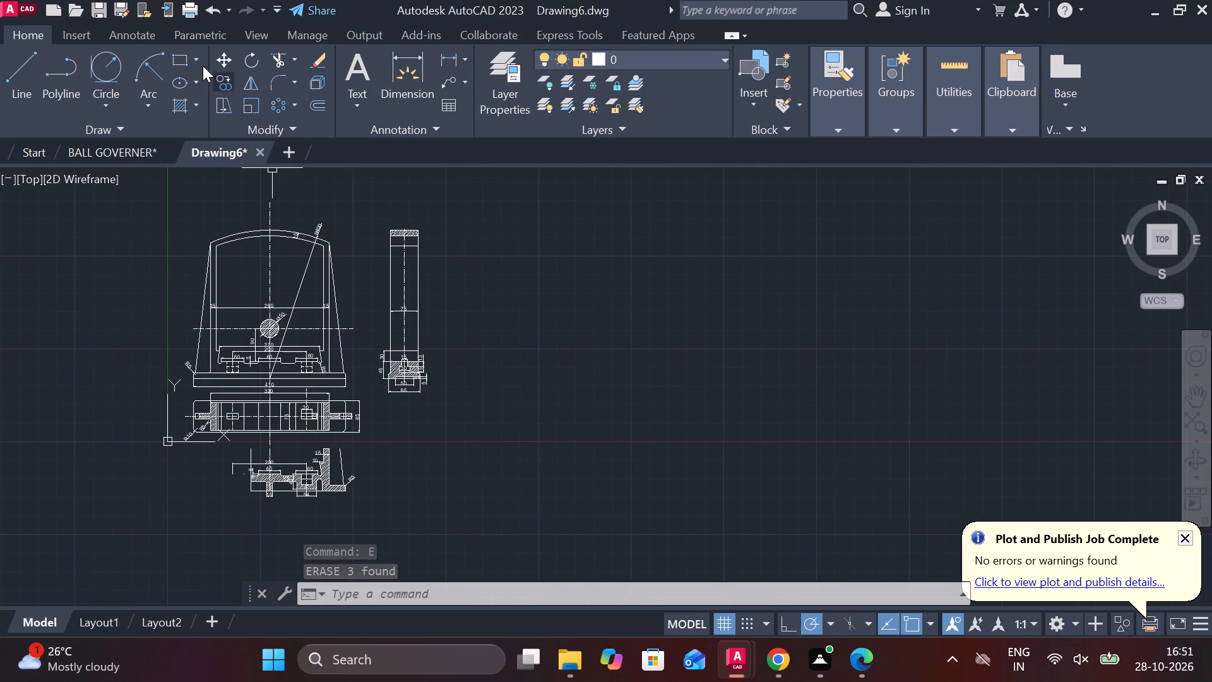
Draw a rectangular border about 856 by 828 around all the views.
{"action": "left_click", "coordinate": [168, 60]}
{"action": "left_click", "coordinate": [175, 62]}
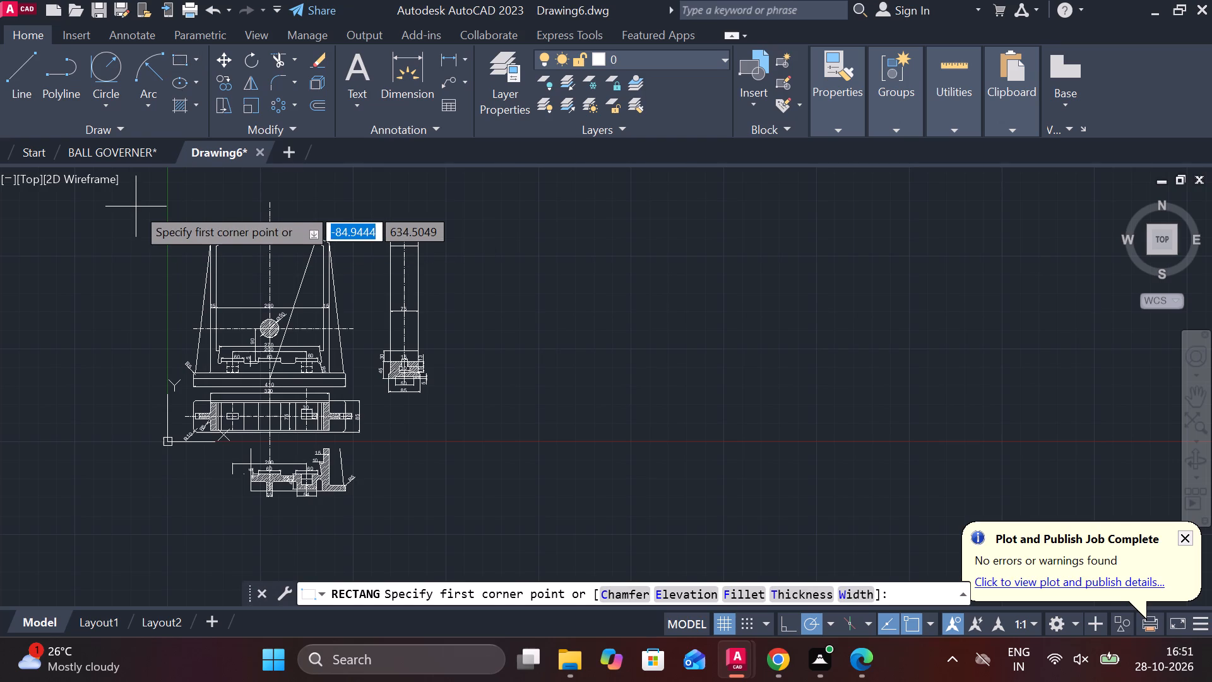
{"action": "left_click", "coordinate": [132, 200]}
{"action": "middle_click_drag", "start_coordinate": [472, 386], "coordinate": [468, 387]}
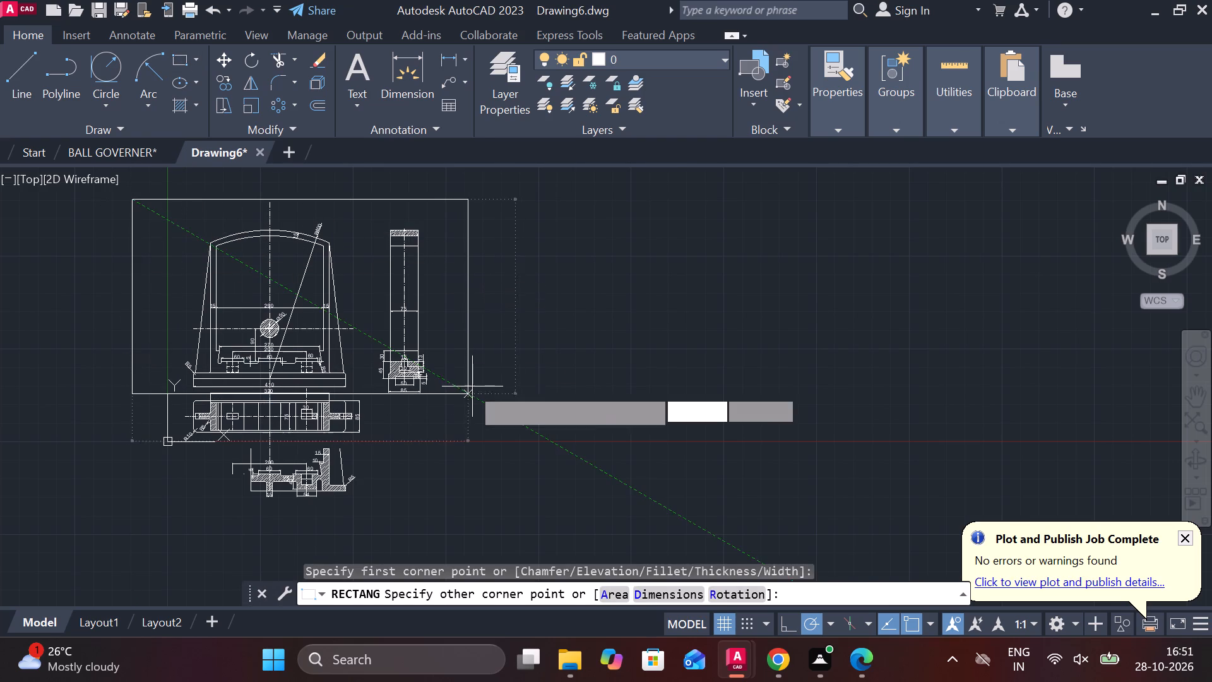
{"action": "middle_click_drag", "start_coordinate": [468, 387], "coordinate": [437, 345]}
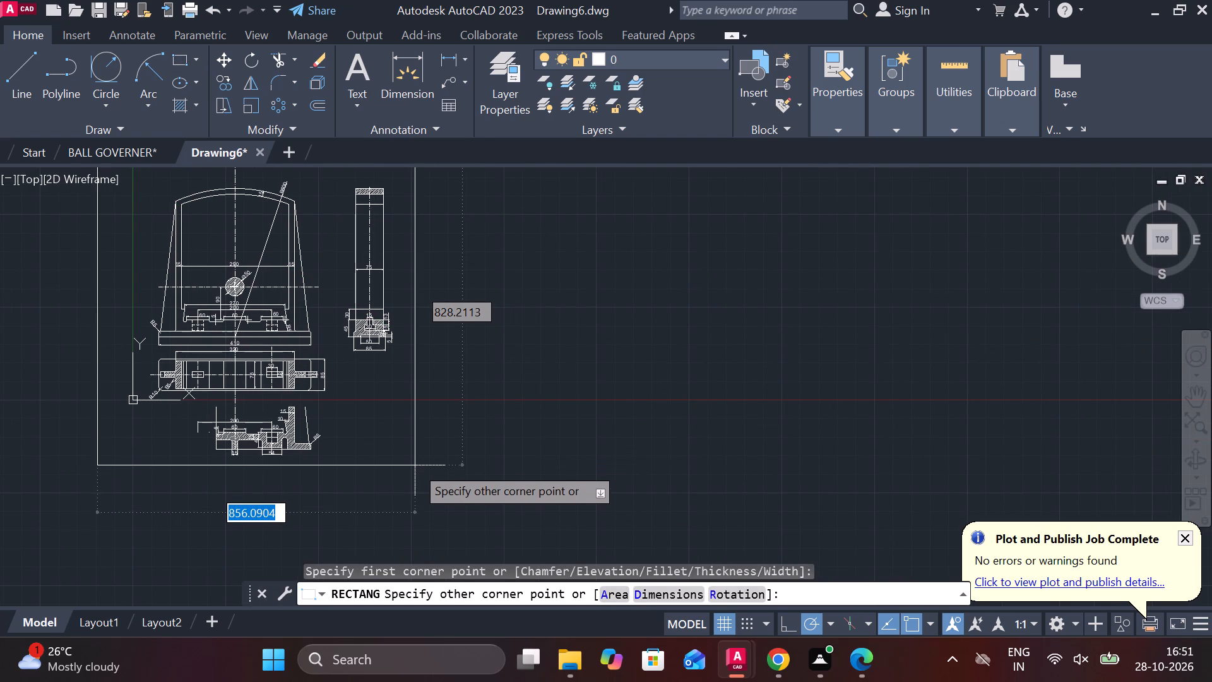
{"action": "left_click", "coordinate": [415, 465]}
Shorten the front view's vertical centreline so its upper end stops just above the arch, clear of the border.
{"action": "middle_click_drag", "start_coordinate": [303, 356], "coordinate": [410, 496]}
{"action": "scroll", "coordinate": [372, 289], "scroll_direction": "up", "scroll_amount": 2}
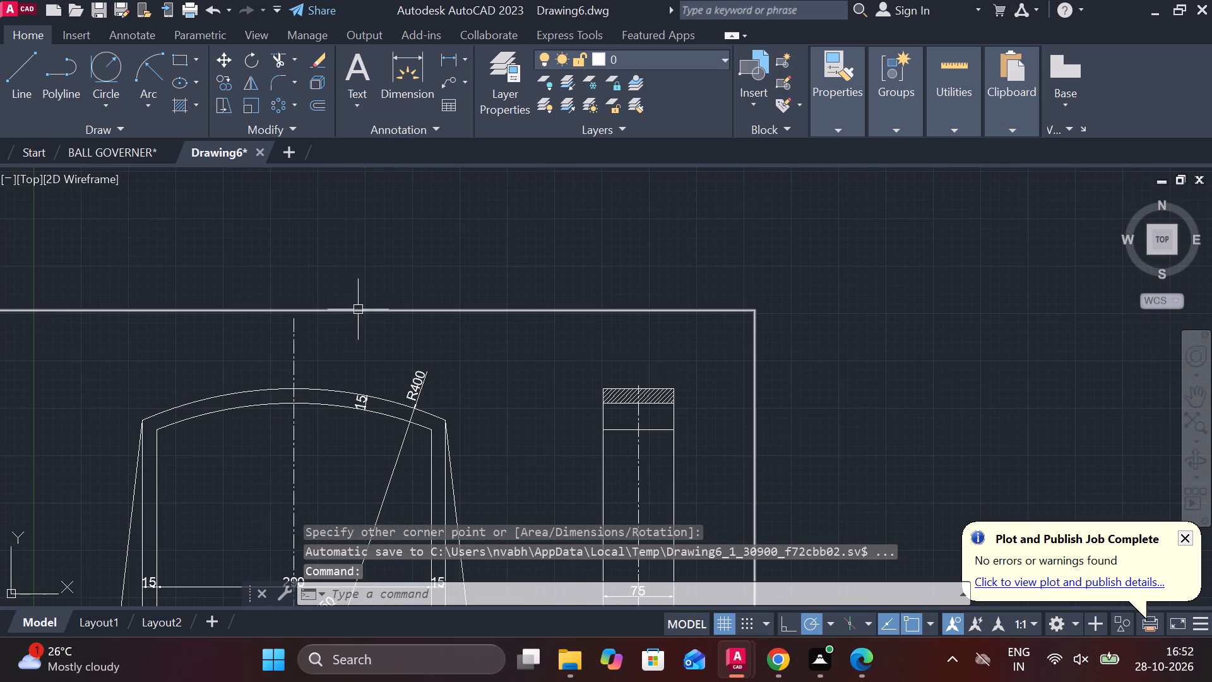
{"action": "left_click", "coordinate": [350, 312]}
{"action": "key", "text": "Escape"}
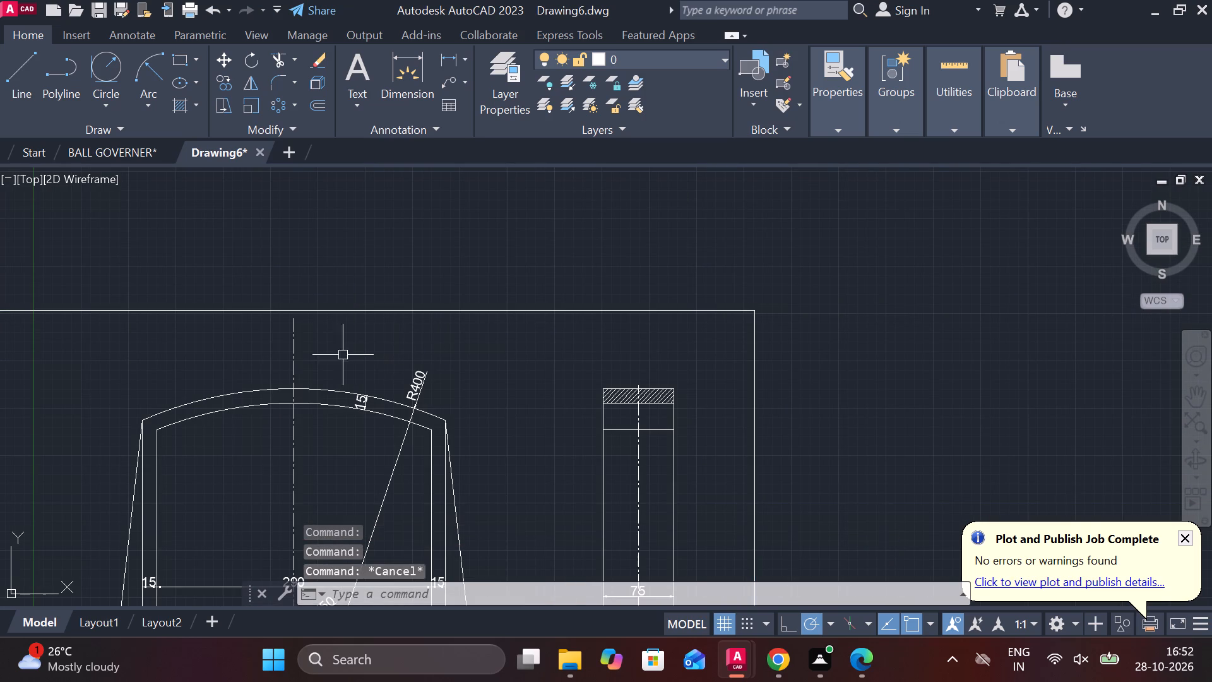
{"action": "left_click", "coordinate": [295, 342]}
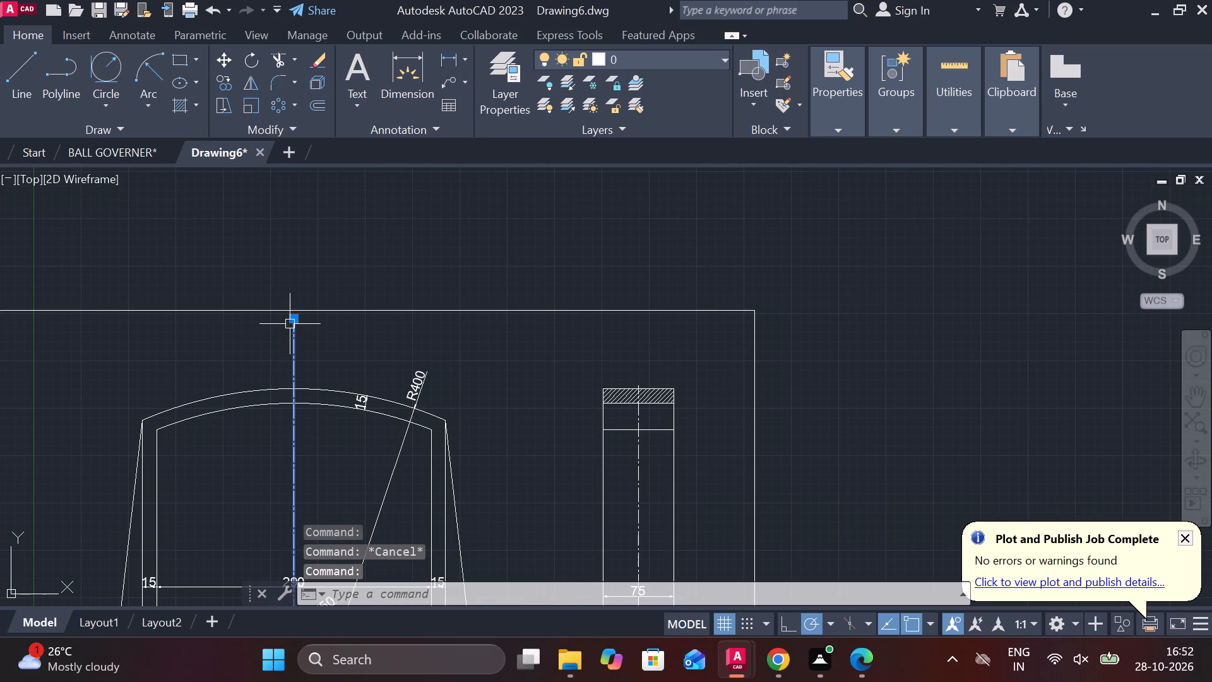
{"action": "left_click", "coordinate": [290, 320]}
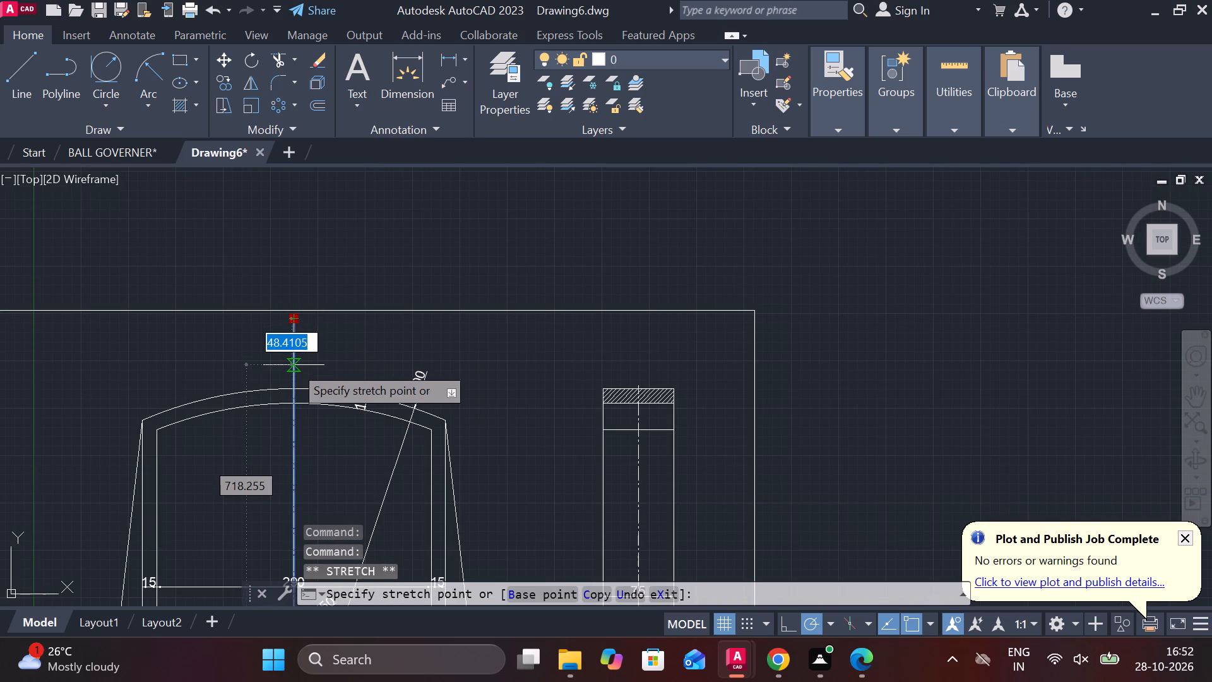
{"action": "left_click", "coordinate": [294, 371]}
{"action": "key", "text": "Escape"}
Move the text of the sectional view's vertical 15 dimension above the hatched web, clear of the 40 dimension.
{"action": "middle_click_drag", "start_coordinate": [370, 349], "coordinate": [386, 350]}
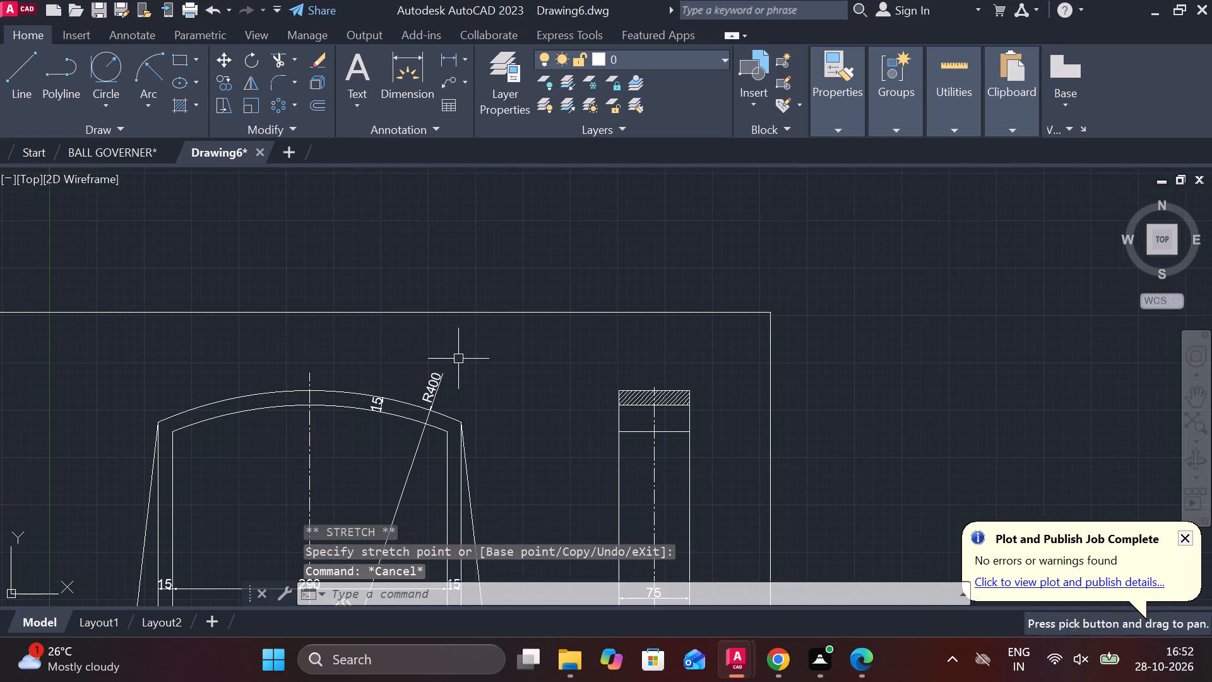
{"action": "scroll", "coordinate": [573, 378], "scroll_direction": "down", "scroll_amount": 1}
{"action": "middle_click_drag", "start_coordinate": [531, 440], "coordinate": [622, 339]}
{"action": "middle_click_drag", "start_coordinate": [667, 385], "coordinate": [617, 284]}
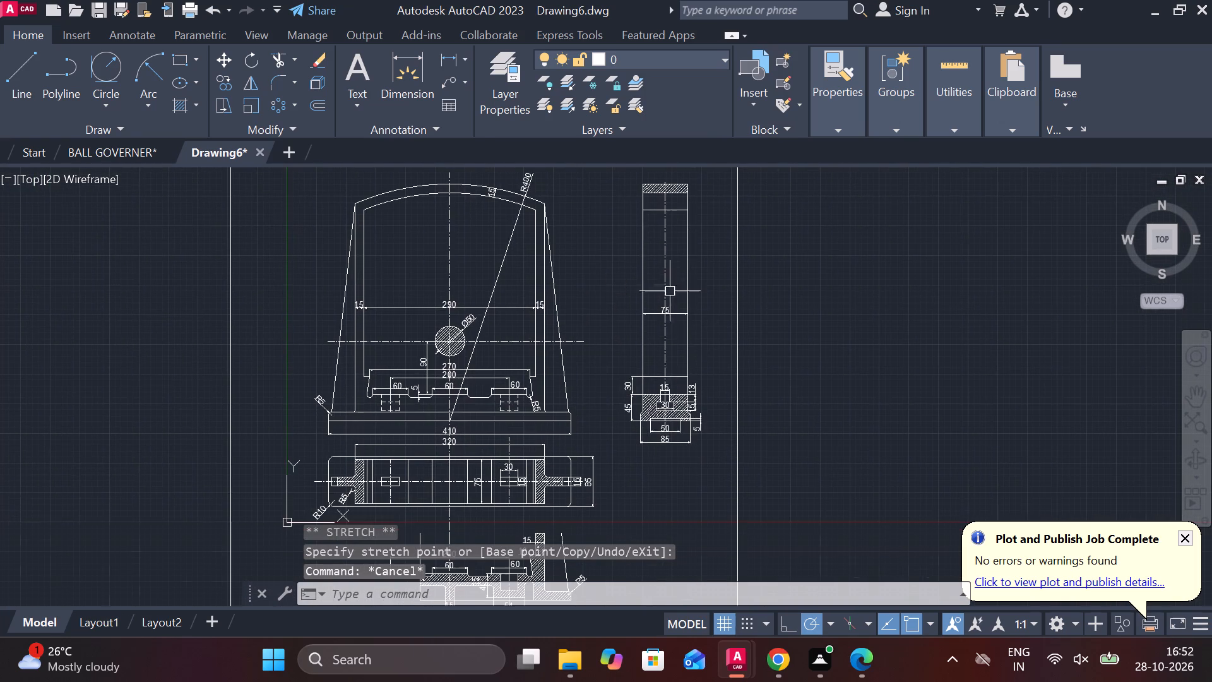
{"action": "middle_click_drag", "start_coordinate": [602, 469], "coordinate": [568, 364]}
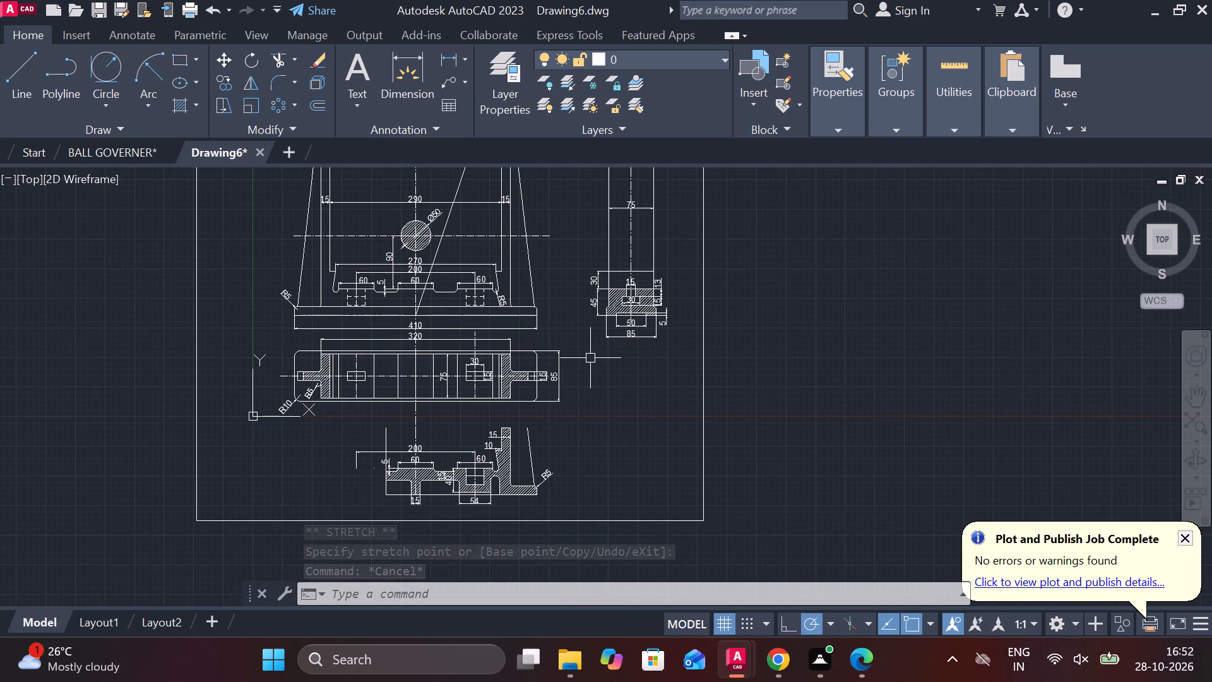
{"action": "scroll", "coordinate": [438, 485], "scroll_direction": "up", "scroll_amount": 2}
{"action": "middle_click_drag", "start_coordinate": [428, 485], "coordinate": [422, 463]}
{"action": "scroll", "coordinate": [439, 434], "scroll_direction": "up", "scroll_amount": 1}
{"action": "middle_click_drag", "start_coordinate": [456, 464], "coordinate": [398, 343]}
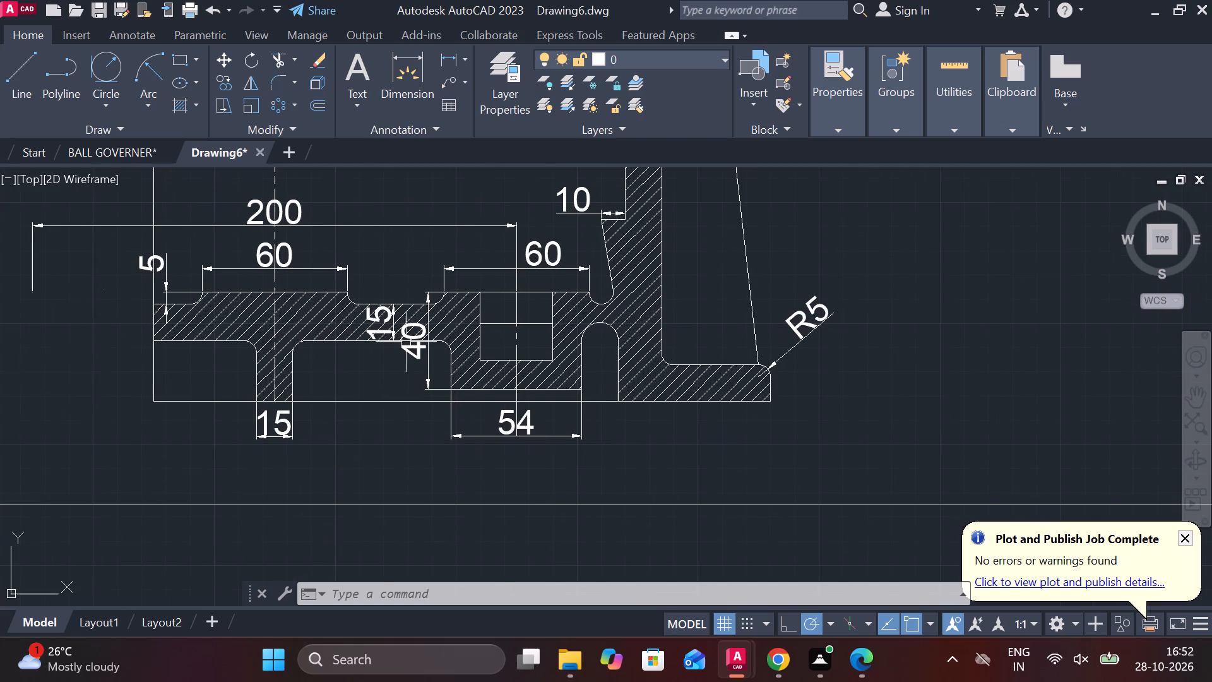
{"action": "left_click", "coordinate": [387, 316]}
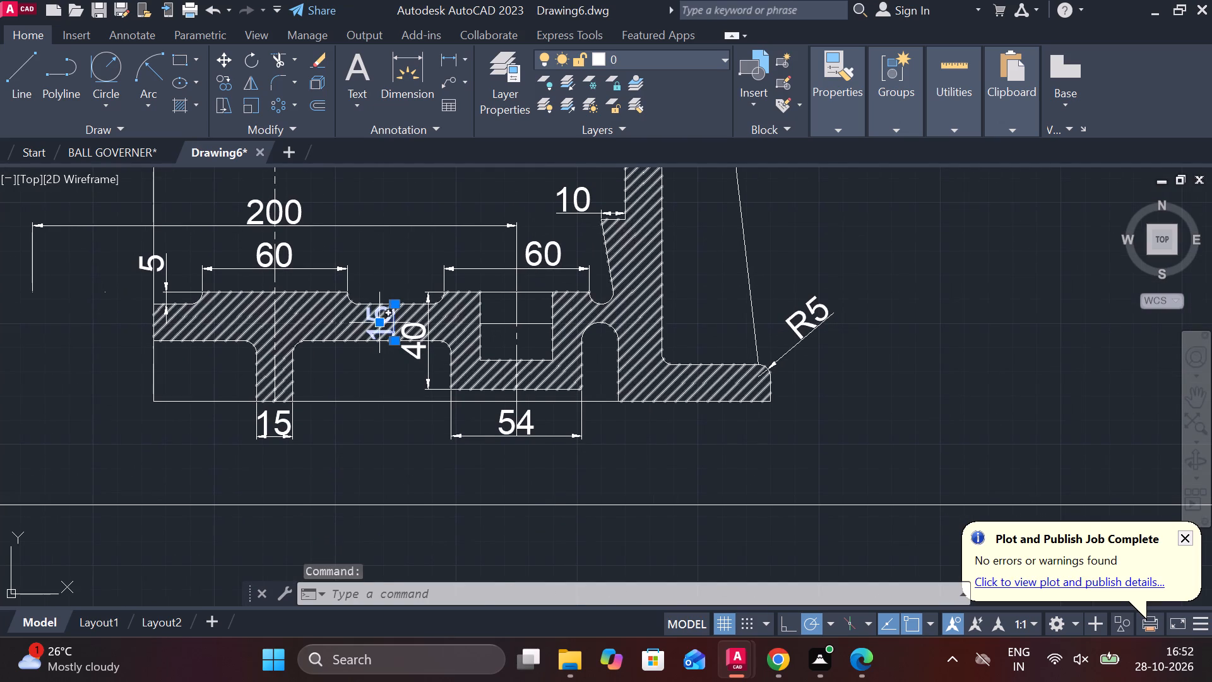
{"action": "left_click", "coordinate": [379, 324]}
{"action": "left_click", "coordinate": [396, 261]}
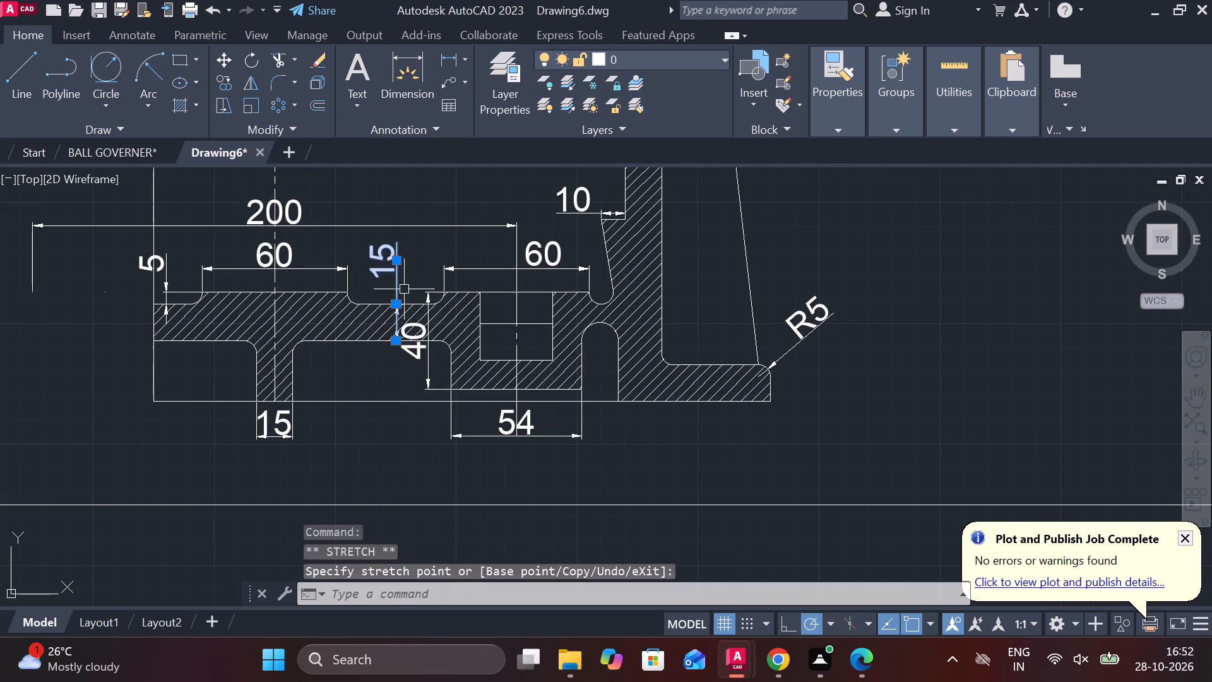
Move the sectional view's vertical 40 dimension away from the recess so its text sits in the clear space below the hatched web.
{"action": "left_click", "coordinate": [419, 337]}
{"action": "key", "text": "Escape"}
{"action": "left_click", "coordinate": [415, 335]}
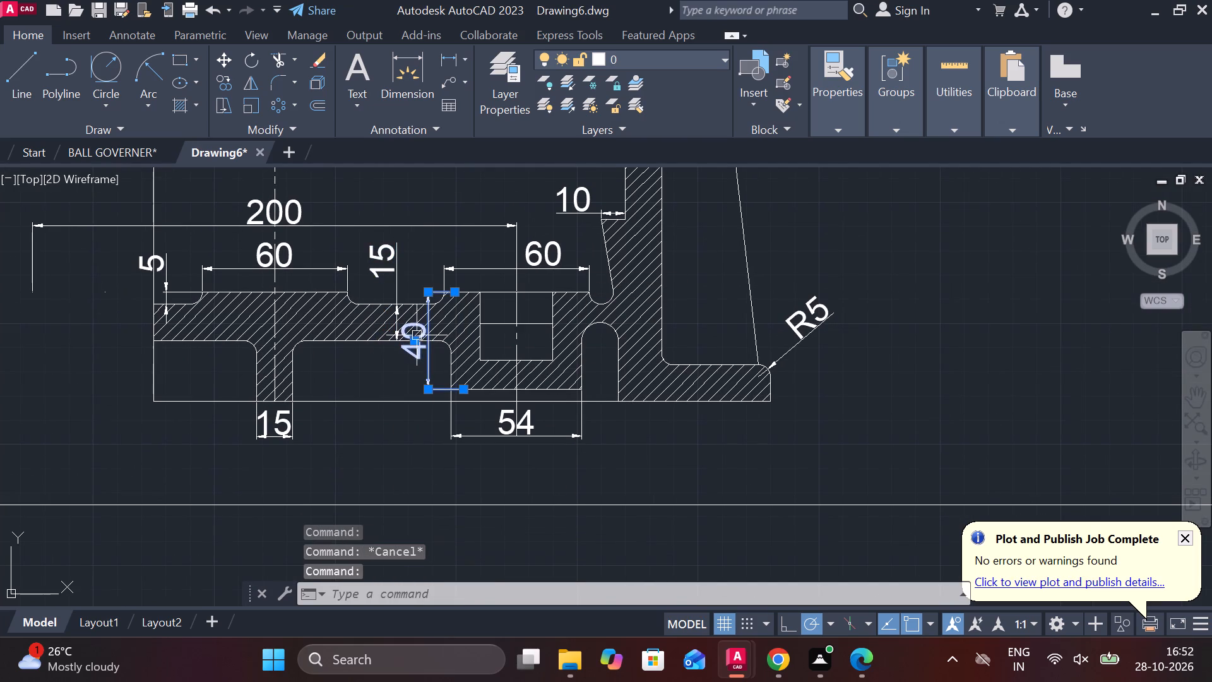
{"action": "left_click", "coordinate": [417, 339]}
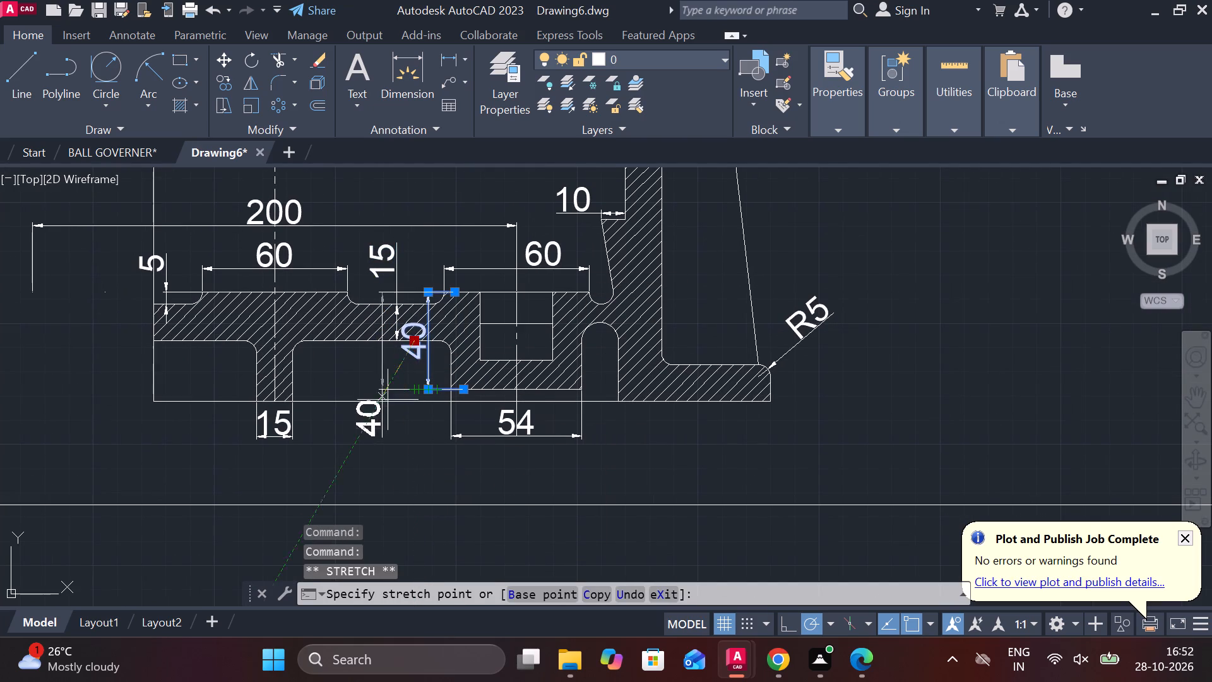
{"action": "left_click", "coordinate": [360, 369]}
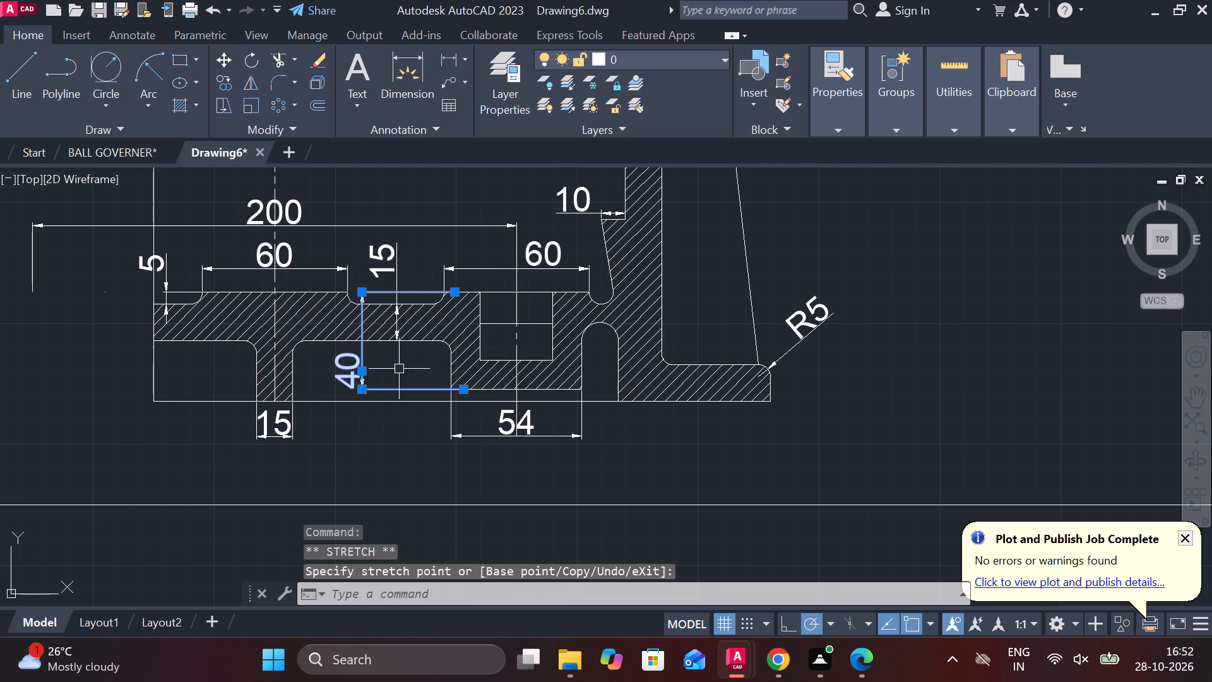
{"action": "key", "text": "Escape"}
Add the multiline text title WALL FRAME at height 15 inside the border, above the front view's arch.
{"action": "scroll", "coordinate": [521, 332], "scroll_direction": "down", "scroll_amount": 1}
{"action": "middle_click_drag", "start_coordinate": [754, 337], "coordinate": [562, 432]}
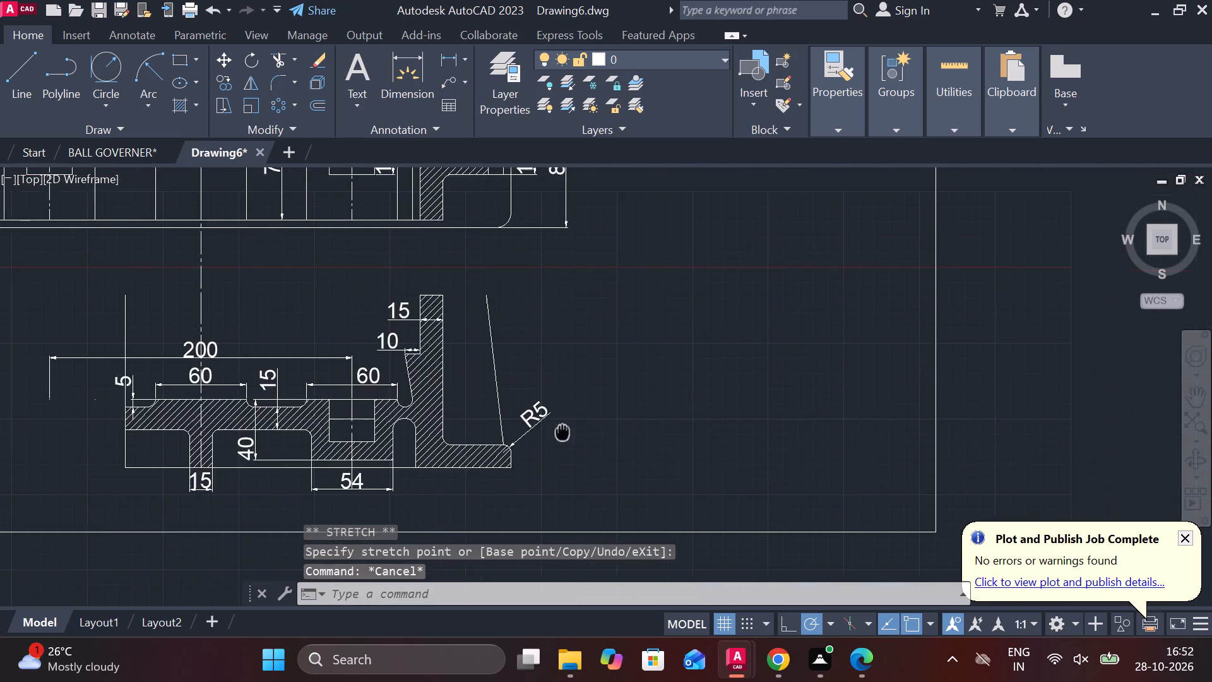
{"action": "scroll", "coordinate": [542, 417], "scroll_direction": "down", "scroll_amount": 2}
{"action": "middle_click_drag", "start_coordinate": [548, 390], "coordinate": [542, 501]}
{"action": "middle_click_drag", "start_coordinate": [464, 302], "coordinate": [466, 377]}
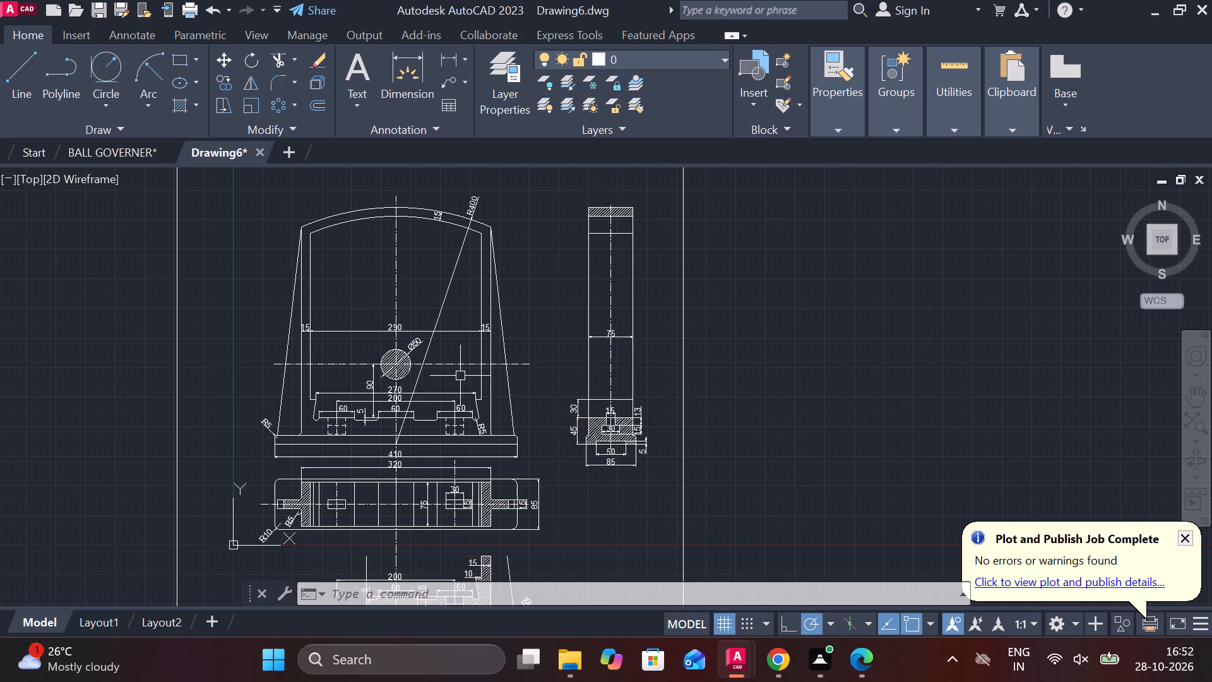
{"action": "middle_click_drag", "start_coordinate": [355, 244], "coordinate": [395, 390]}
{"action": "scroll", "coordinate": [469, 338], "scroll_direction": "up", "scroll_amount": 2}
{"action": "type", "text": "MT"}
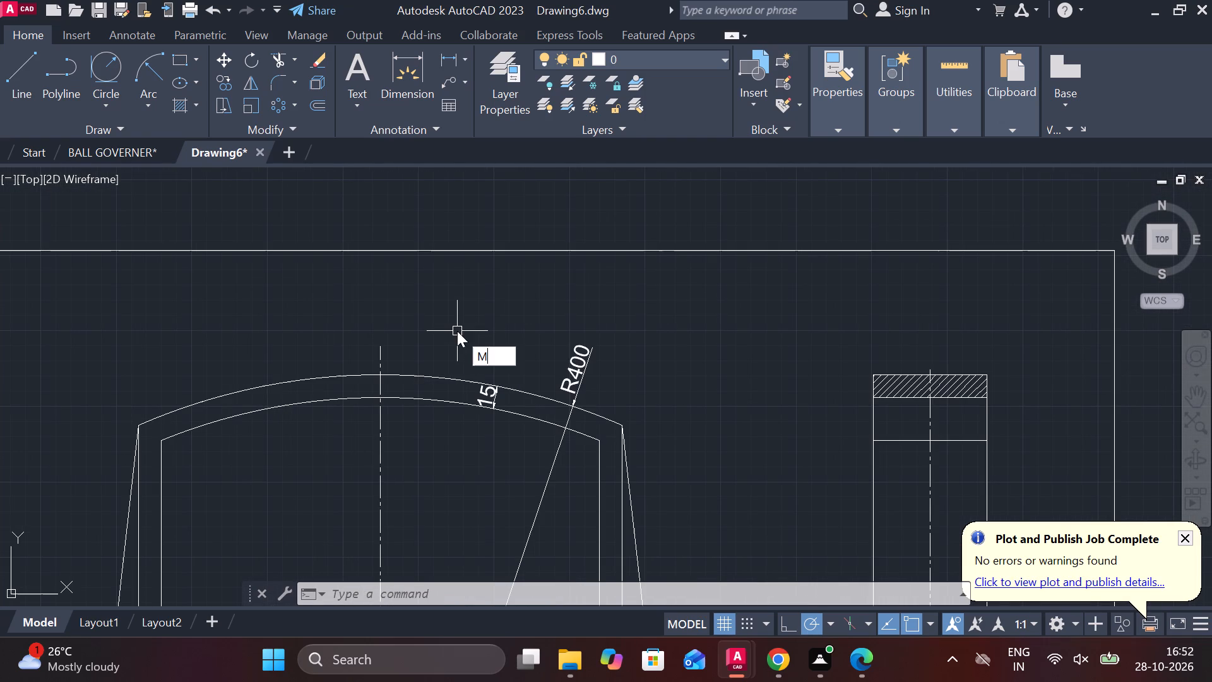
{"action": "key", "text": "space"}
{"action": "left_click", "coordinate": [388, 271]}
{"action": "left_click", "coordinate": [706, 300]}
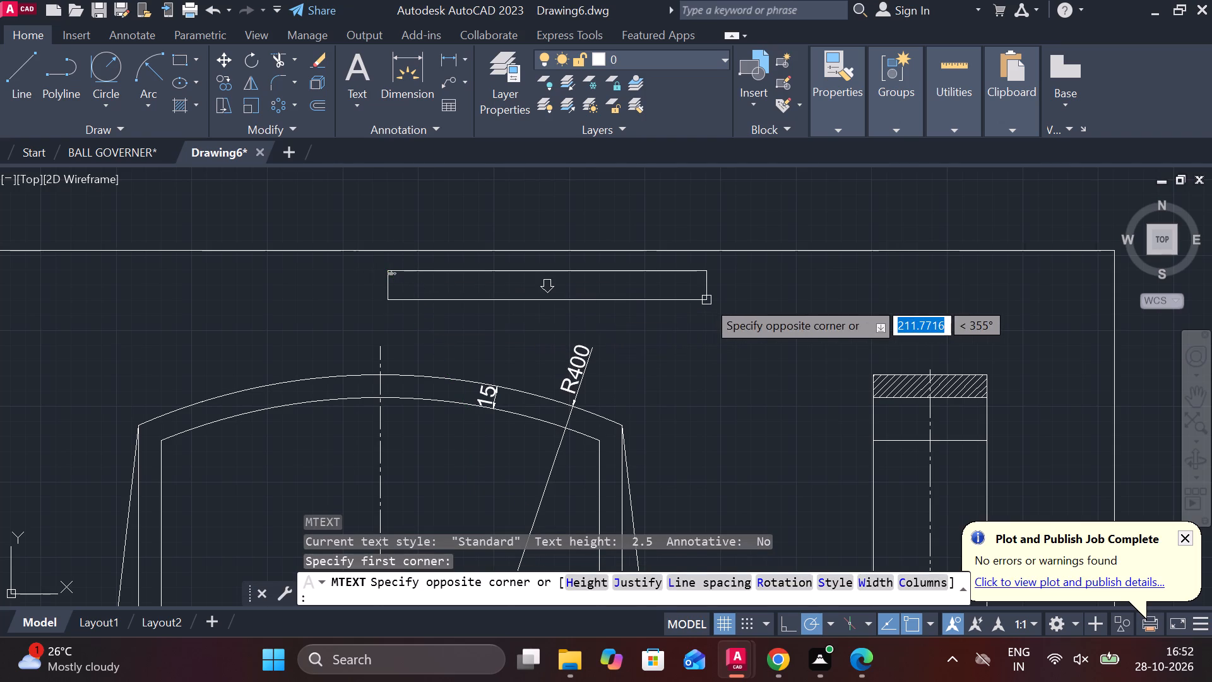
{"action": "left_click", "coordinate": [136, 86]}
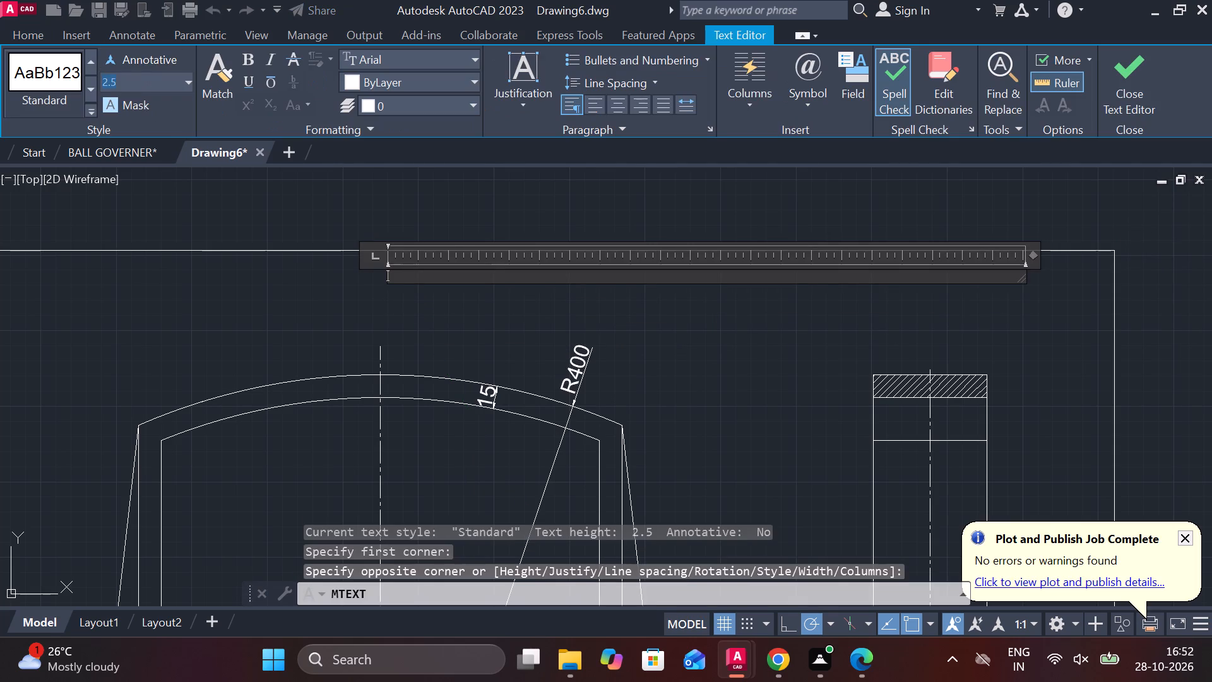
{"action": "type", "text": "15"}
{"action": "key", "text": "Return"}
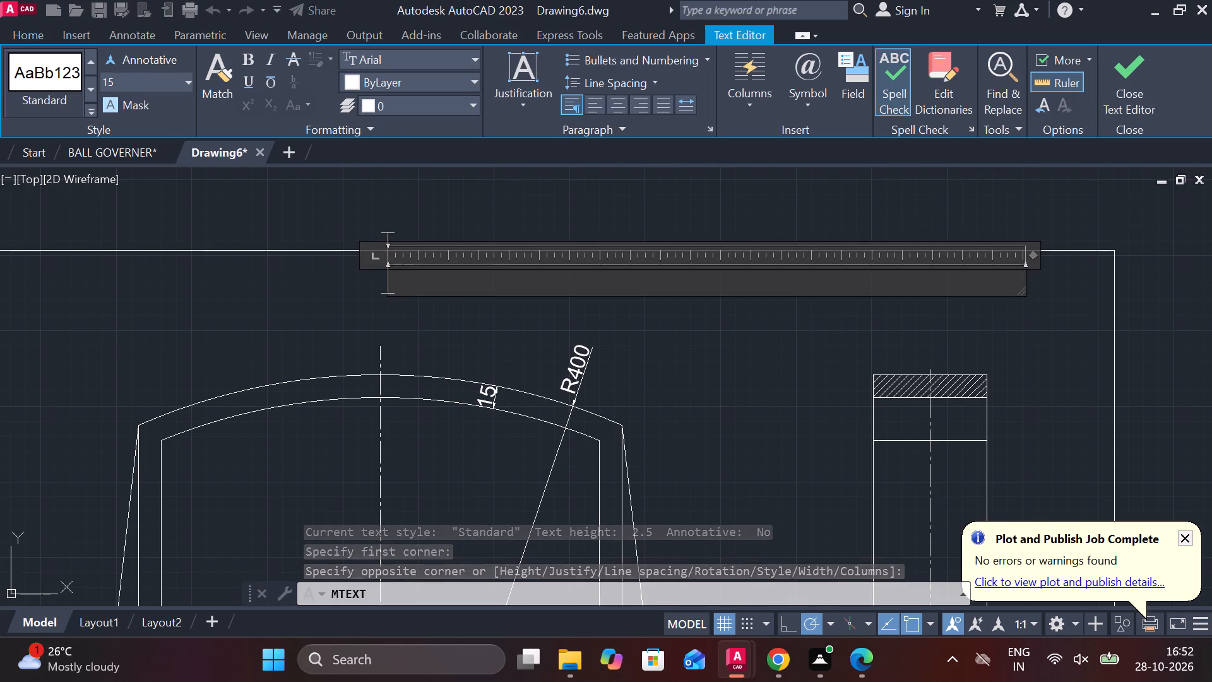
{"action": "type", "text": "WALL"}
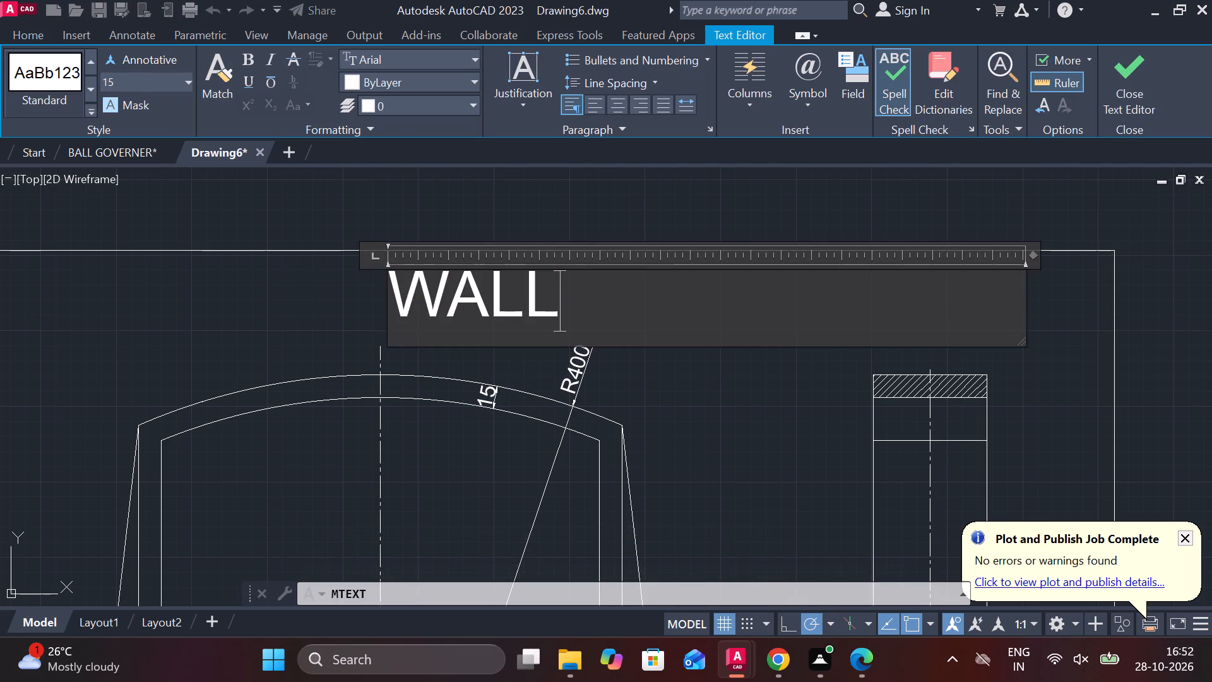
{"action": "key", "text": "space"}
{"action": "type", "text": "FRAME"}
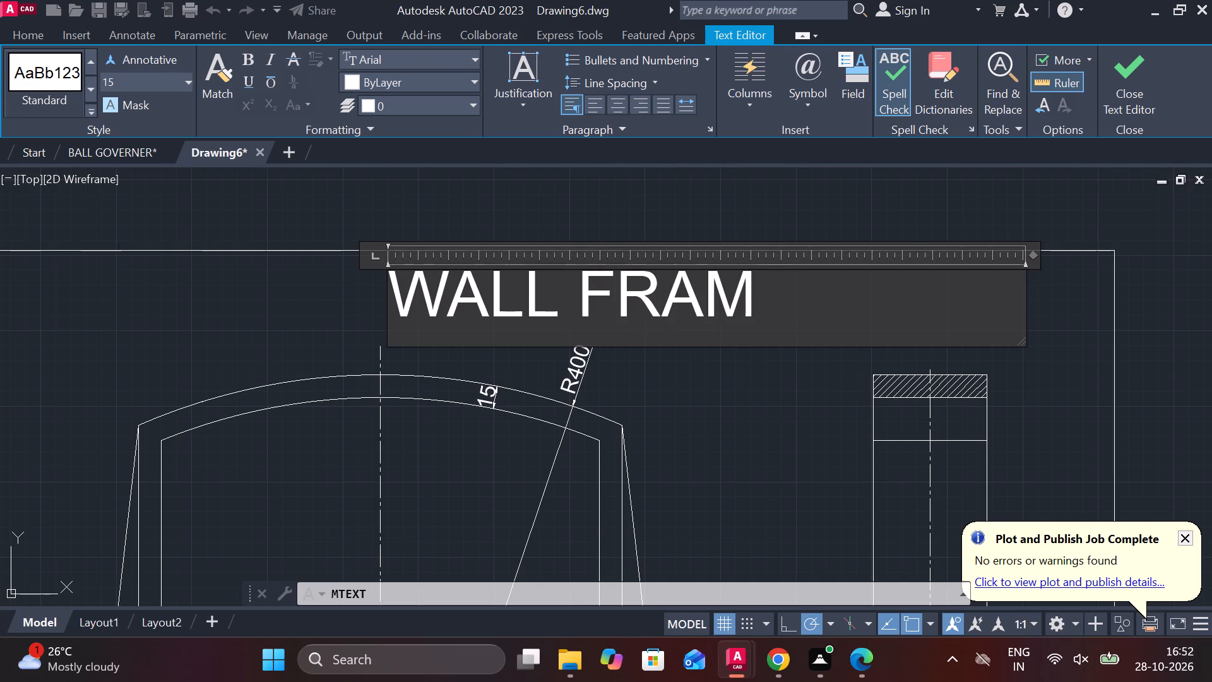
Narrow the WALL FRAME title's text frame slightly and finish the text.
{"action": "left_click", "coordinate": [1023, 289]}
{"action": "left_click_drag", "start_coordinate": [1013, 290], "coordinate": [953, 299]}
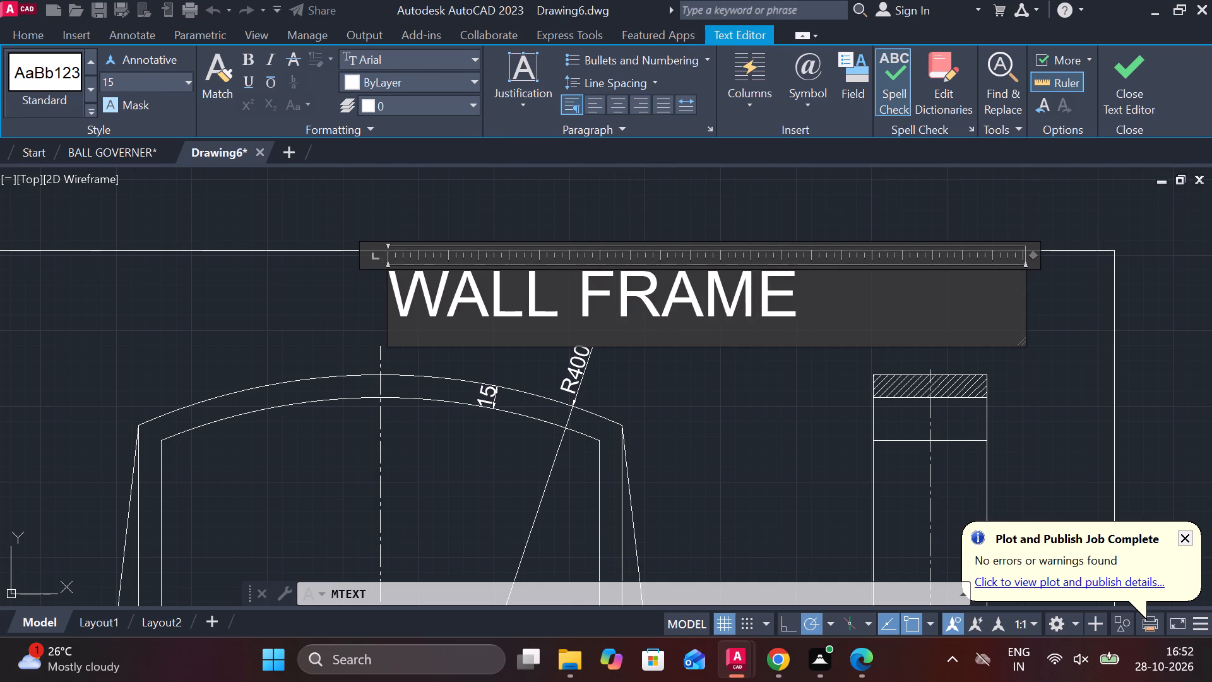
{"action": "left_click_drag", "start_coordinate": [953, 299], "coordinate": [965, 297]}
{"action": "left_click", "coordinate": [825, 302]}
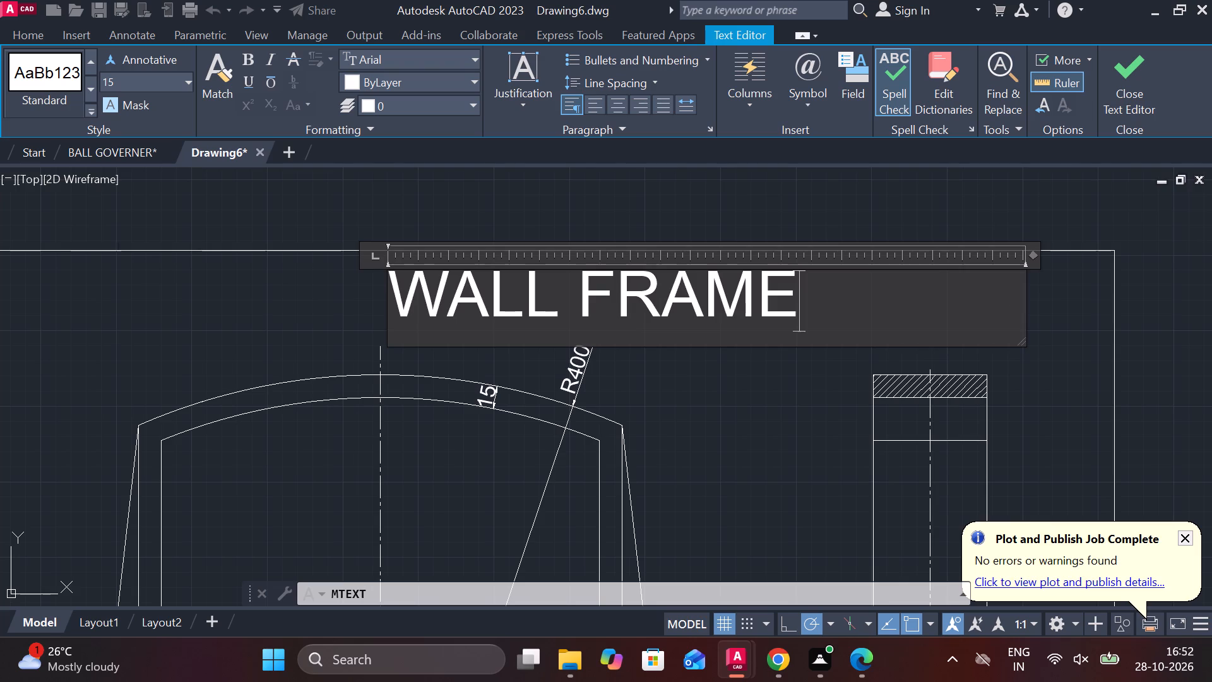
{"action": "double_click", "coordinate": [1023, 304]}
{"action": "left_click_drag", "start_coordinate": [1013, 305], "coordinate": [917, 317]}
{"action": "left_click", "coordinate": [1025, 299]}
{"action": "left_click_drag", "start_coordinate": [1025, 299], "coordinate": [1011, 299]}
{"action": "left_click_drag", "start_coordinate": [1011, 299], "coordinate": [1013, 299]}
{"action": "left_click_drag", "start_coordinate": [1021, 345], "coordinate": [1010, 345]}
{"action": "left_click_drag", "start_coordinate": [1006, 345], "coordinate": [999, 345]}
{"action": "left_click_drag", "start_coordinate": [995, 345], "coordinate": [908, 336]}
{"action": "left_click", "coordinate": [896, 333]}
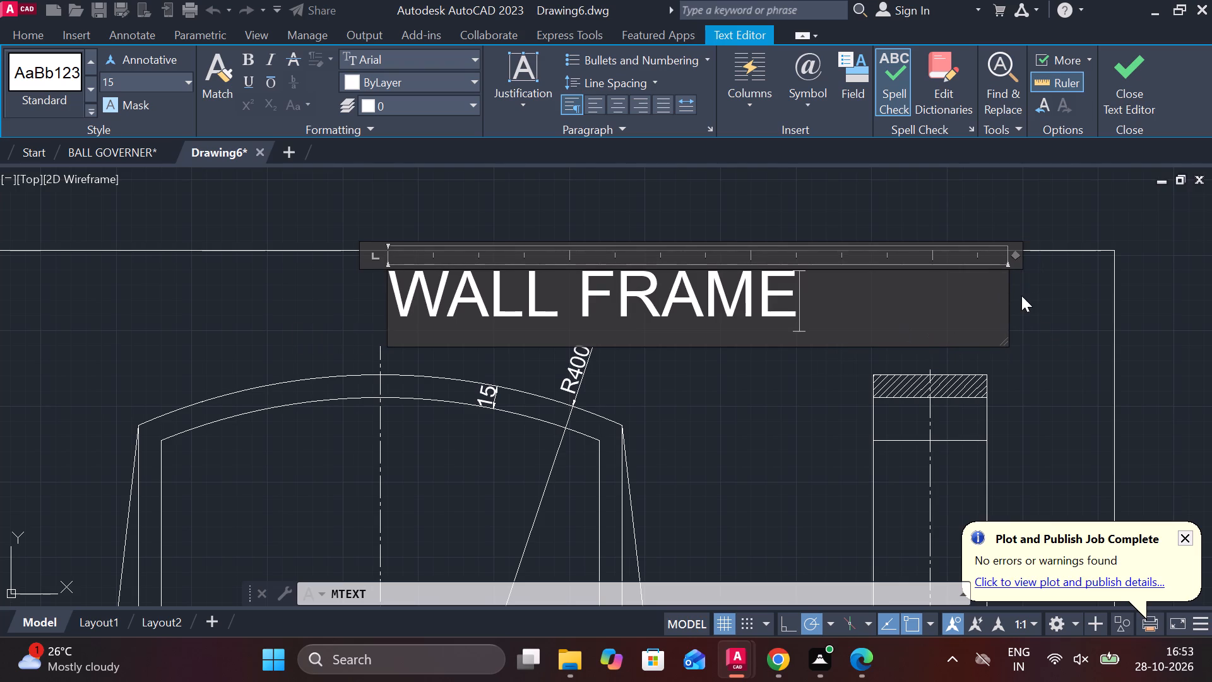
{"action": "left_click_drag", "start_coordinate": [1007, 294], "coordinate": [996, 294]}
{"action": "left_click_drag", "start_coordinate": [951, 294], "coordinate": [864, 294]}
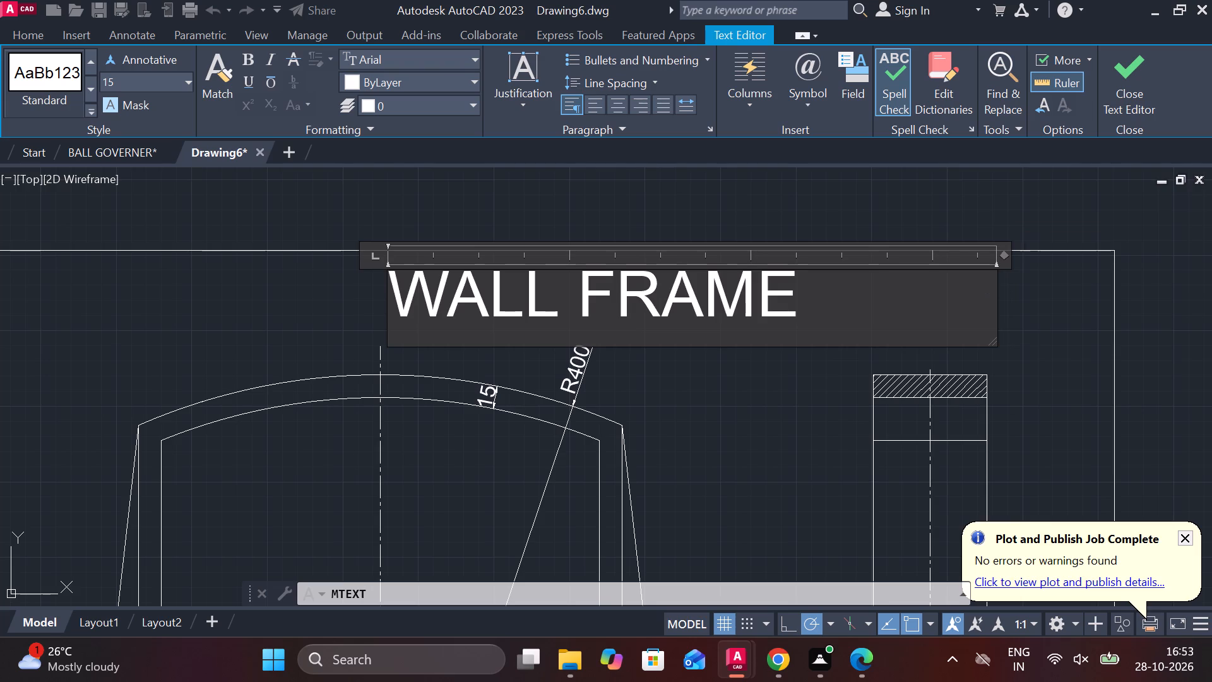
{"action": "left_click_drag", "start_coordinate": [864, 294], "coordinate": [864, 294]}
{"action": "left_click", "coordinate": [995, 285]}
{"action": "left_click_drag", "start_coordinate": [989, 286], "coordinate": [918, 293]}
{"action": "left_click", "coordinate": [1110, 91]}
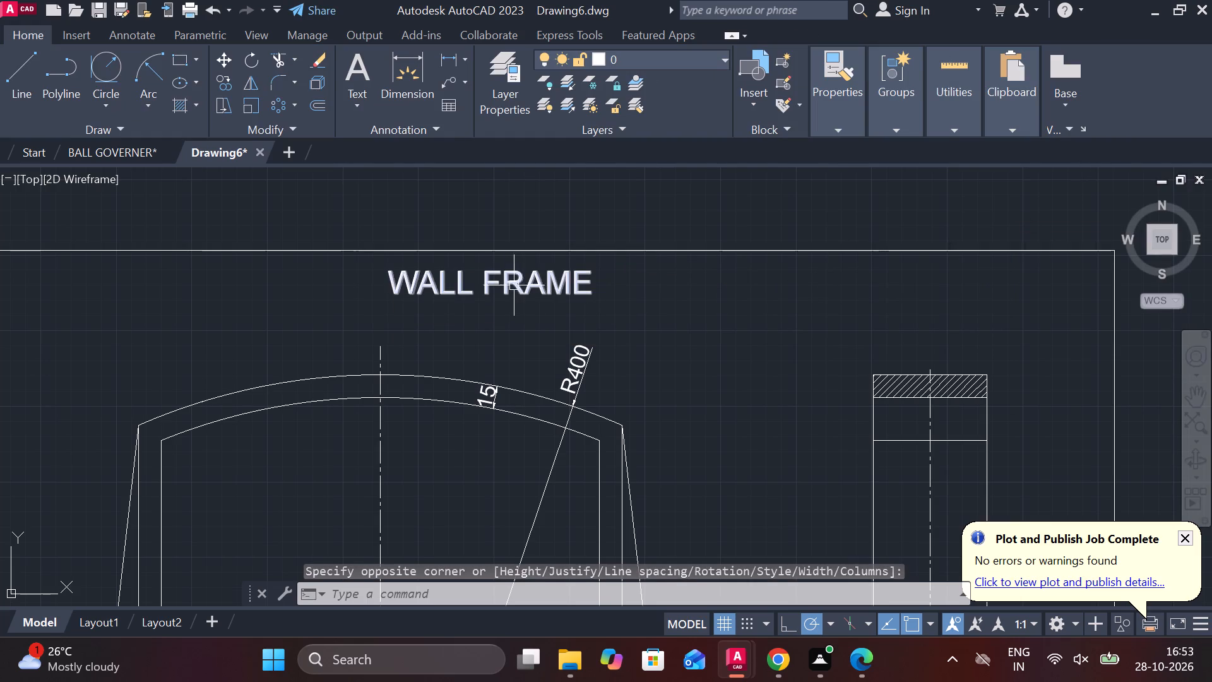
Reopen the WALL FRAME title and narrow its text frame to fit the words closely.
{"action": "double_click", "coordinate": [511, 281]}
{"action": "left_click_drag", "start_coordinate": [692, 282], "coordinate": [656, 282]}
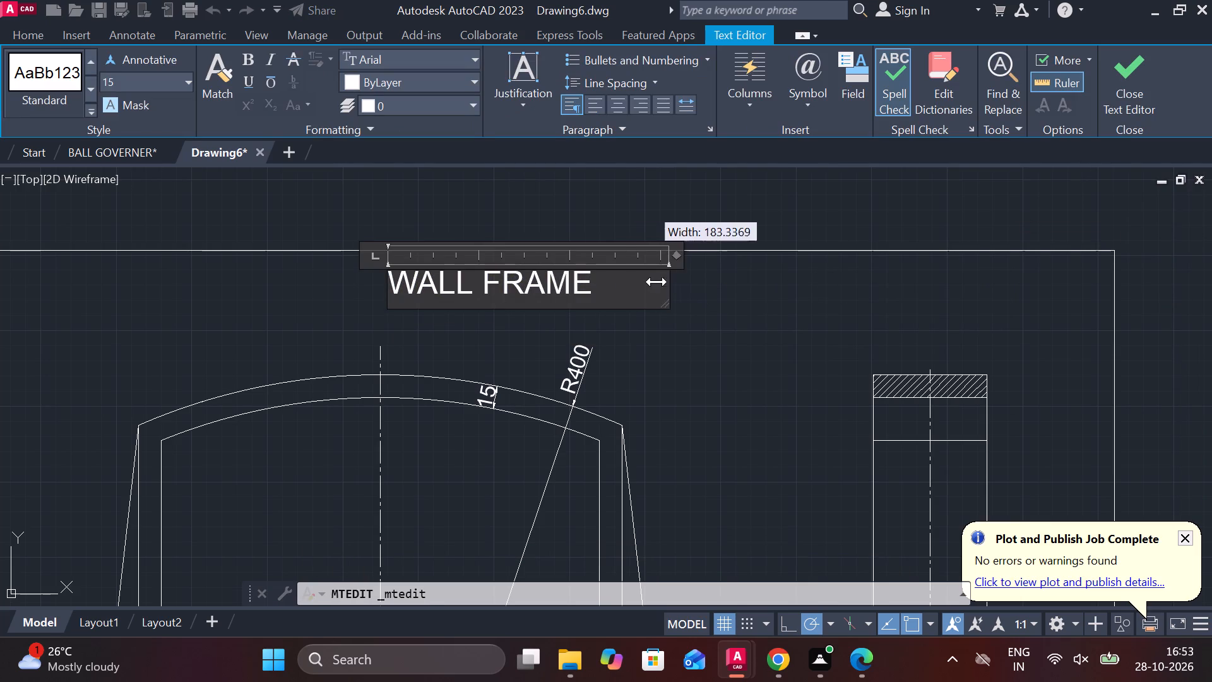
{"action": "left_click_drag", "start_coordinate": [656, 282], "coordinate": [590, 286]}
{"action": "left_click", "coordinate": [1120, 95]}
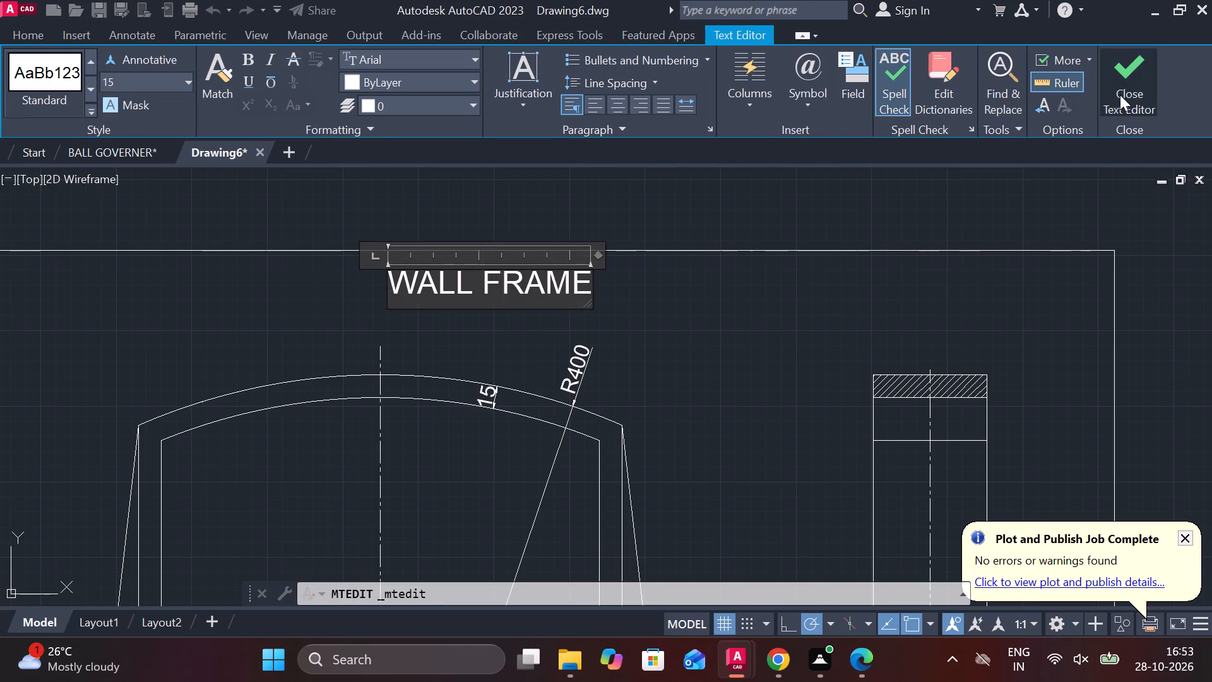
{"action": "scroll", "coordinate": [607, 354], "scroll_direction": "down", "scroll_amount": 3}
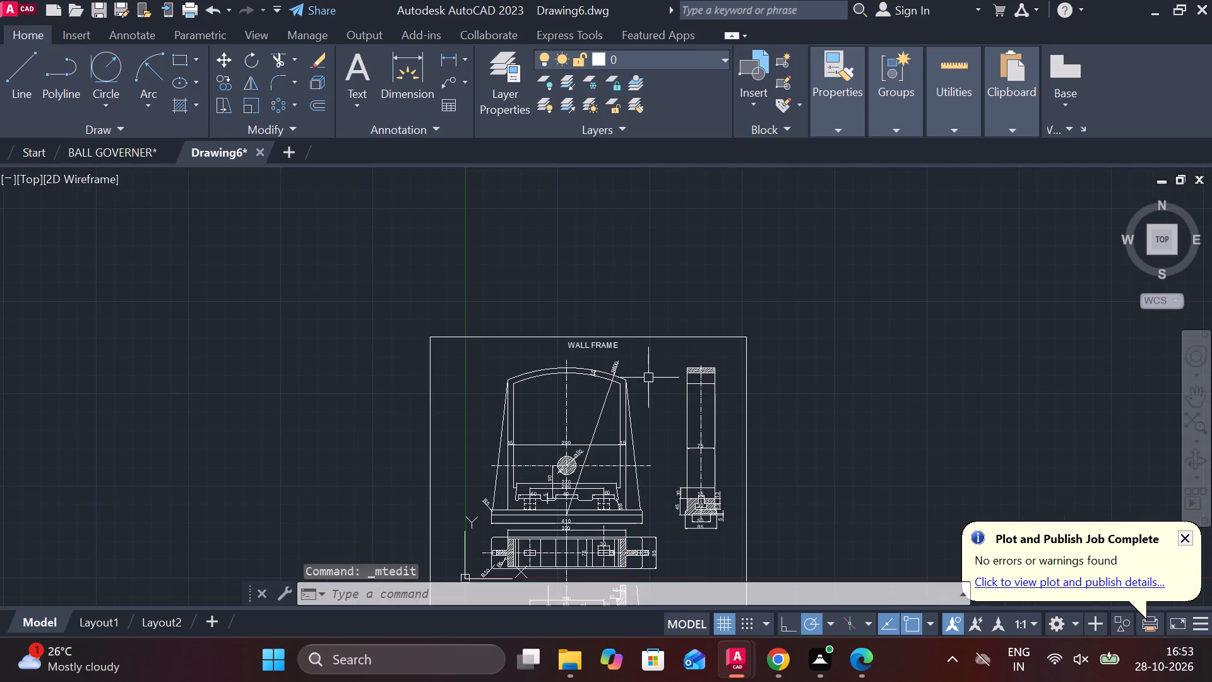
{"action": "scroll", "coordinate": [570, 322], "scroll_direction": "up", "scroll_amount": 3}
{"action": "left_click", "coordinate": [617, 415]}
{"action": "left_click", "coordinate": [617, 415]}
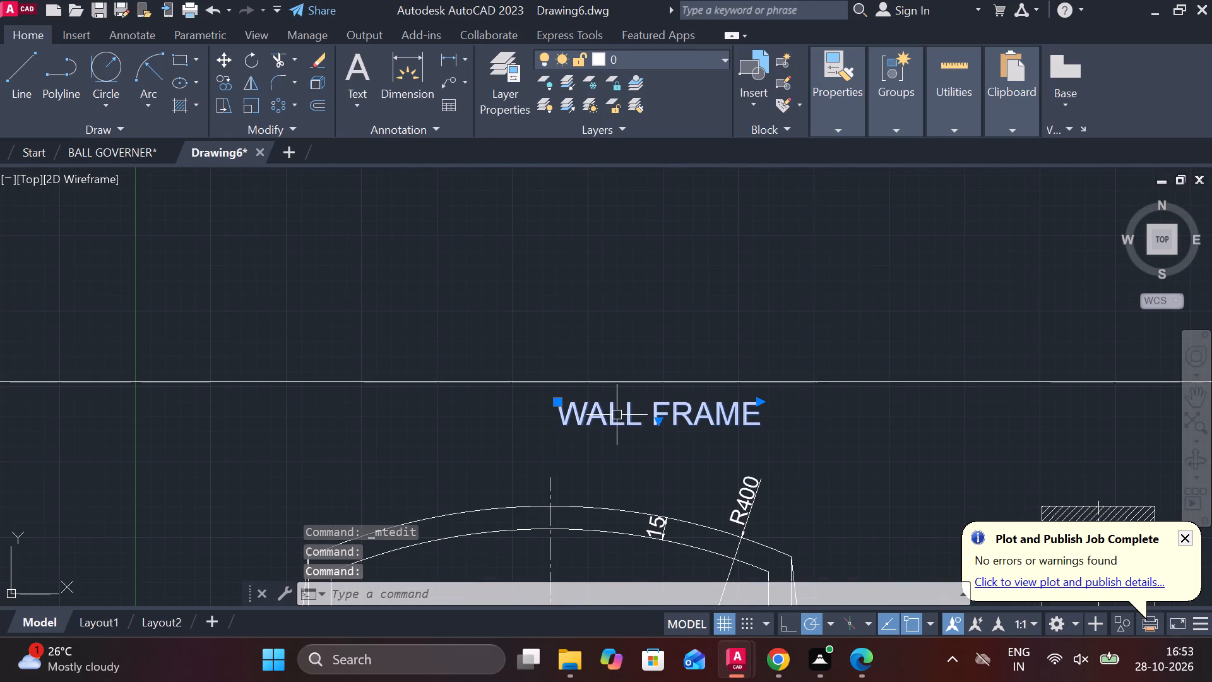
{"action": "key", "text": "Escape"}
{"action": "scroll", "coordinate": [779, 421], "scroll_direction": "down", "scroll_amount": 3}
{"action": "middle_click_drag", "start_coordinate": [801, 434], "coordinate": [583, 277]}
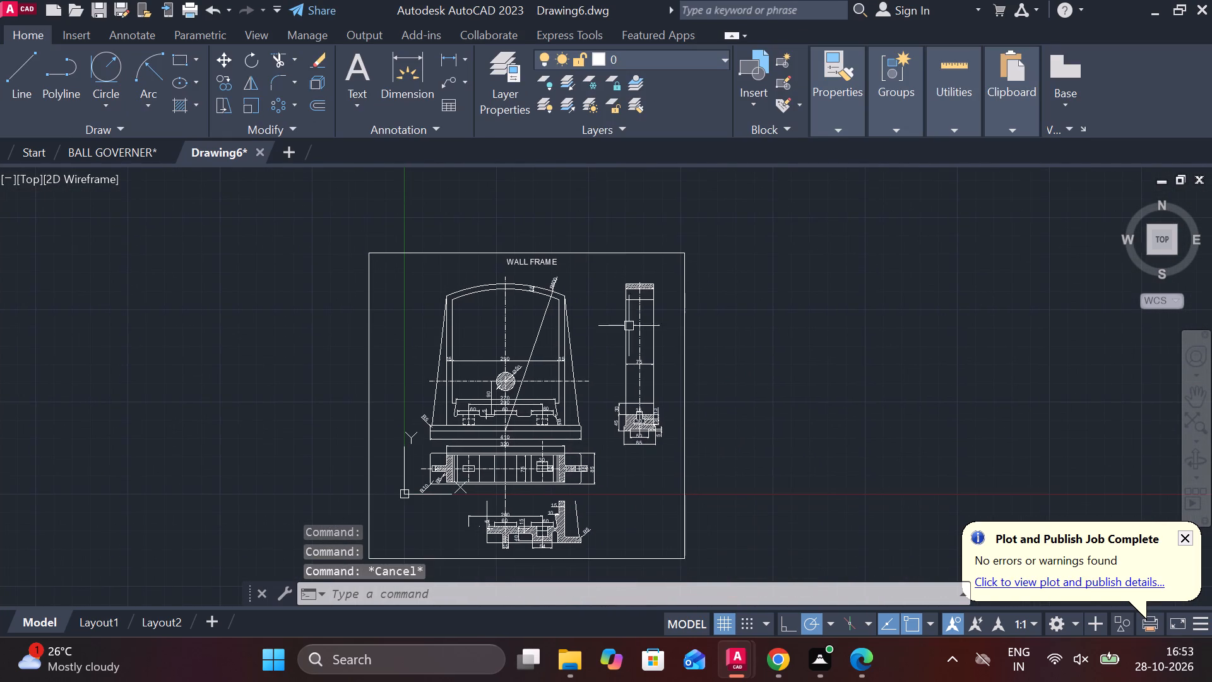
Save the drawing in the Documents folder under the file name WALL FRAME.
{"action": "key", "text": "ctrl+a"}
{"action": "key", "text": "ctrl+s"}
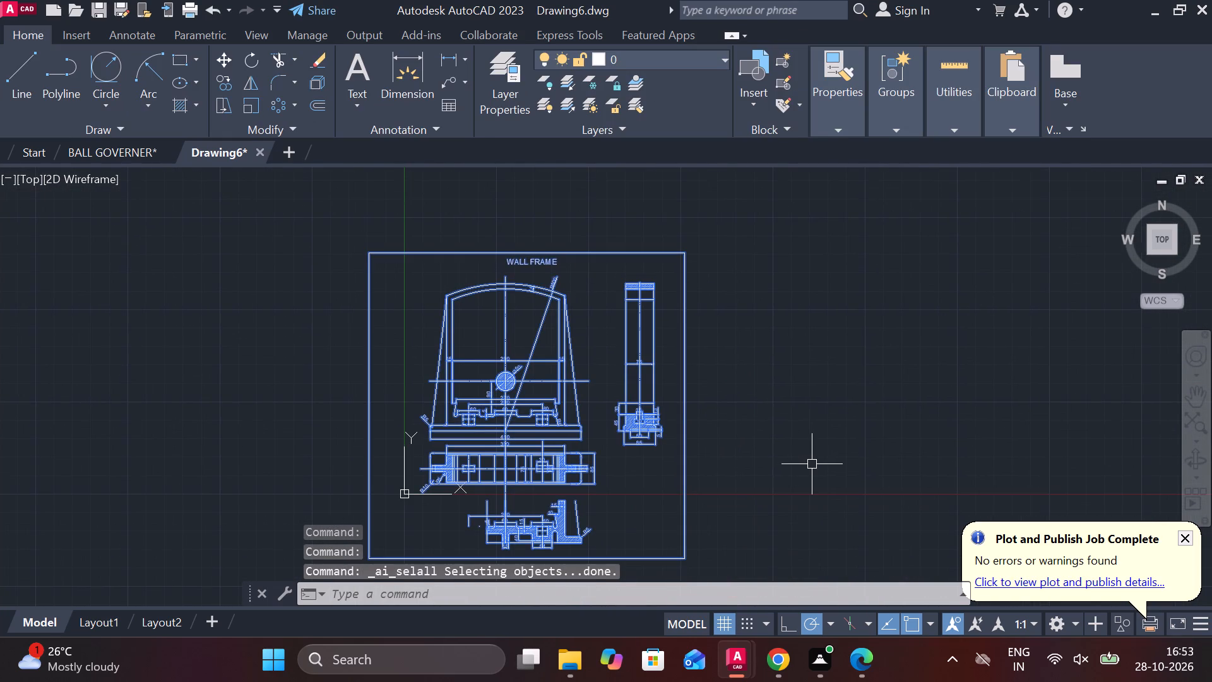
{"action": "key", "text": "Escape"}
{"action": "key", "text": "ctrl+s"}
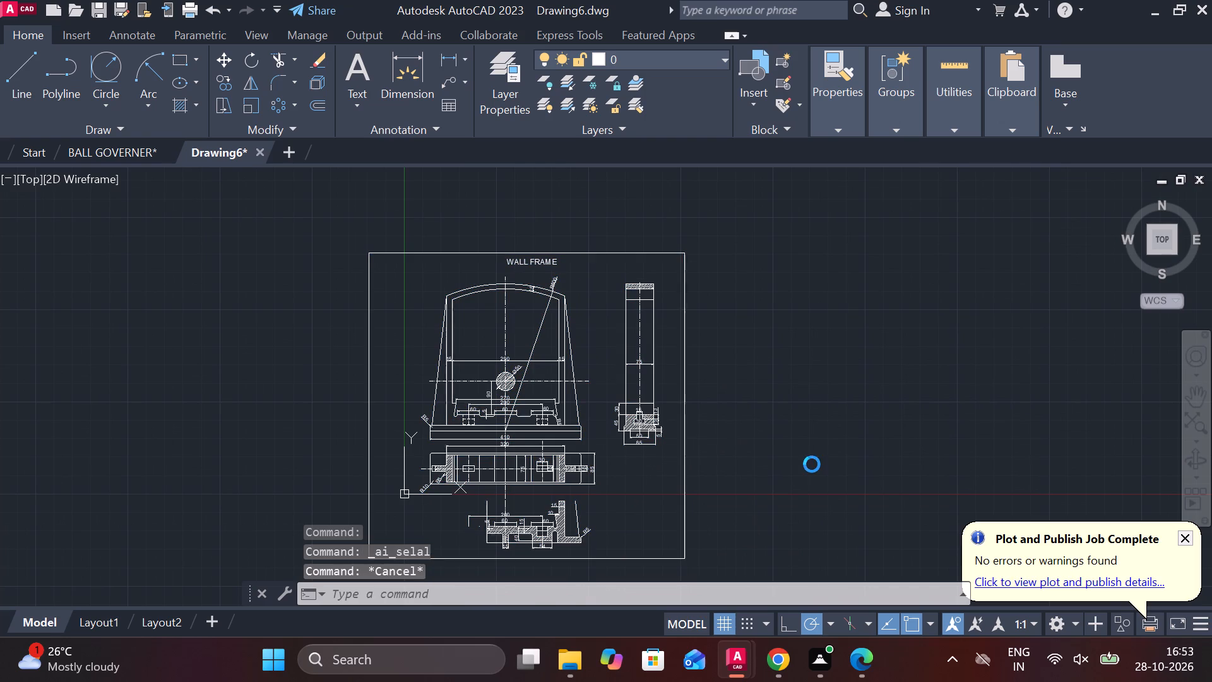
{"action": "type", "text": "WALL FRAME"}
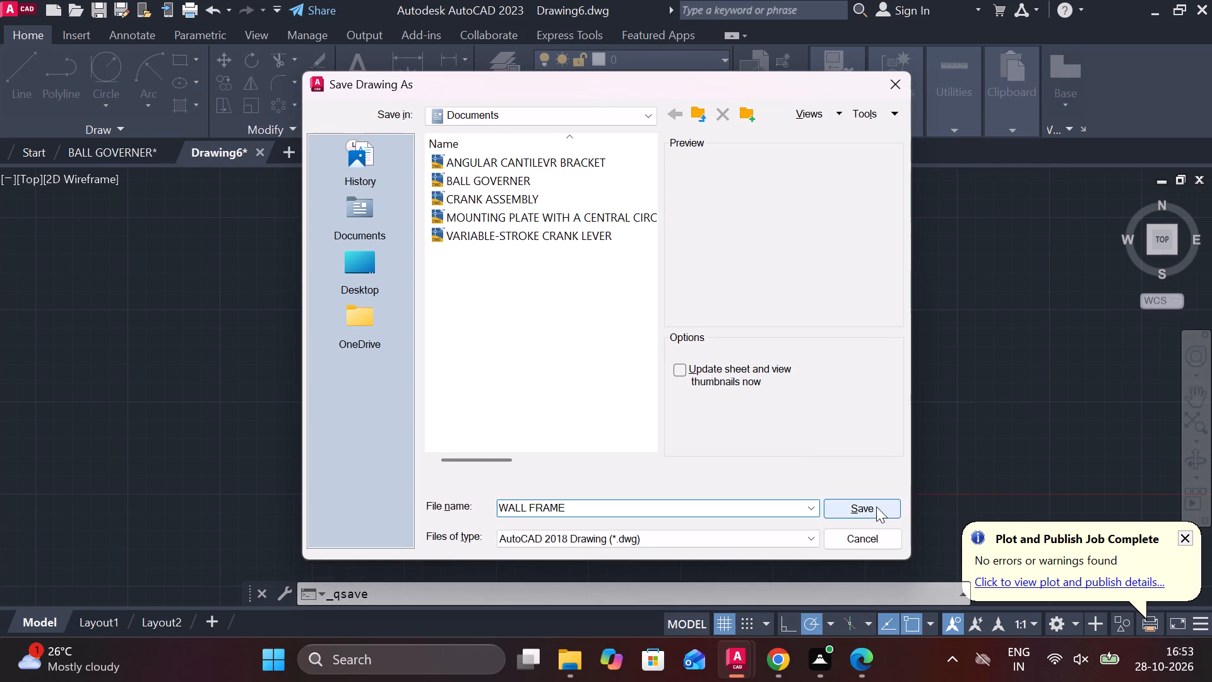
{"action": "left_click", "coordinate": [876, 506]}
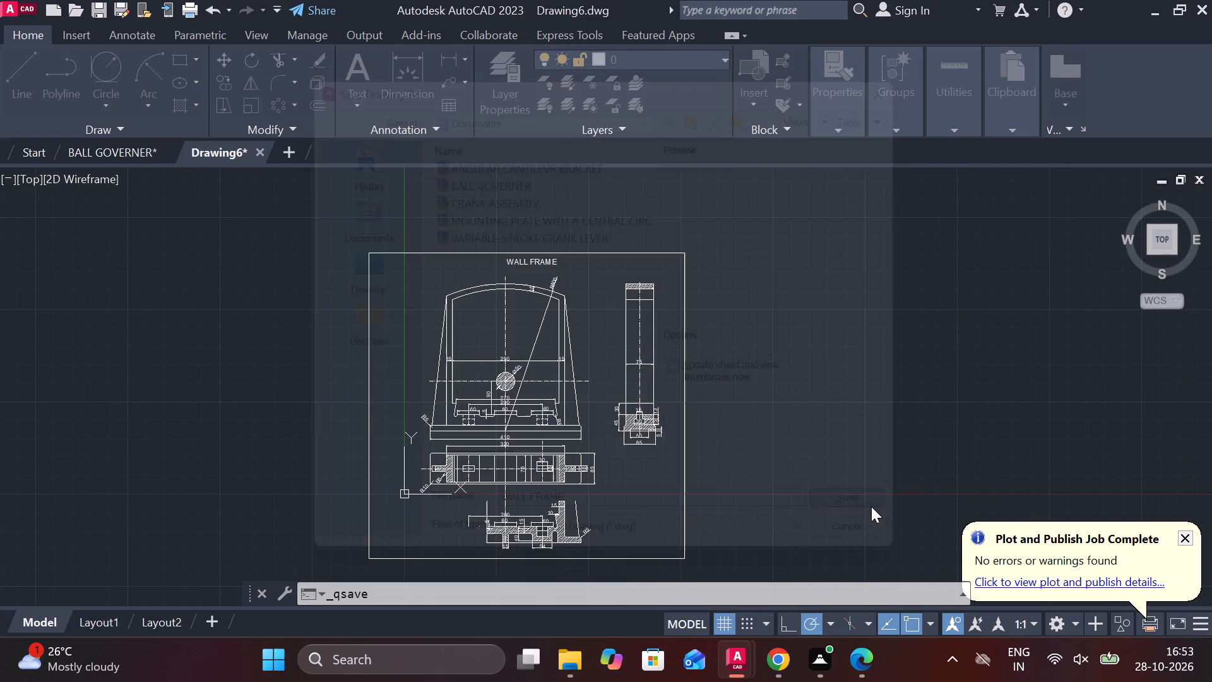
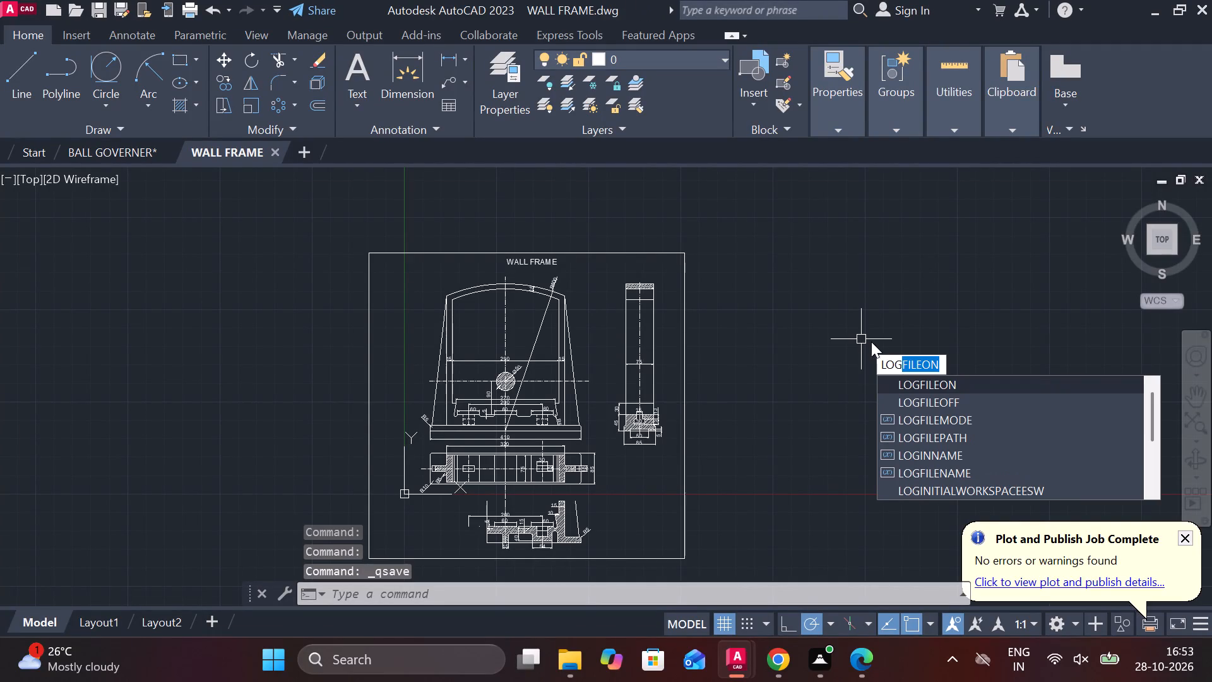
Save the WALL FRAME drawing.
{"action": "left_click", "coordinate": [925, 404]}
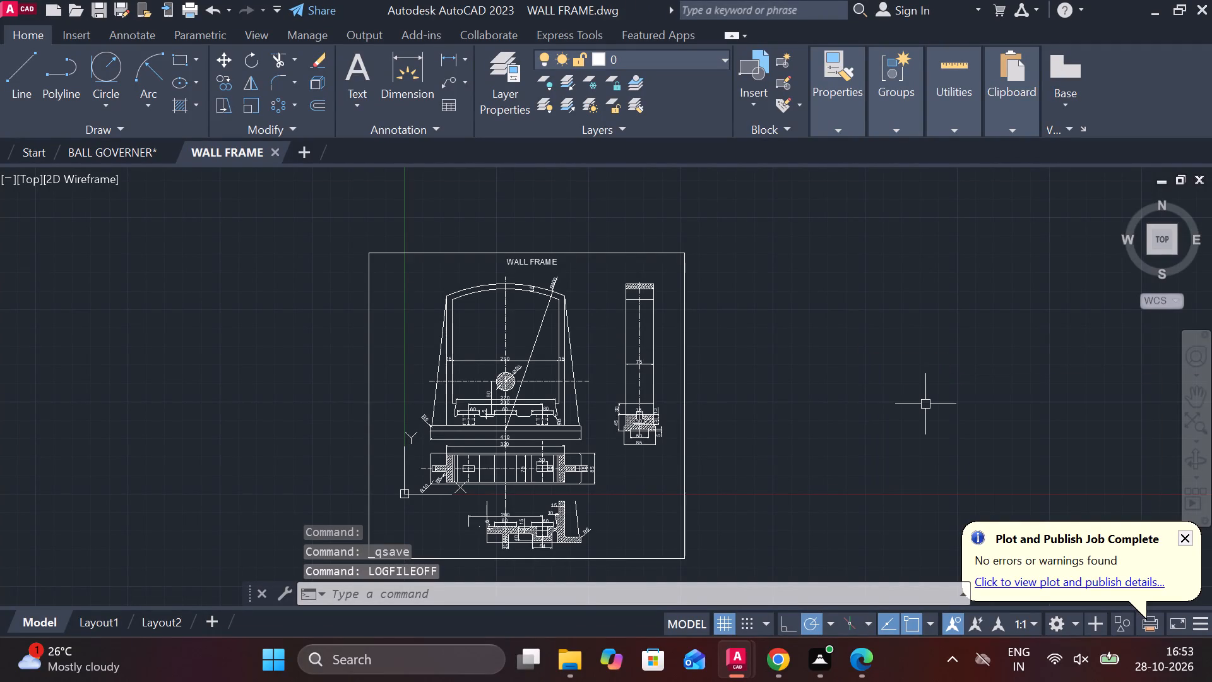
{"action": "key", "text": "ctrl+s"}
Set up a plot of the model with the DWG To PDF.pc3 plotter and landscape orientation.
{"action": "type", "text": "PLO"}
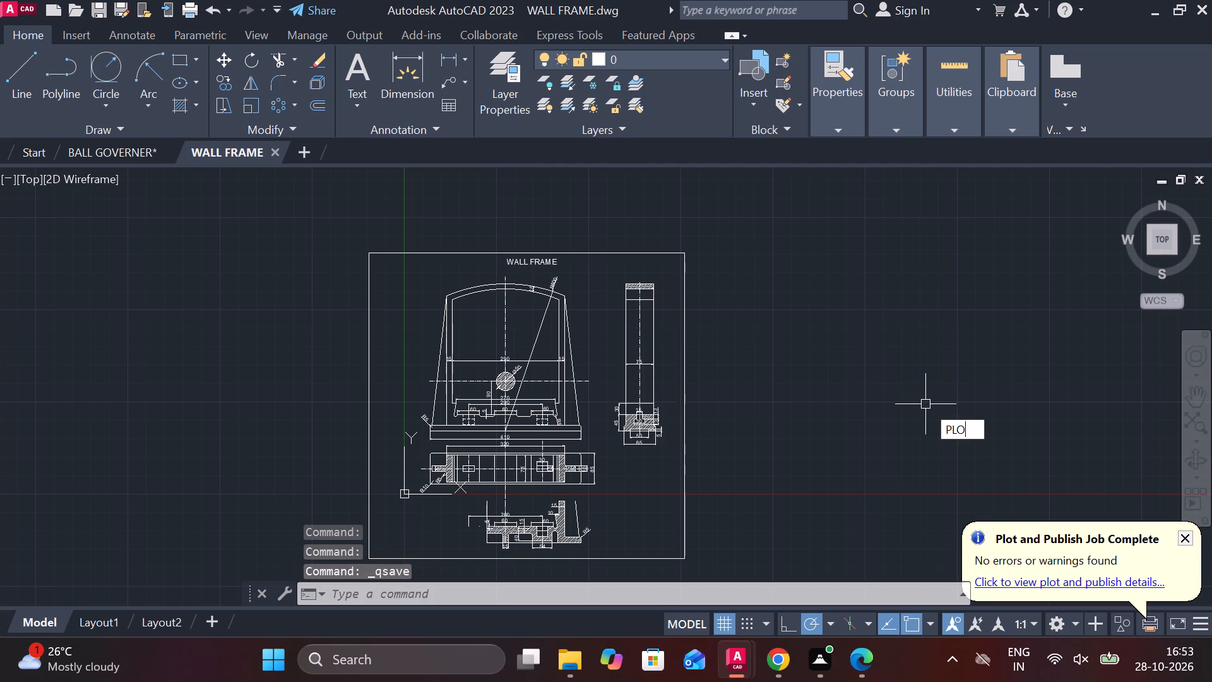
{"action": "left_click", "coordinate": [964, 446]}
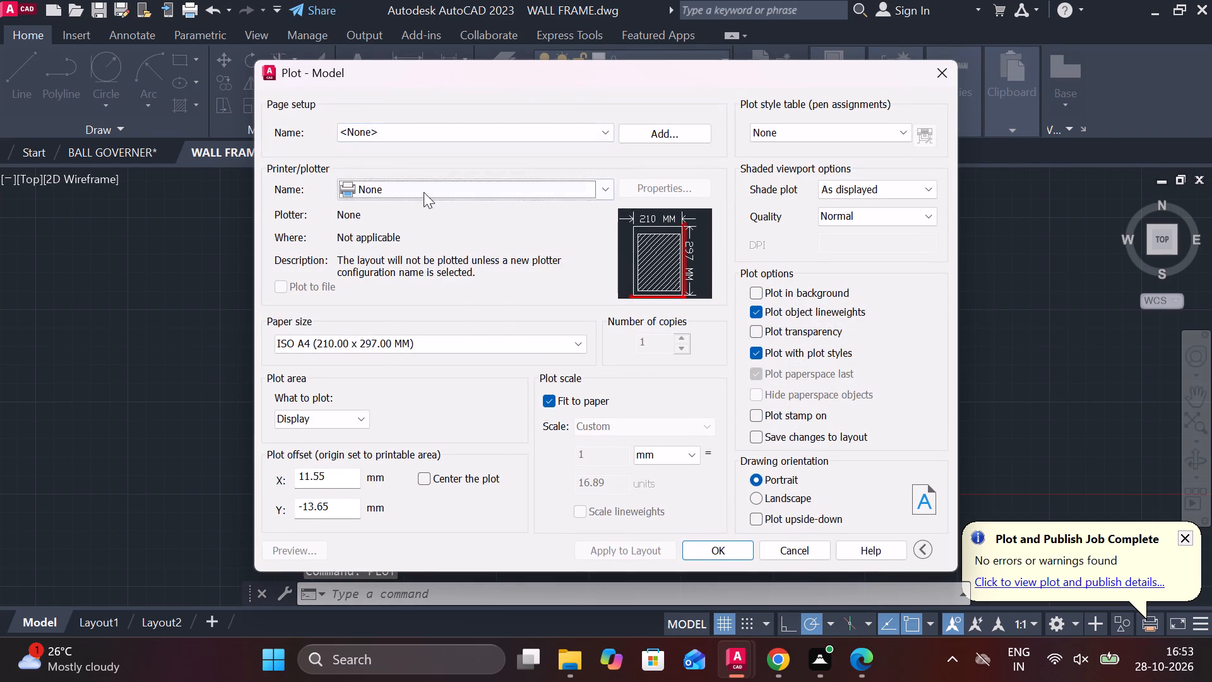
{"action": "left_click", "coordinate": [424, 192]}
{"action": "left_click", "coordinate": [403, 392]}
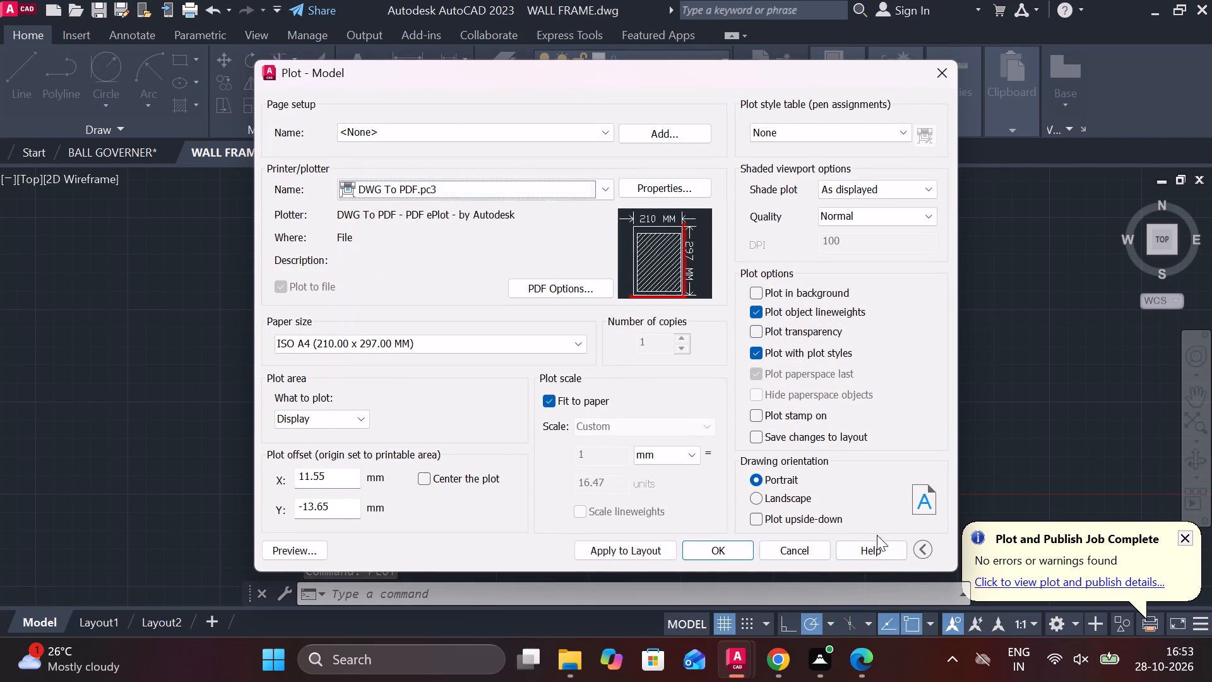
{"action": "left_click", "coordinate": [753, 502]}
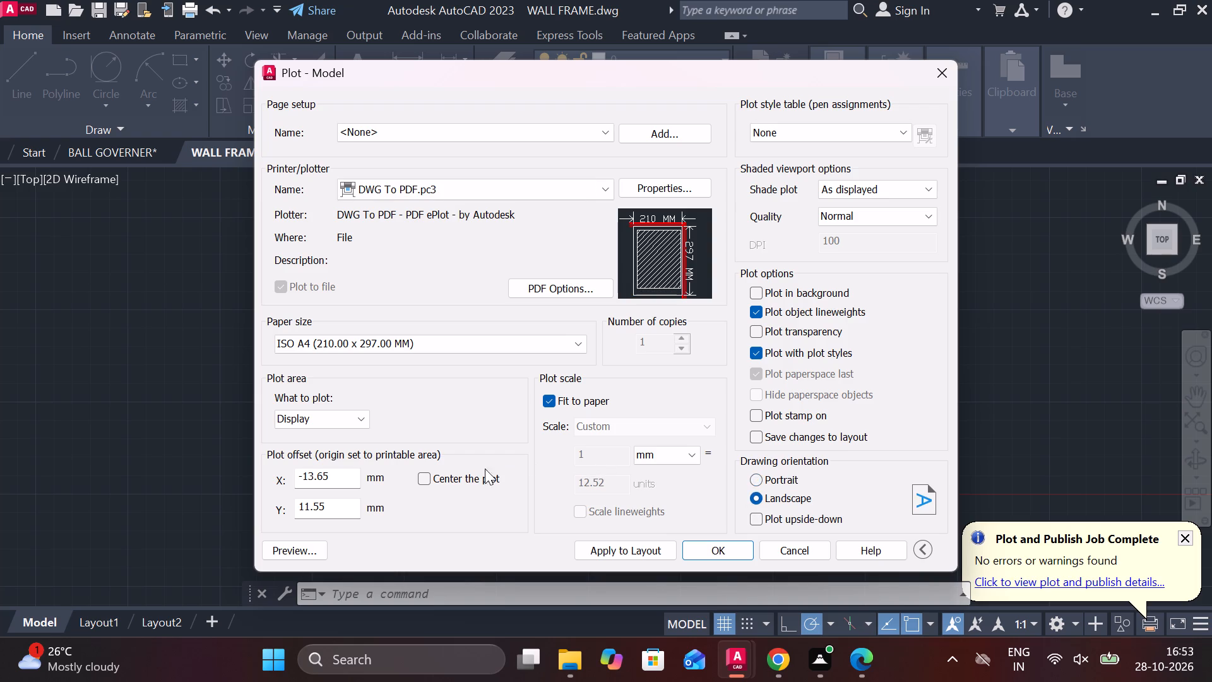
Set the plot area to a window enclosing the whole WALL FRAME sheet border with some margin.
{"action": "left_click", "coordinate": [331, 423]}
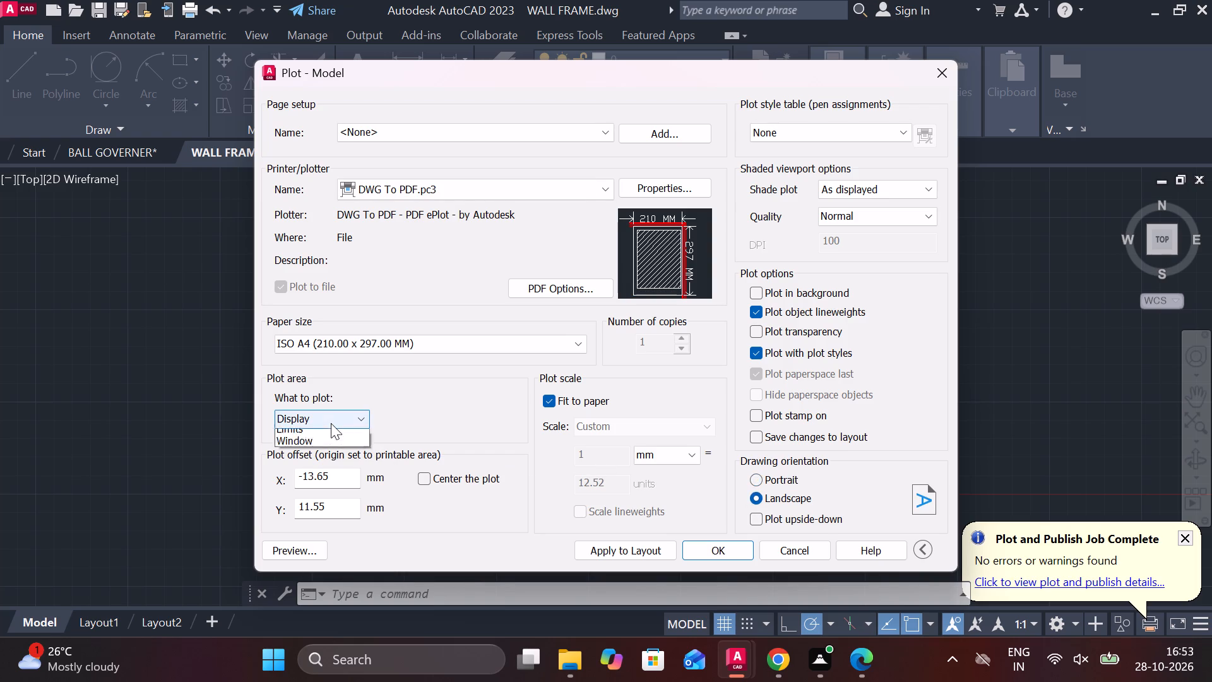
{"action": "left_click", "coordinate": [344, 471]}
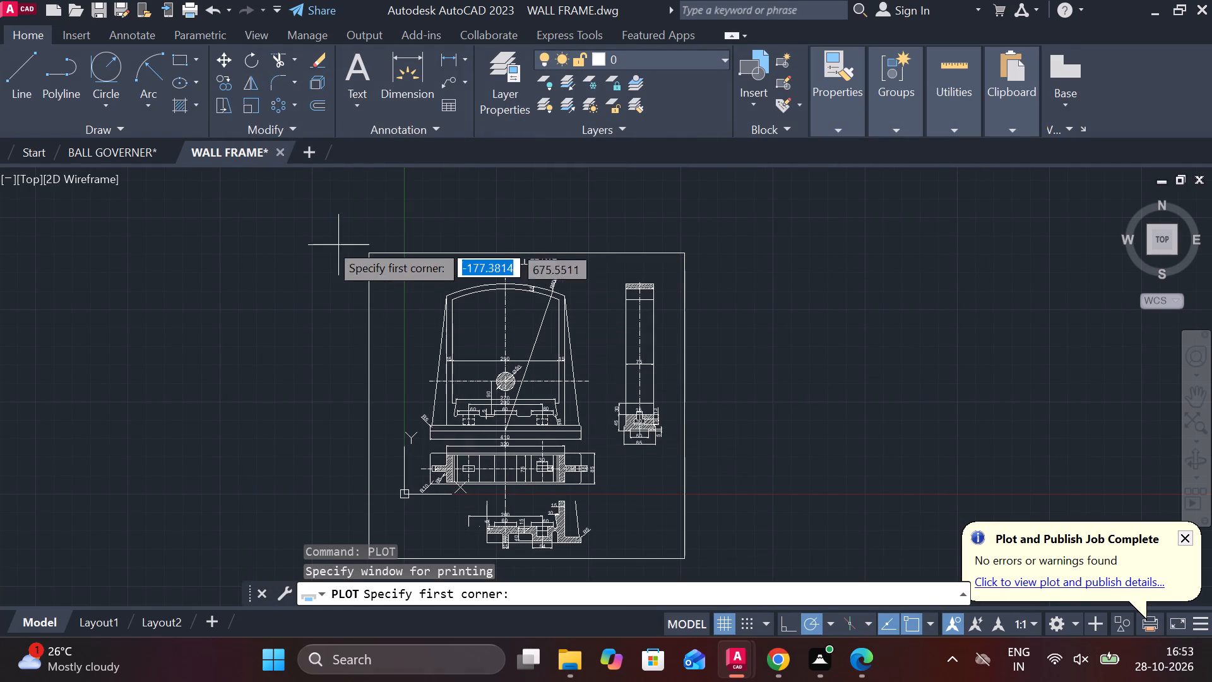
{"action": "left_click", "coordinate": [325, 229]}
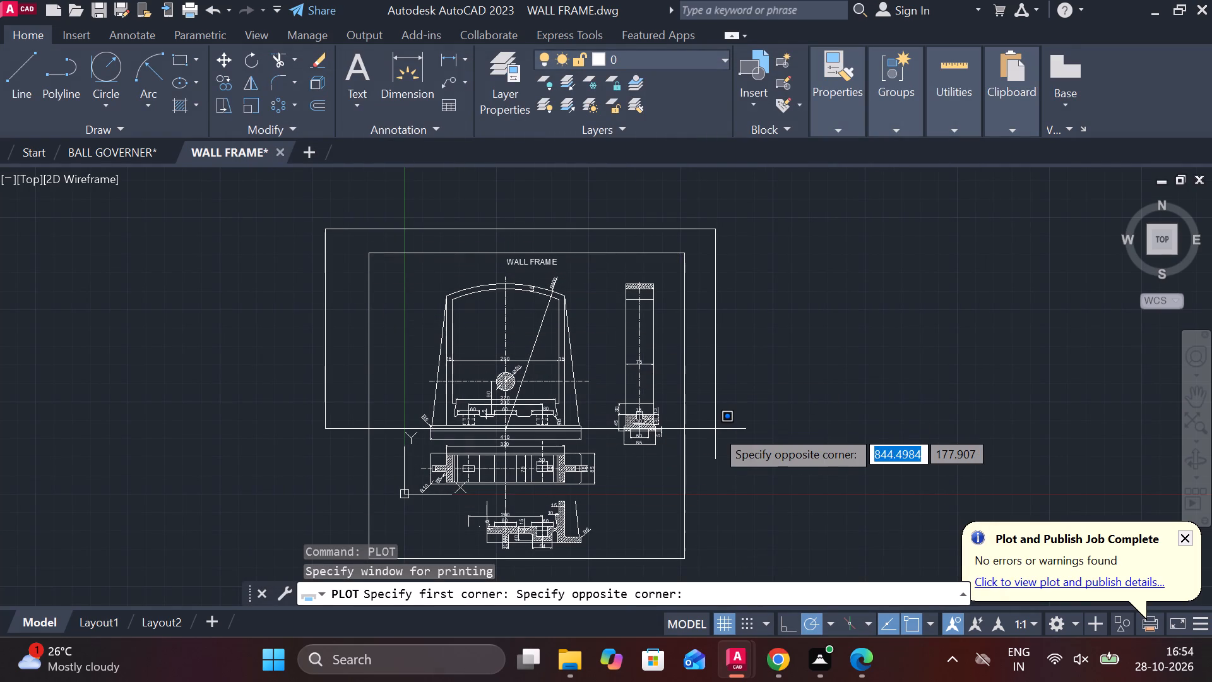
{"action": "middle_click_drag", "start_coordinate": [722, 436], "coordinate": [668, 350]}
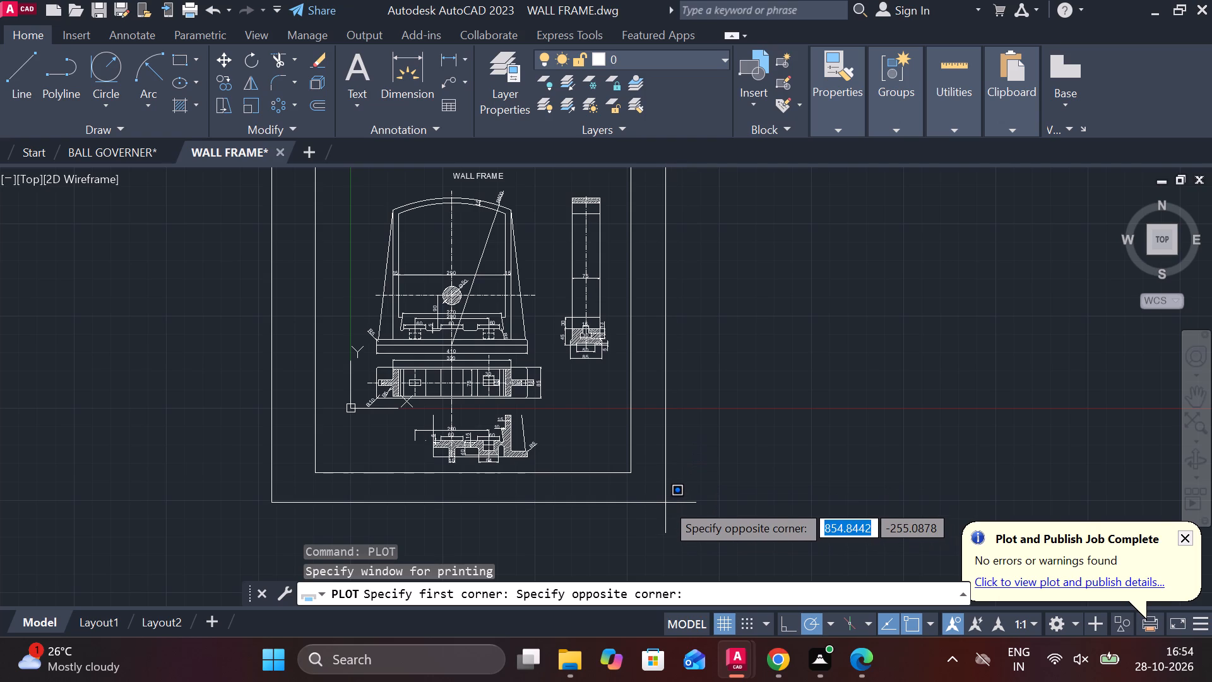
{"action": "left_click", "coordinate": [665, 503]}
Output the plot to the file WALL FRAME-Model.pdf in Documents and look over the resulting page.
{"action": "left_click", "coordinate": [729, 542]}
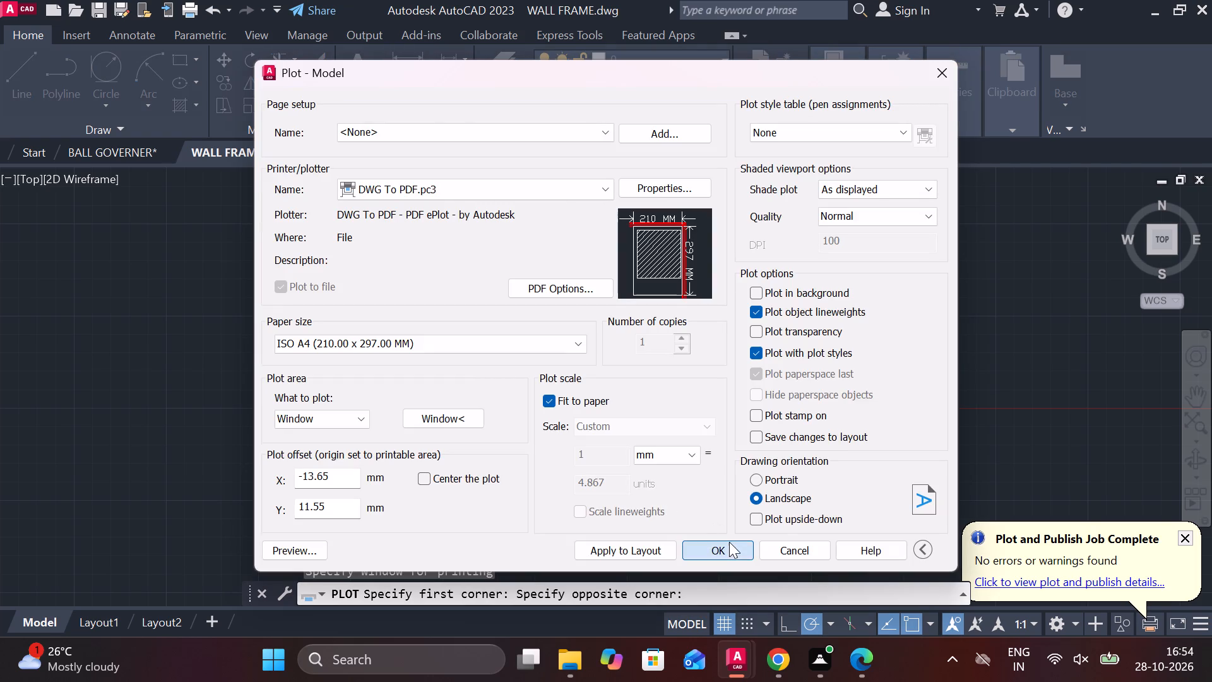
{"action": "left_click", "coordinate": [843, 496]}
{"action": "left_click", "coordinate": [849, 501]}
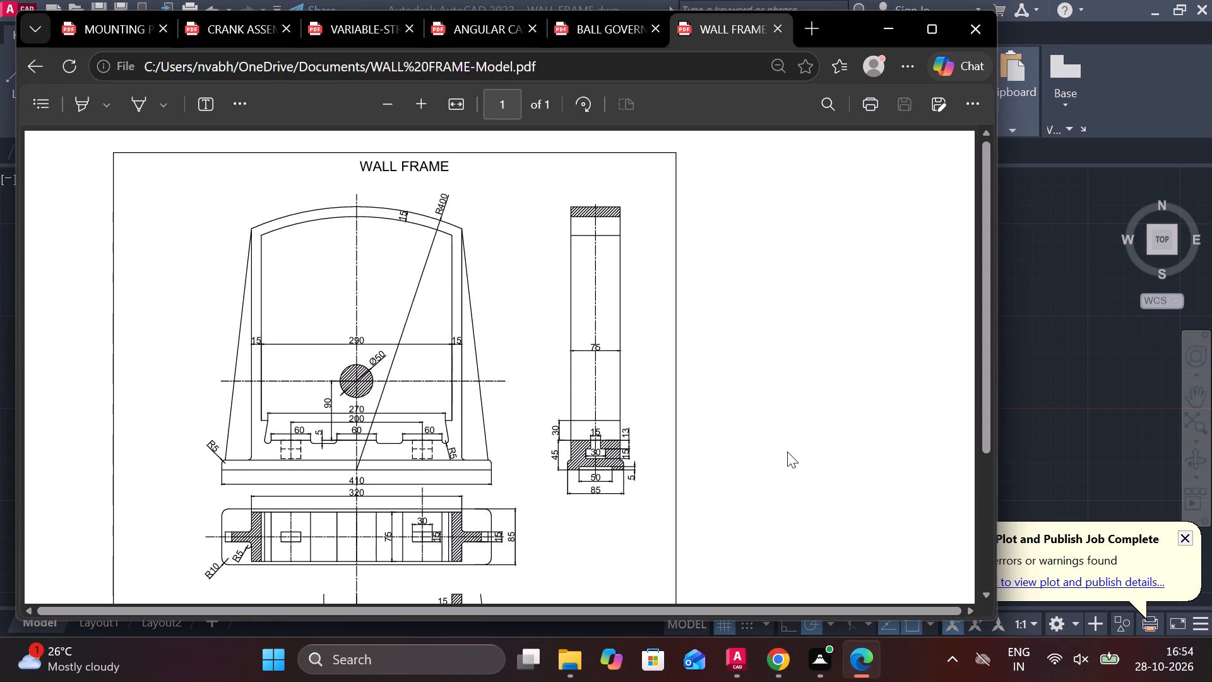
{"action": "scroll", "coordinate": [586, 461], "scroll_direction": "down", "scroll_amount": 1}
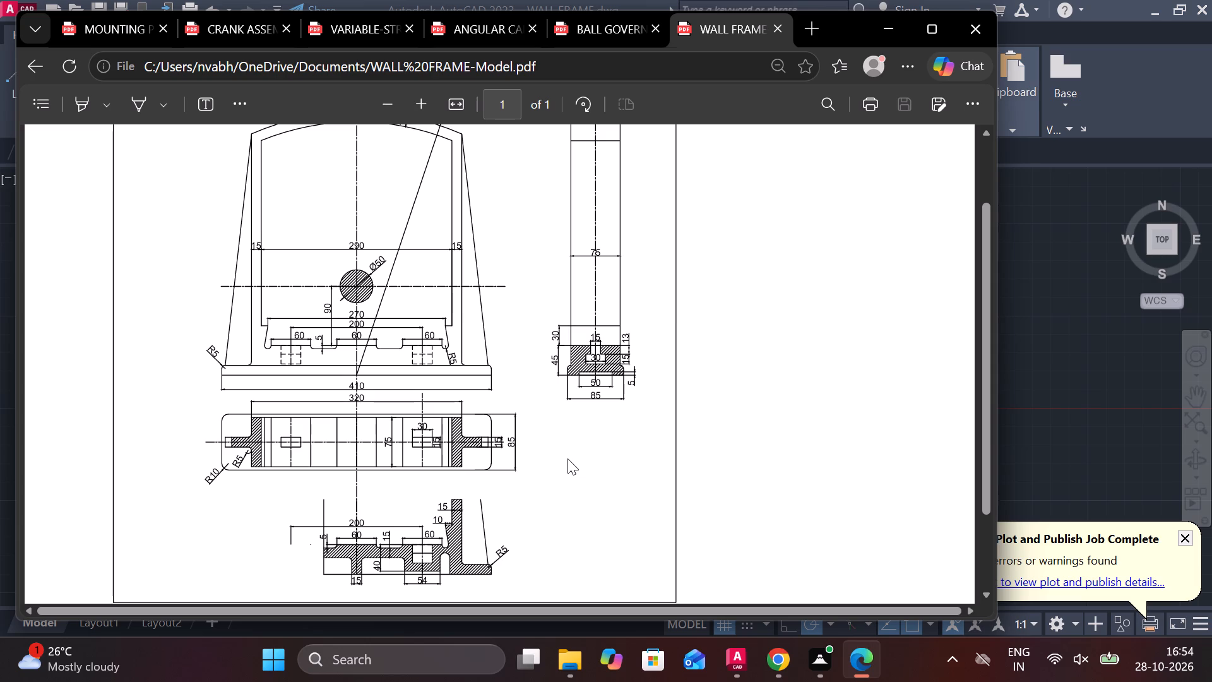
Back in AutoCAD, draw a vertical line about 25 mm down from the front view centreline's right end, ending in a short 60° arrowhead stroke.
{"action": "left_click", "coordinate": [1025, 411]}
{"action": "scroll", "coordinate": [559, 330], "scroll_direction": "up", "scroll_amount": 1}
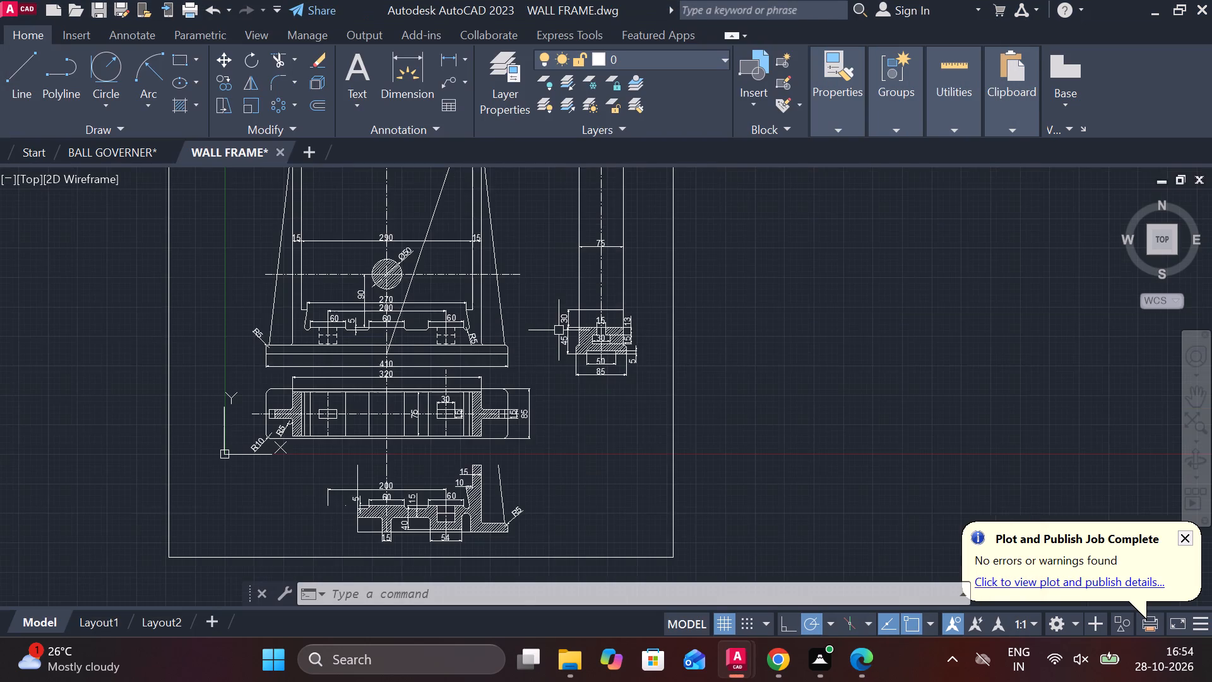
{"action": "middle_click_drag", "start_coordinate": [557, 337], "coordinate": [597, 454]}
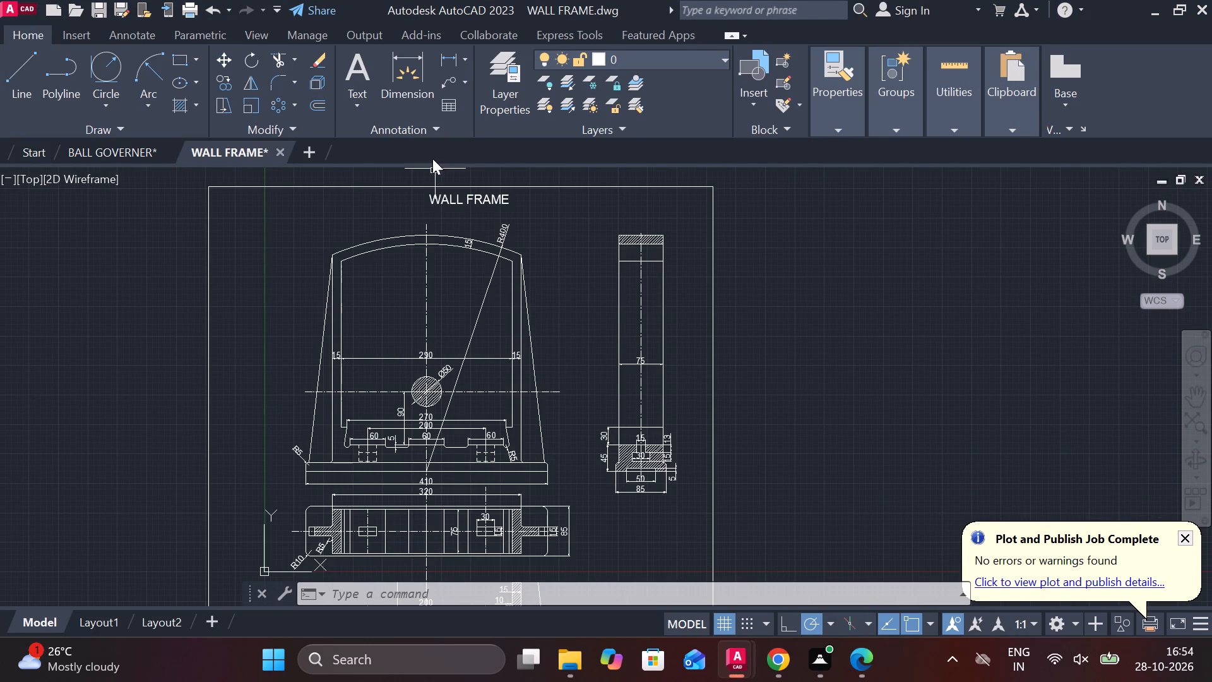
{"action": "scroll", "coordinate": [555, 311], "scroll_direction": "up", "scroll_amount": 1}
{"action": "middle_click_drag", "start_coordinate": [561, 344], "coordinate": [453, 20]}
{"action": "scroll", "coordinate": [472, 253], "scroll_direction": "up", "scroll_amount": 1}
{"action": "middle_click_drag", "start_coordinate": [473, 253], "coordinate": [527, 424]}
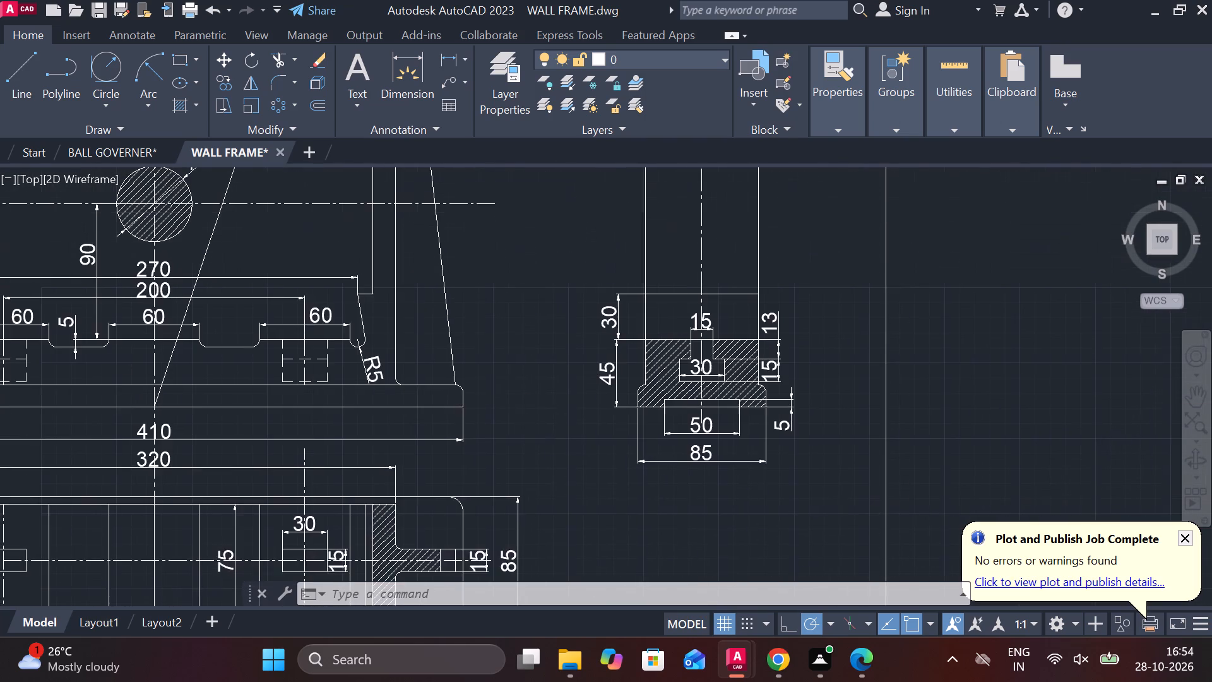
{"action": "middle_click_drag", "start_coordinate": [496, 304], "coordinate": [539, 416]}
{"action": "key", "text": "l"}
{"action": "key", "text": "Return"}
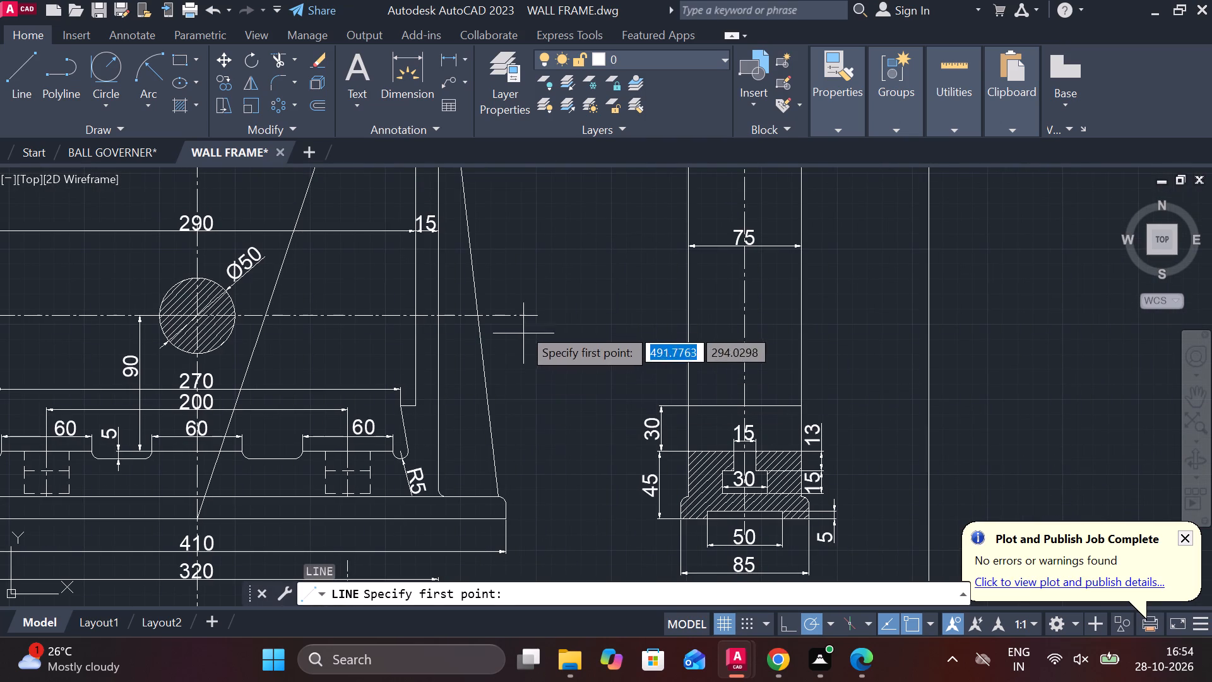
{"action": "left_click", "coordinate": [521, 320]}
{"action": "left_click", "coordinate": [521, 354]}
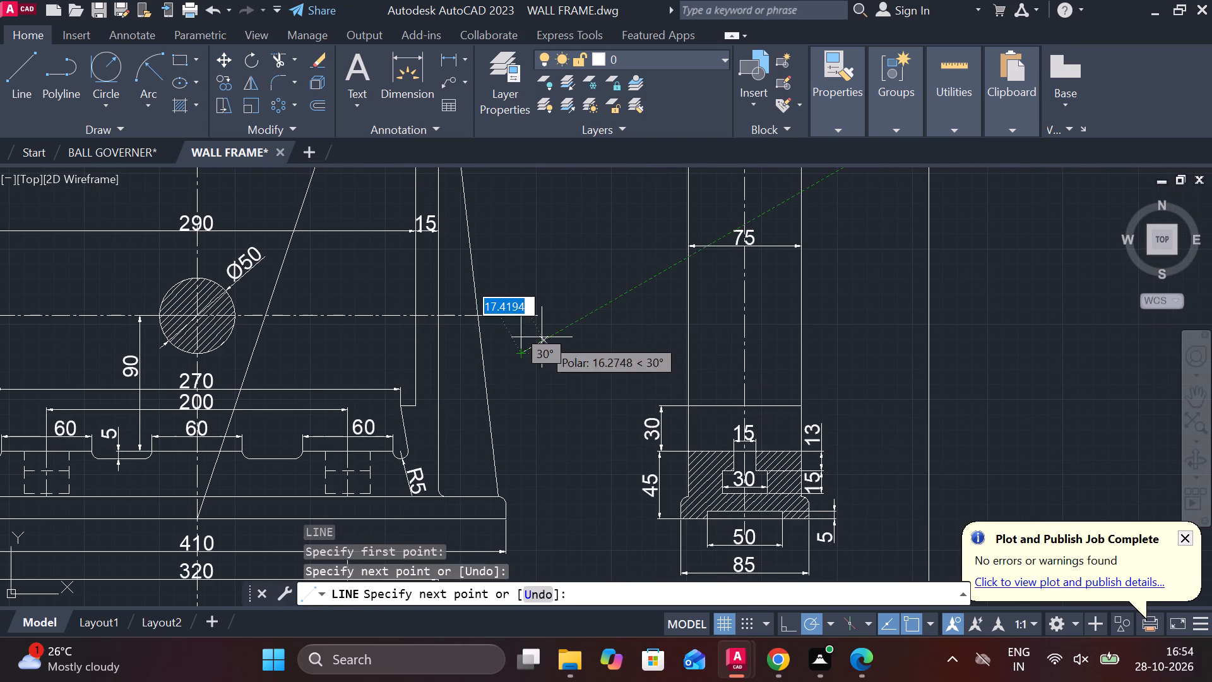
{"action": "scroll", "coordinate": [542, 337], "scroll_direction": "up", "scroll_amount": 3}
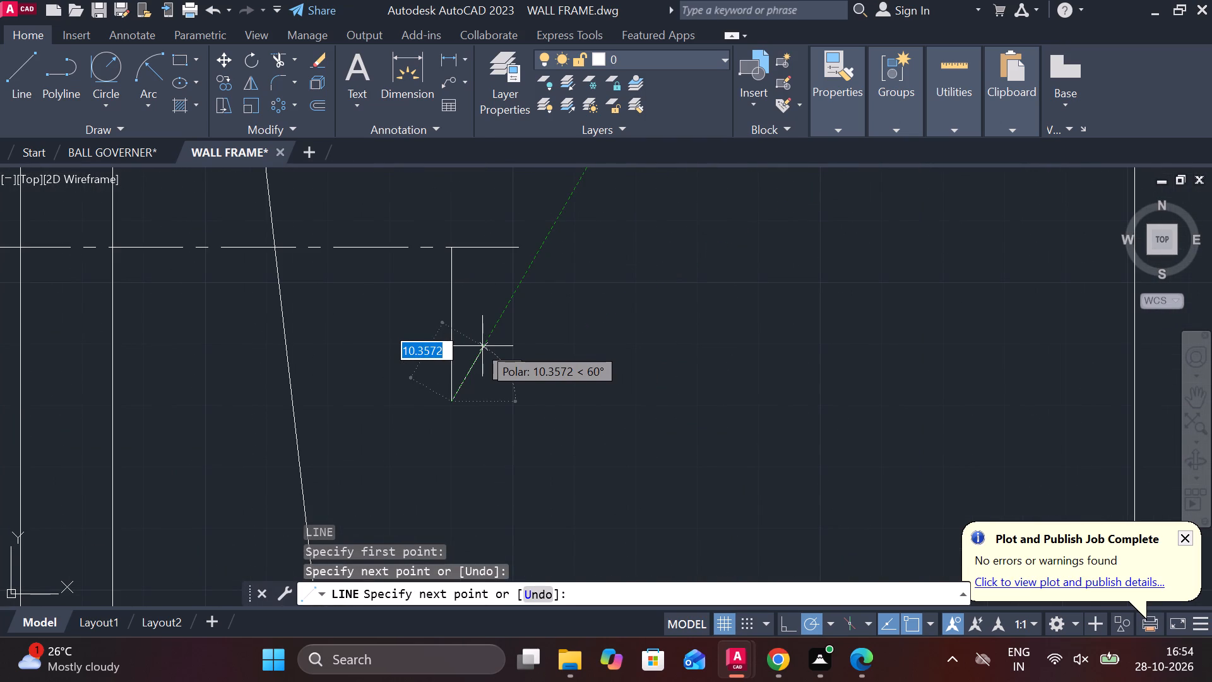
{"action": "left_click", "coordinate": [476, 361]}
{"action": "key", "text": "Escape"}
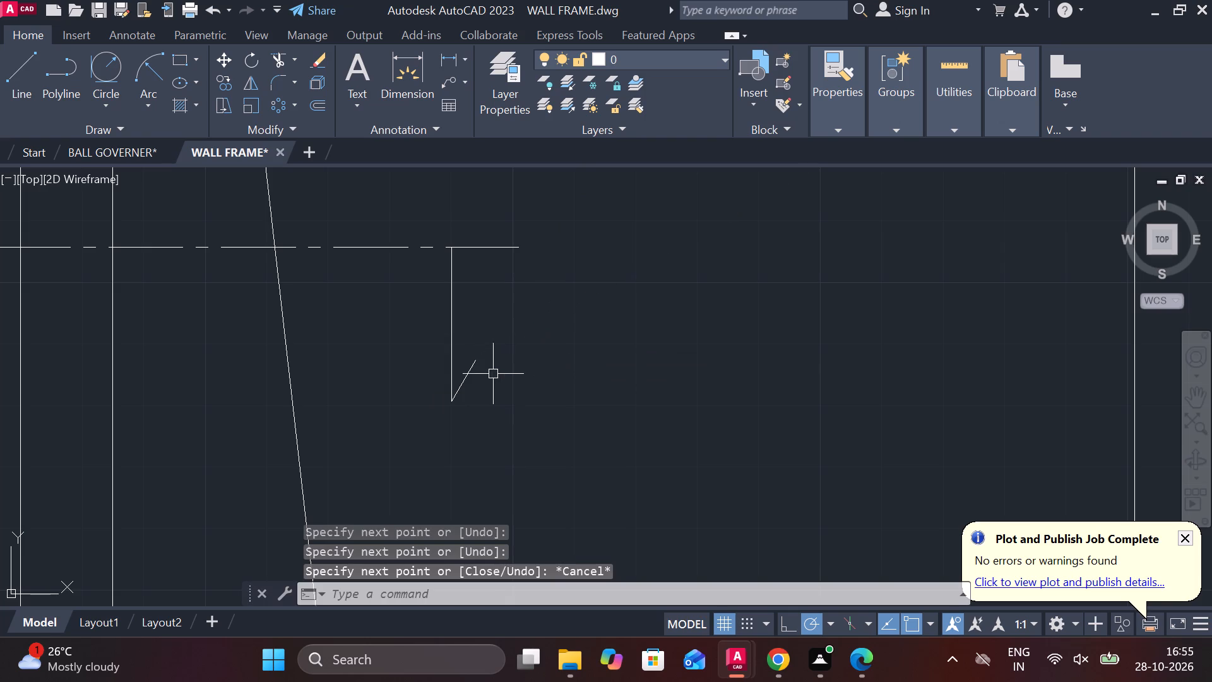
Mirror the slanted arrowhead stroke about the vertical line, keeping the source stroke.
{"action": "left_click", "coordinate": [472, 370]}
{"action": "type", "text": "MI"}
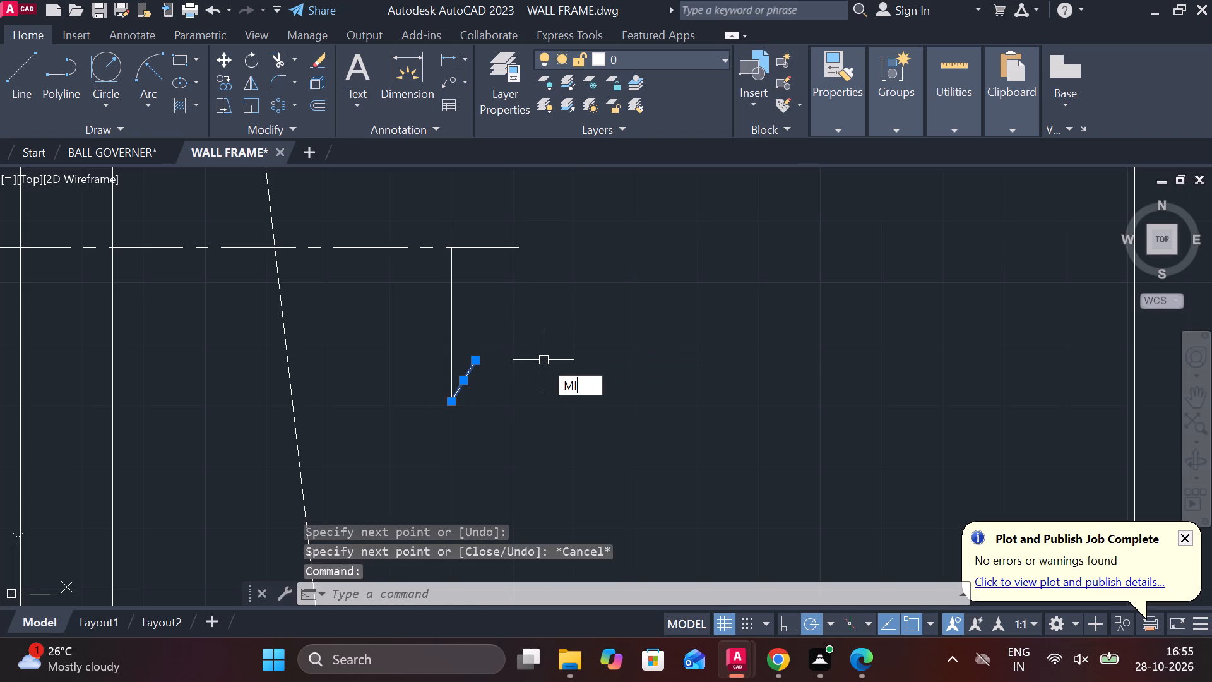
{"action": "key", "text": "Return"}
{"action": "left_click", "coordinate": [448, 395]}
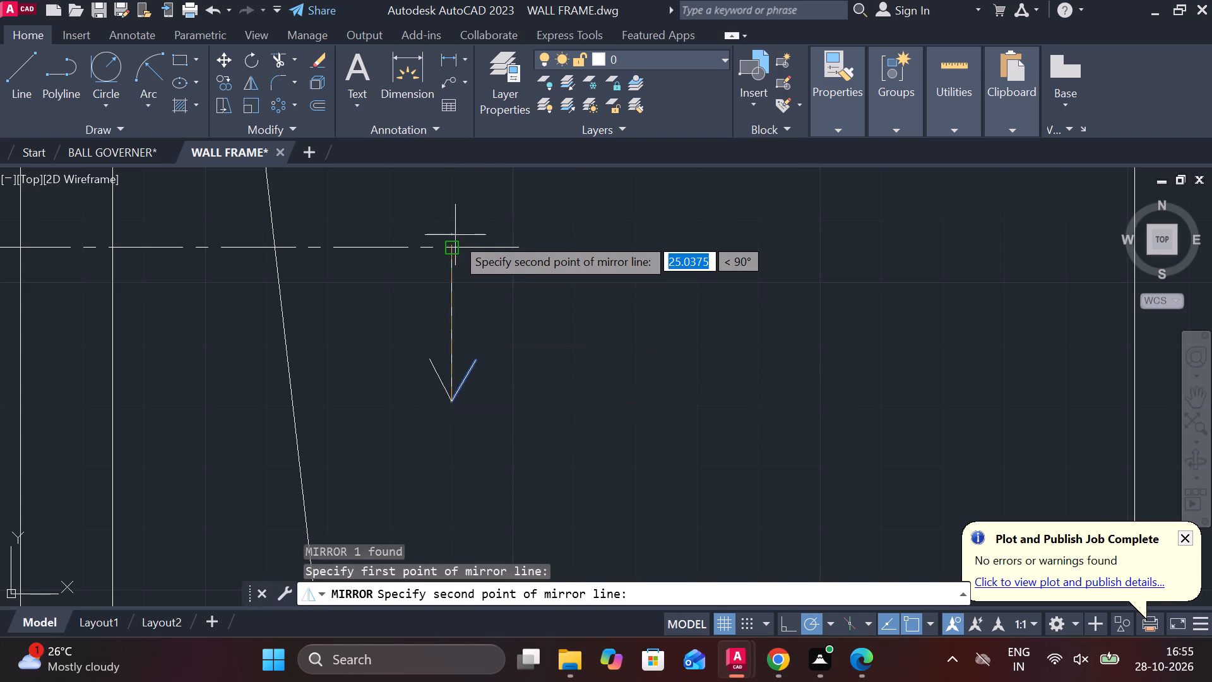
{"action": "left_click", "coordinate": [452, 242]}
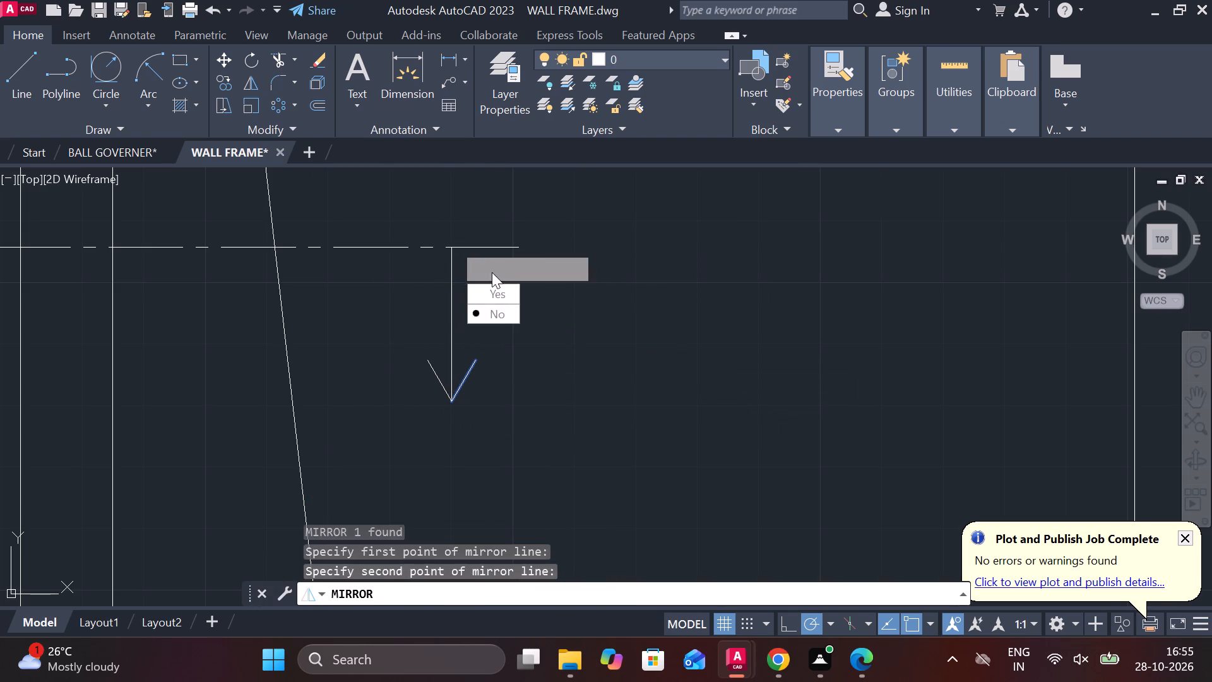
{"action": "left_click_drag", "start_coordinate": [502, 317], "coordinate": [452, 242]}
Close the arrowhead with a horizontal line joining the upper ends of the two slanted strokes.
{"action": "key", "text": "l"}
{"action": "key", "text": "Return"}
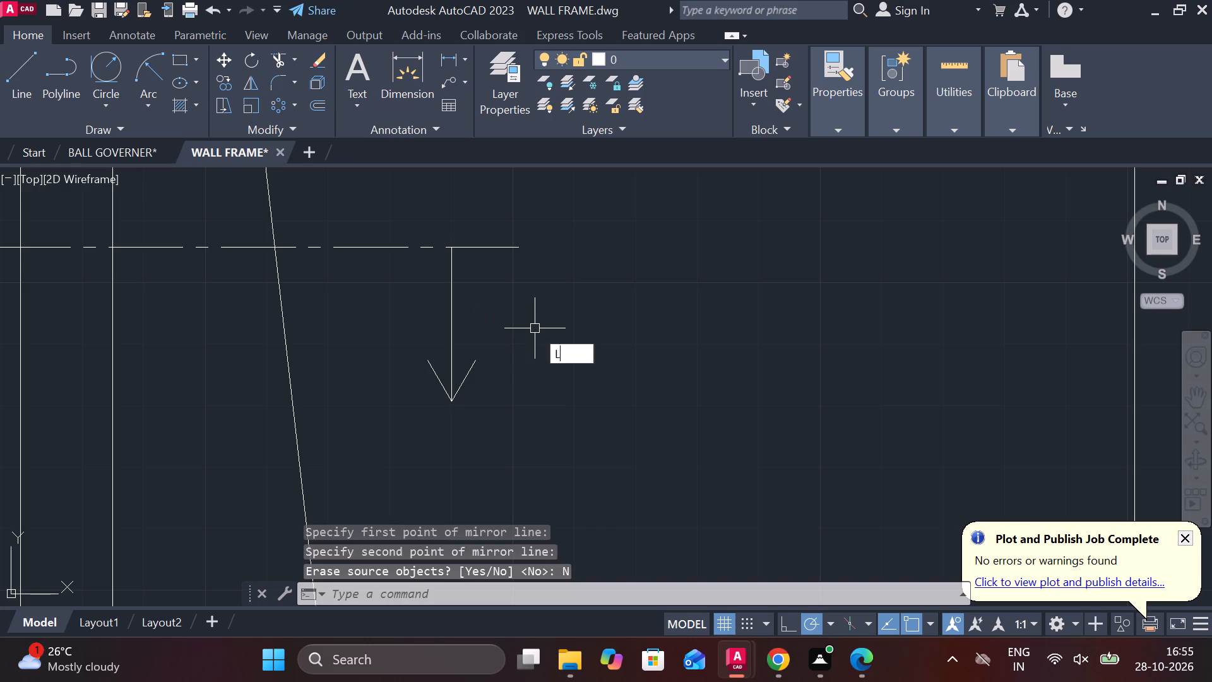
{"action": "left_click", "coordinate": [415, 359]}
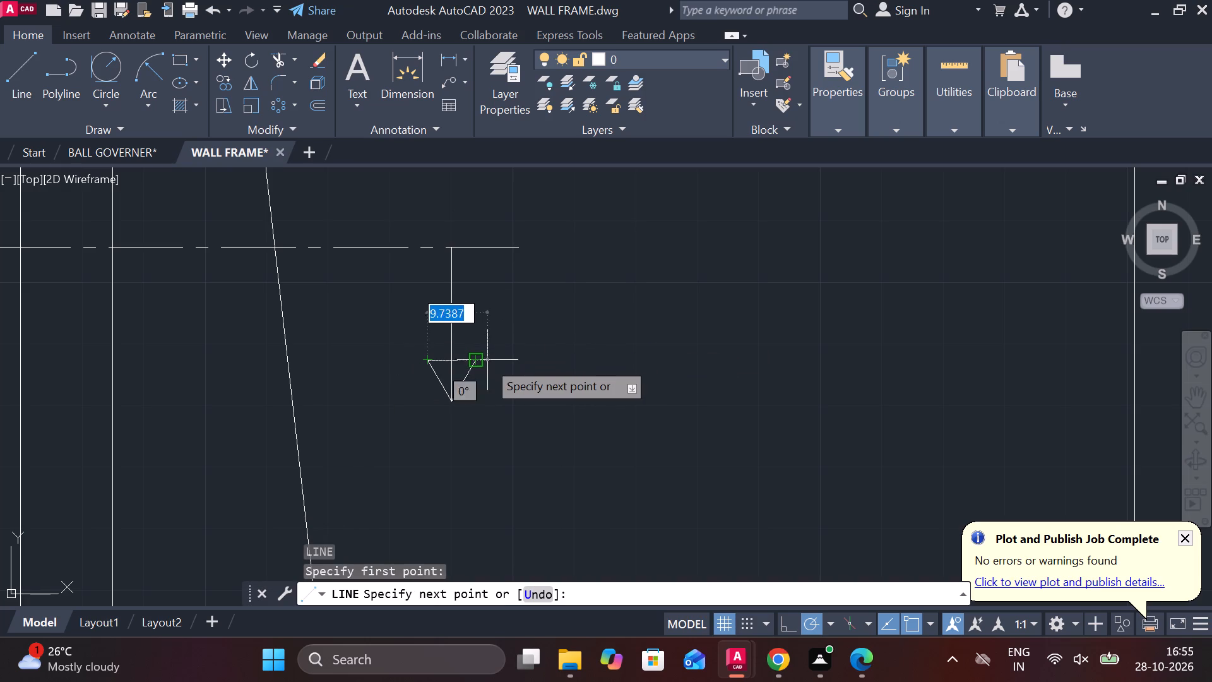
{"action": "left_click", "coordinate": [487, 361]}
{"action": "key", "text": "Escape"}
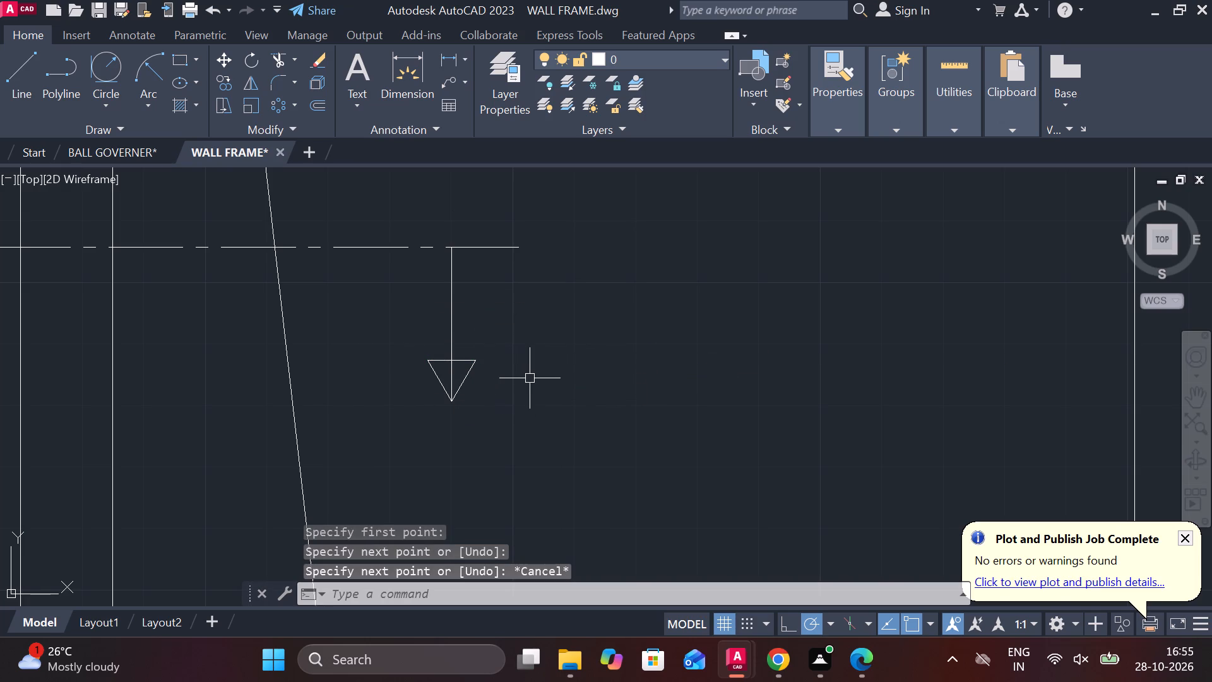
Trim away the part of the vertical stem inside the triangular arrowhead.
{"action": "type", "text": "TR"}
{"action": "key", "text": "space"}
{"action": "left_click", "coordinate": [451, 373]}
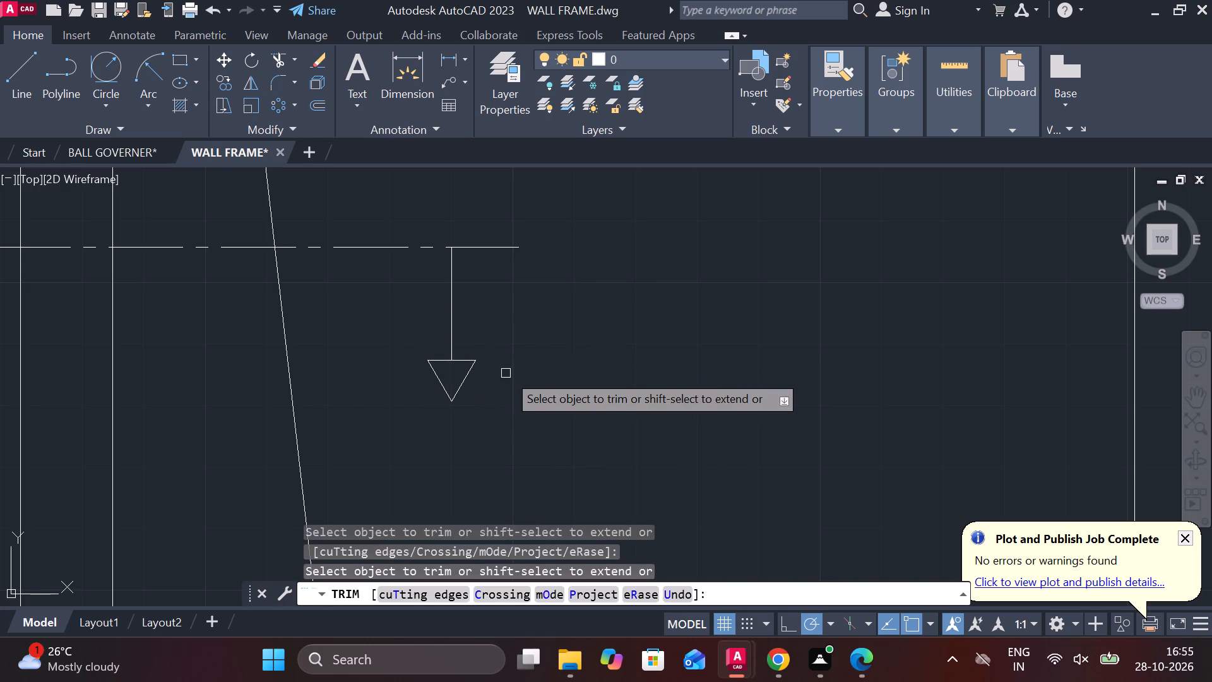
{"action": "key", "text": "Escape"}
Copy the complete arrow from its top endpoint to the left end of the front view's horizontal centreline.
{"action": "left_click", "coordinate": [497, 414]}
{"action": "left_click", "coordinate": [416, 314]}
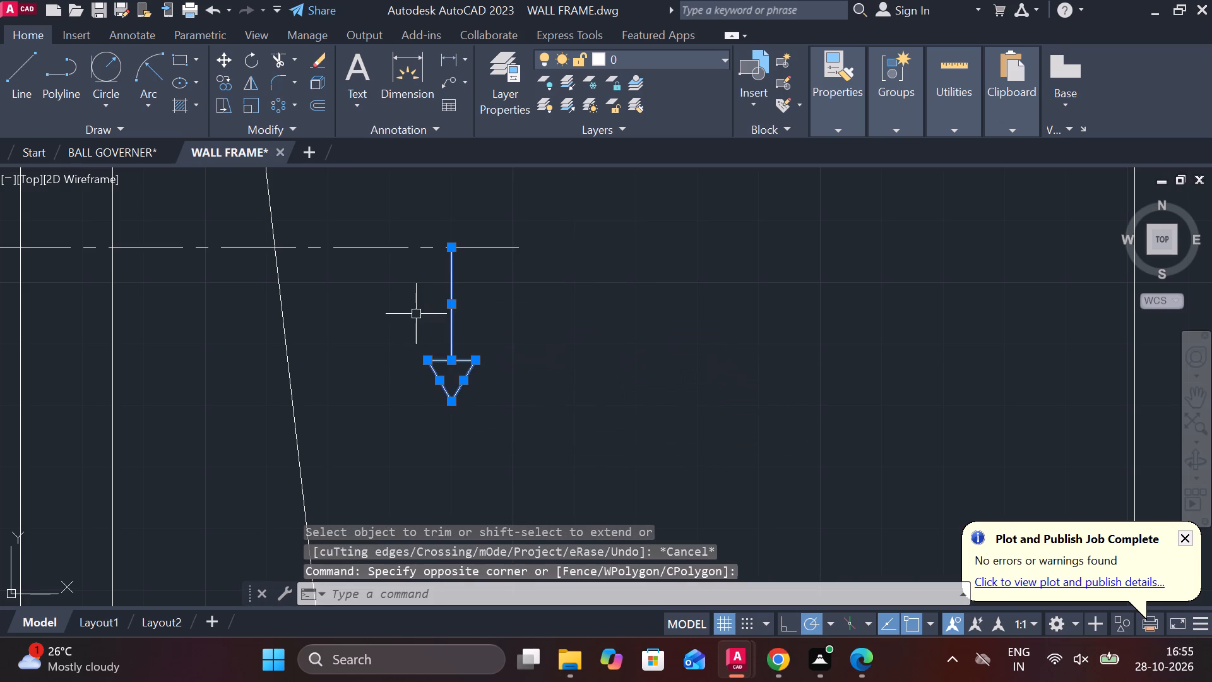
{"action": "key", "text": "c"}
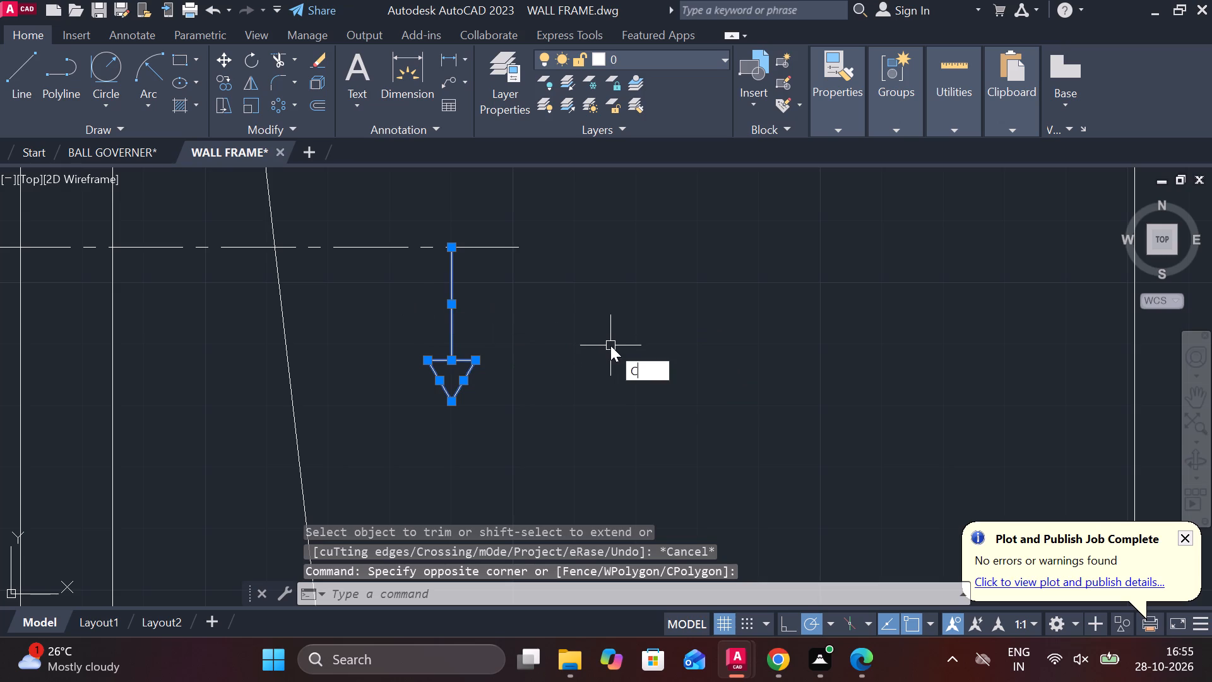
{"action": "key", "text": "o"}
{"action": "key", "text": "Return"}
{"action": "left_click", "coordinate": [447, 246]}
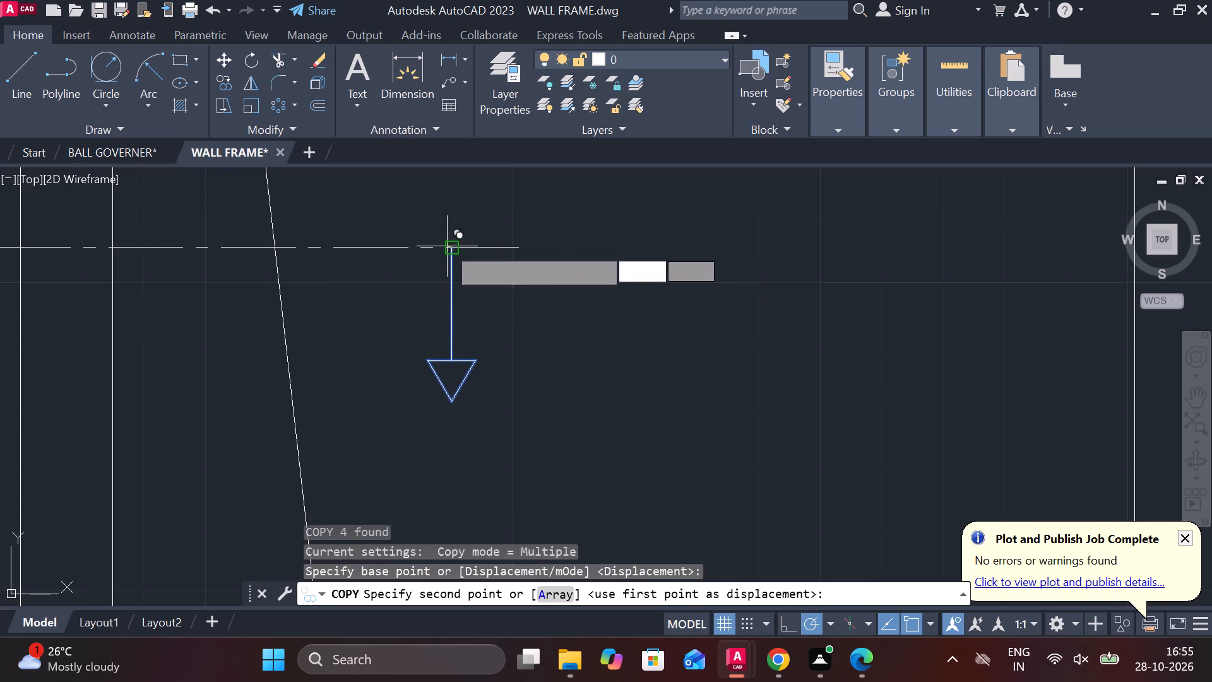
{"action": "scroll", "coordinate": [460, 248], "scroll_direction": "down", "scroll_amount": 3}
{"action": "middle_click_drag", "start_coordinate": [289, 277], "coordinate": [659, 463]}
{"action": "middle_click_drag", "start_coordinate": [365, 420], "coordinate": [668, 393]}
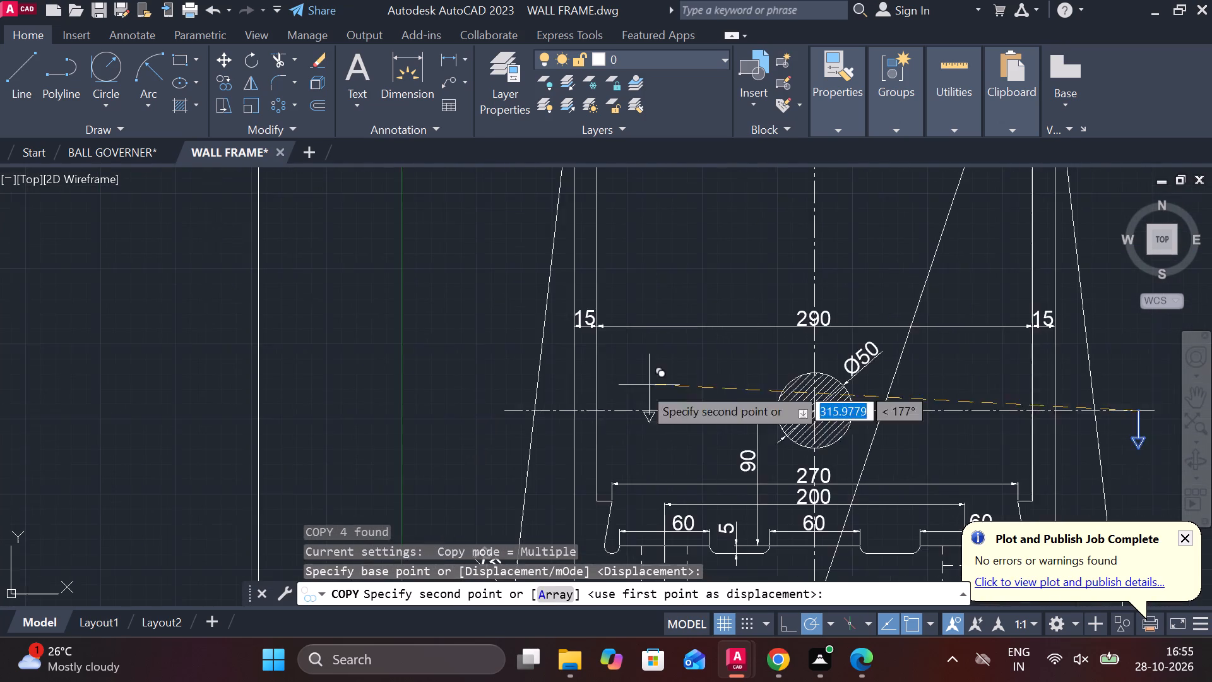
{"action": "scroll", "coordinate": [549, 410], "scroll_direction": "up", "scroll_amount": 2}
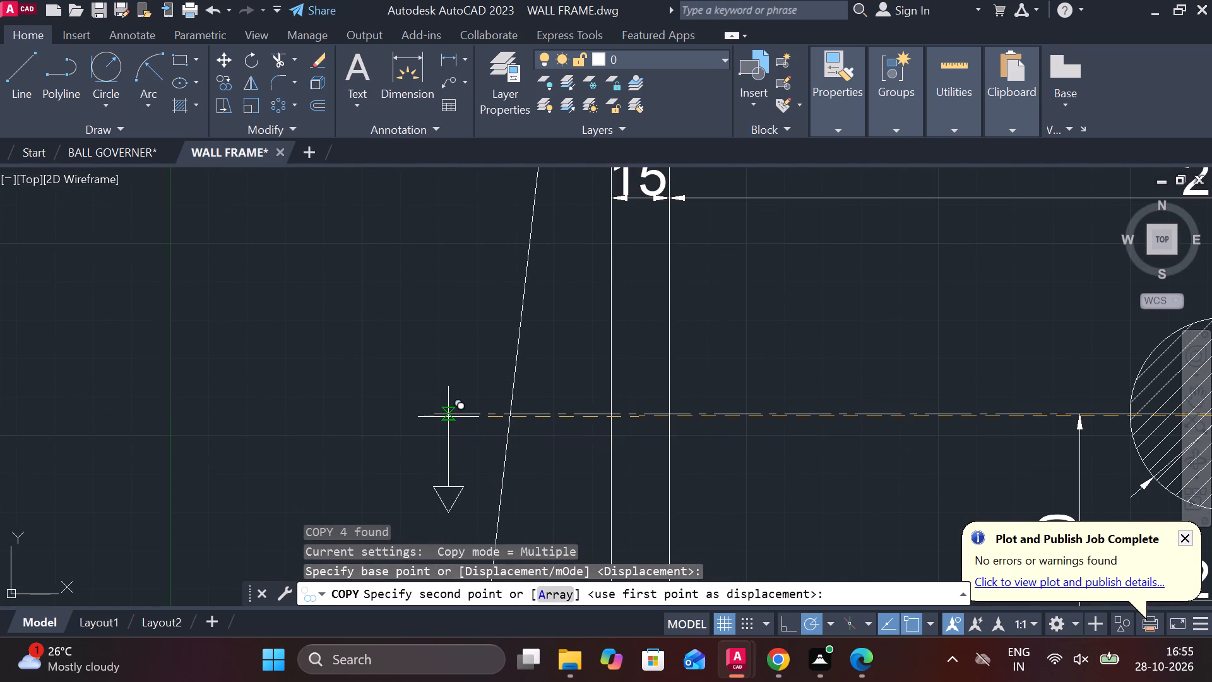
{"action": "left_click", "coordinate": [451, 420]}
Place another copy of the arrow in the empty area to the right of the plan view, below the side view.
{"action": "scroll", "coordinate": [458, 417], "scroll_direction": "down", "scroll_amount": 3}
{"action": "middle_click_drag", "start_coordinate": [518, 397], "coordinate": [515, 397]}
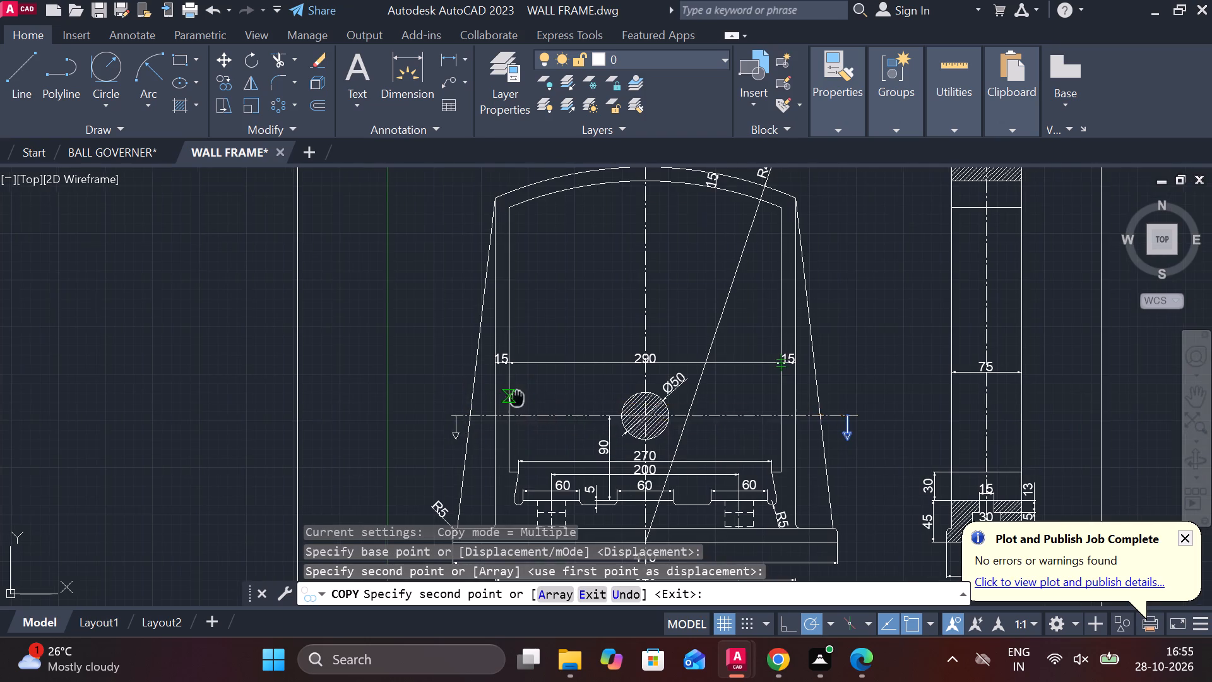
{"action": "middle_click_drag", "start_coordinate": [515, 397], "coordinate": [319, 131]}
{"action": "left_click", "coordinate": [742, 436]}
{"action": "key", "text": "Escape"}
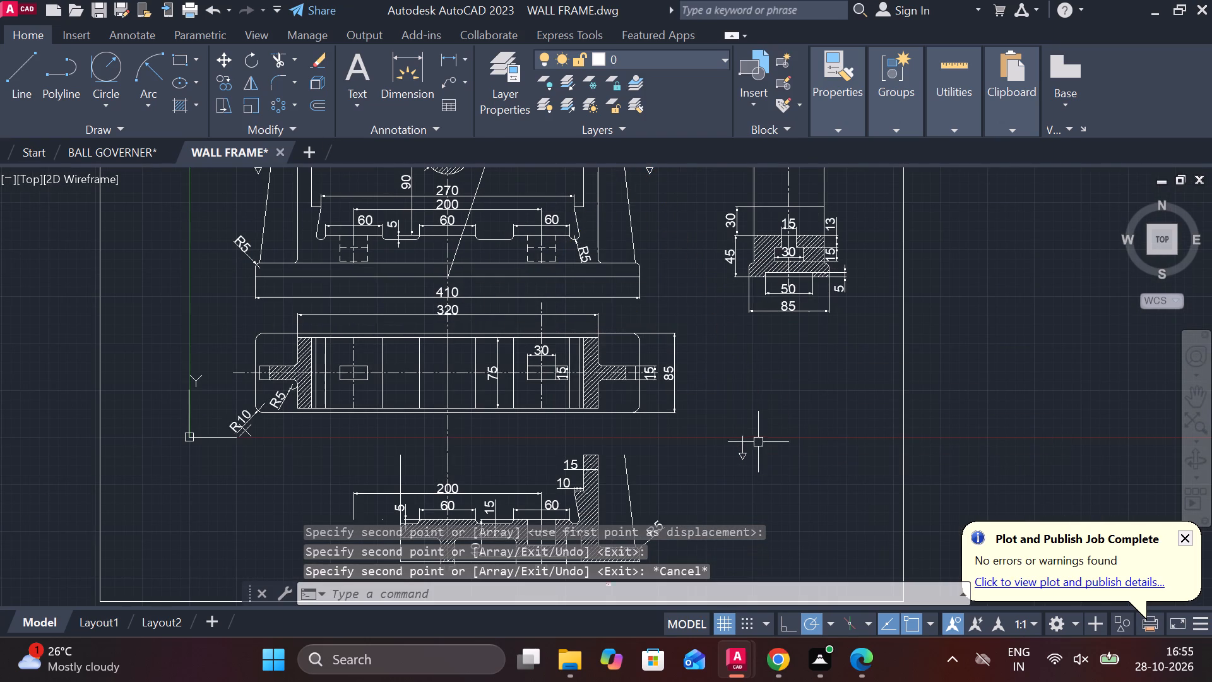
Rotate the loose arrow below the side view 90° about its tail endpoint so that it points right.
{"action": "left_click", "coordinate": [729, 426]}
{"action": "left_click", "coordinate": [778, 479]}
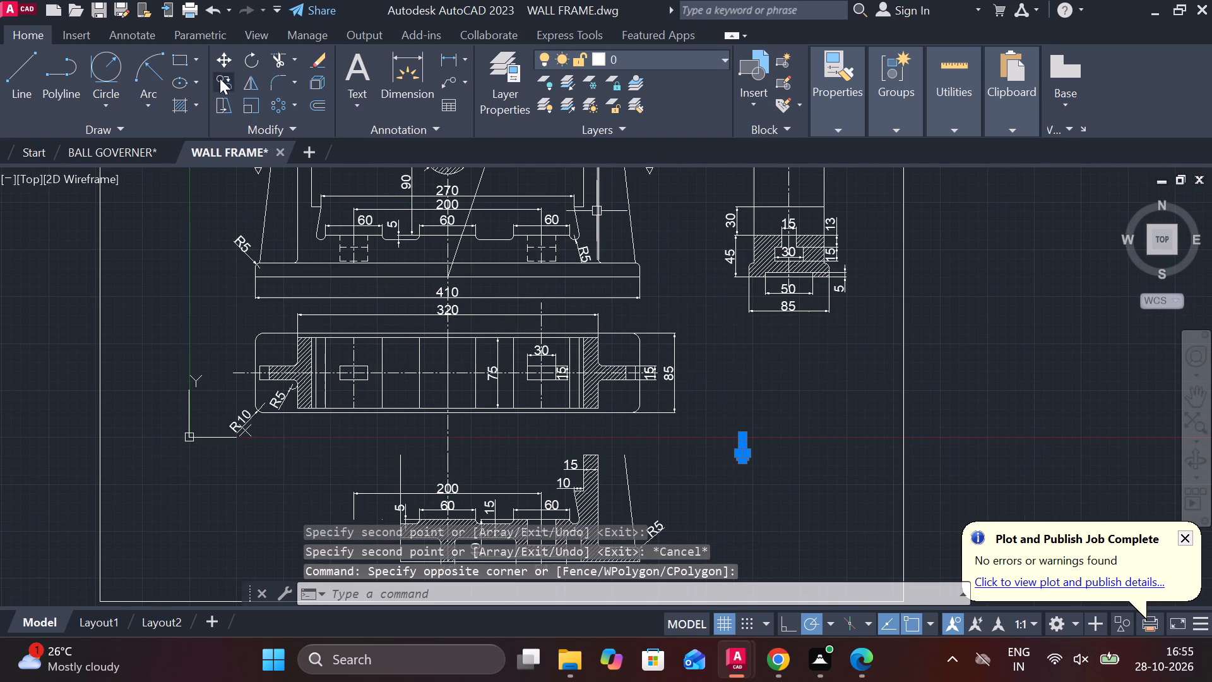
{"action": "left_click", "coordinate": [239, 62]}
{"action": "scroll", "coordinate": [771, 442], "scroll_direction": "up", "scroll_amount": 1}
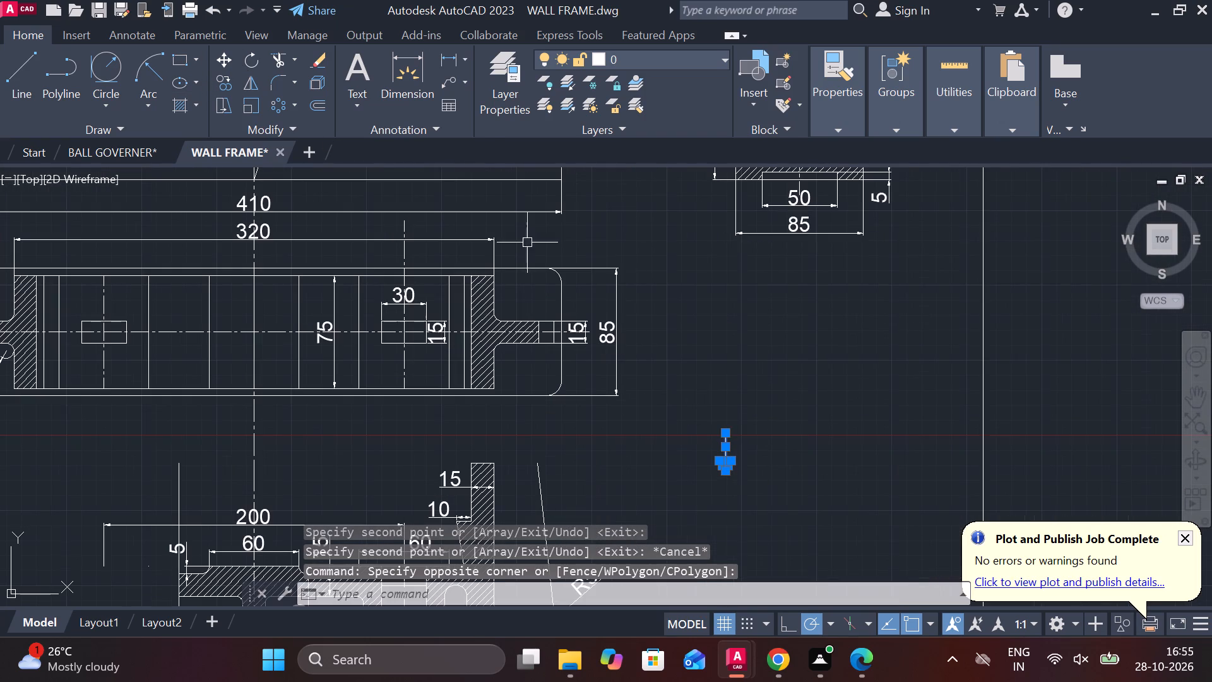
{"action": "left_click", "coordinate": [254, 61]}
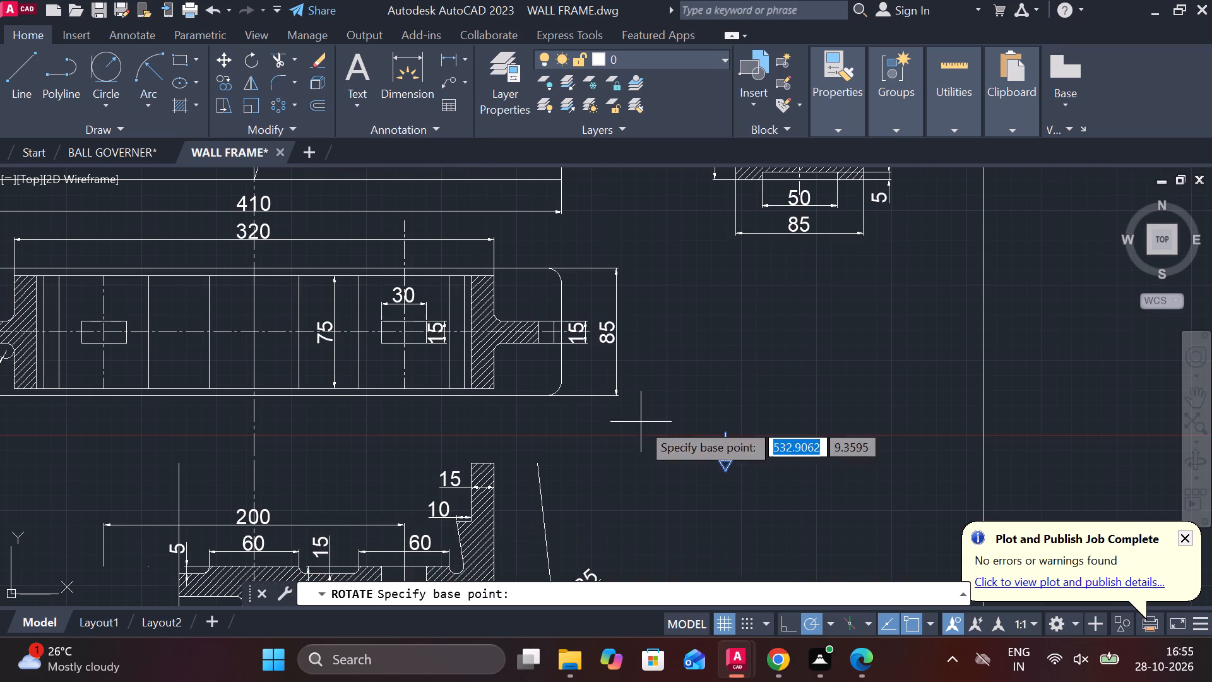
{"action": "scroll", "coordinate": [712, 459], "scroll_direction": "up", "scroll_amount": 2}
{"action": "left_click", "coordinate": [748, 402]}
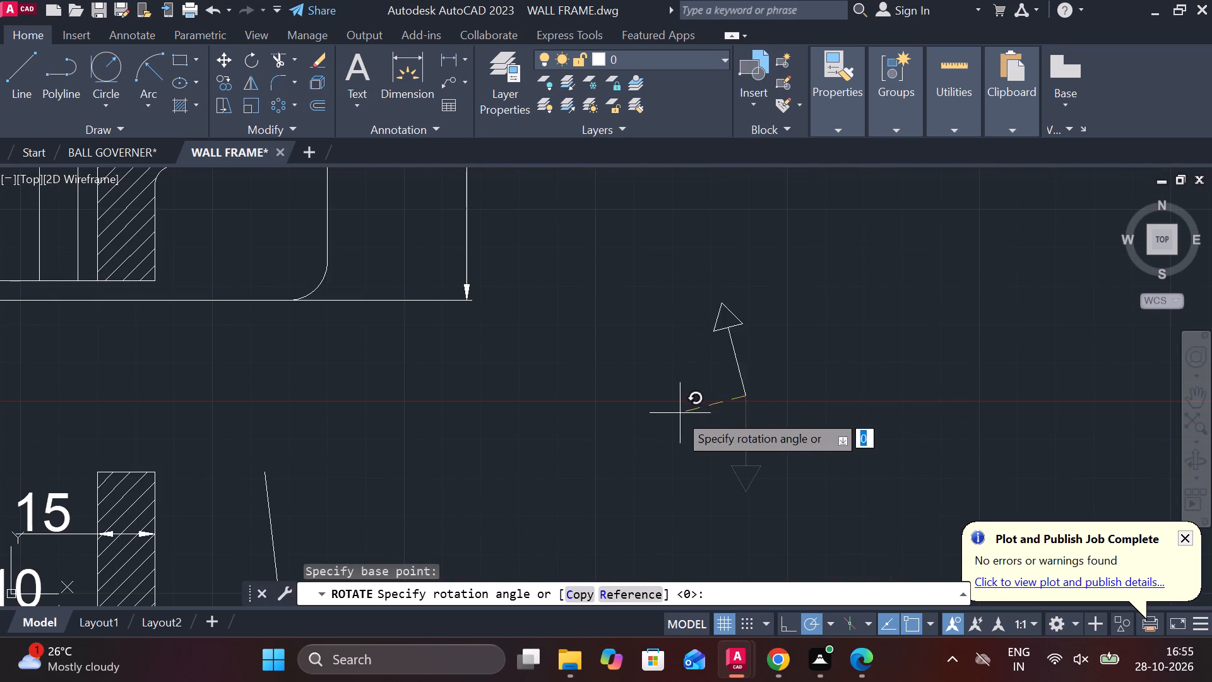
{"action": "left_click", "coordinate": [735, 262]}
Move the rotated arrow by its tail endpoint to the upper end of the vertical centreline through the plan view's right-hand slot.
{"action": "left_click_drag", "start_coordinate": [727, 322], "coordinate": [728, 329]}
{"action": "left_click", "coordinate": [891, 462]}
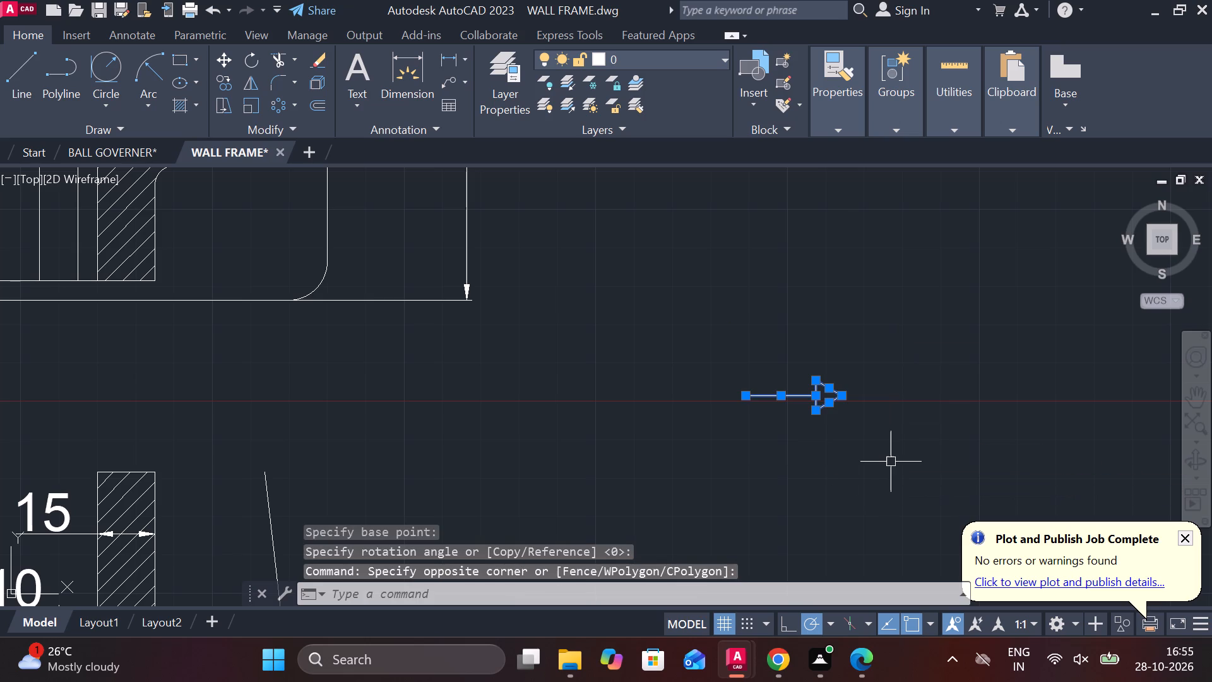
{"action": "key", "text": "m"}
{"action": "key", "text": "Return"}
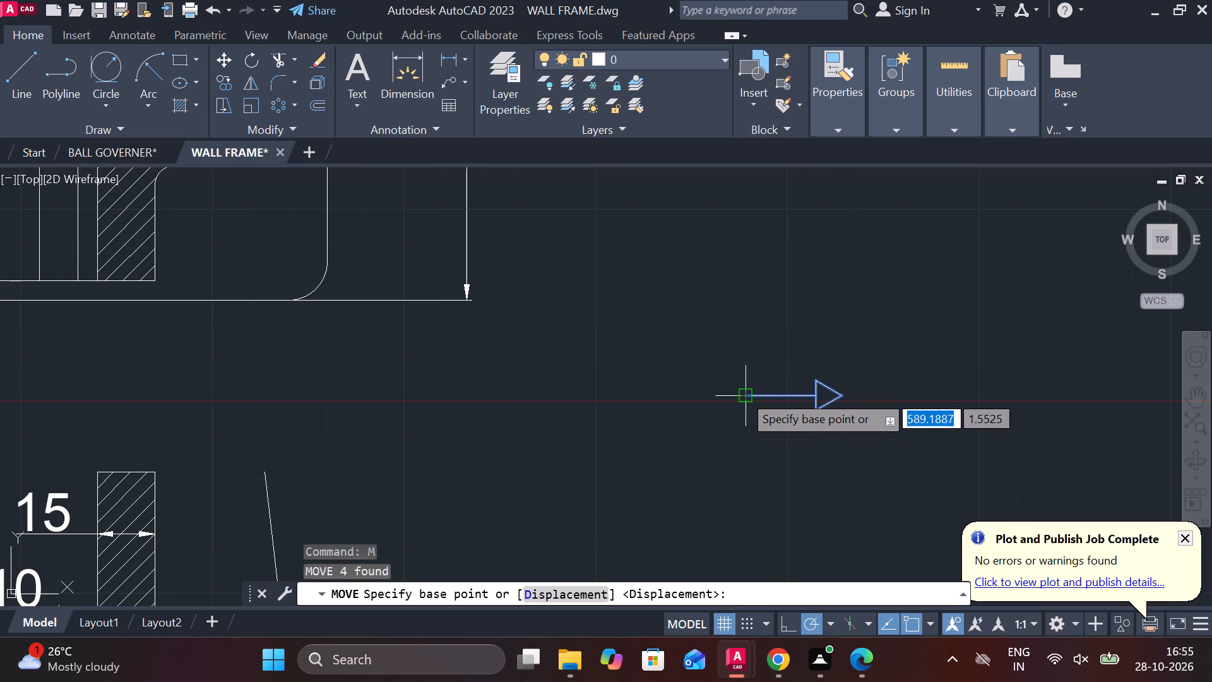
{"action": "left_click", "coordinate": [742, 393]}
{"action": "scroll", "coordinate": [745, 393], "scroll_direction": "down", "scroll_amount": 2}
{"action": "middle_click_drag", "start_coordinate": [535, 444], "coordinate": [656, 329]}
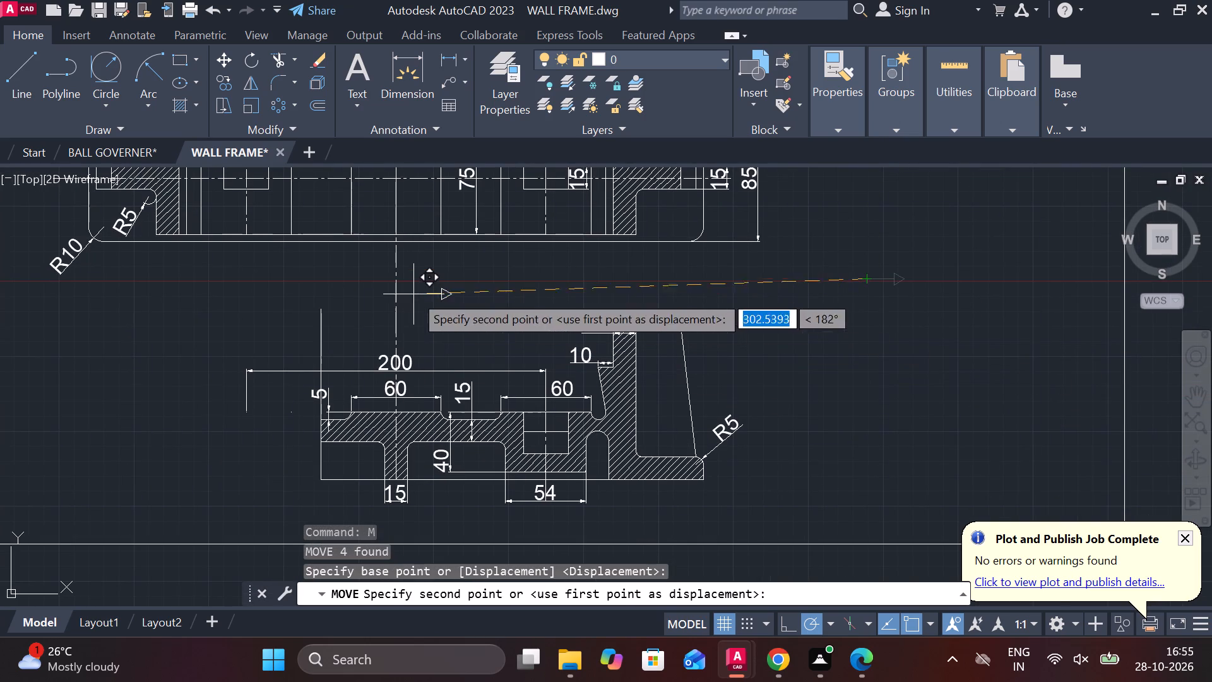
{"action": "middle_click_drag", "start_coordinate": [436, 272], "coordinate": [459, 467]}
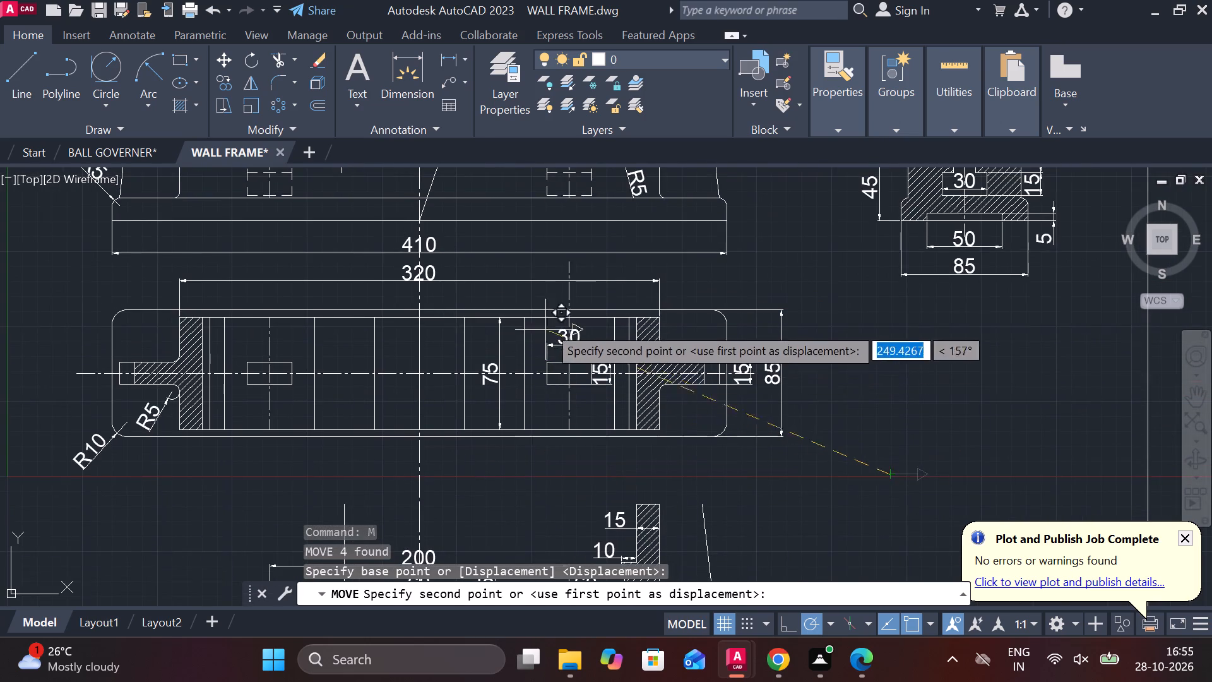
{"action": "scroll", "coordinate": [560, 267], "scroll_direction": "up", "scroll_amount": 2}
{"action": "left_click", "coordinate": [590, 275]}
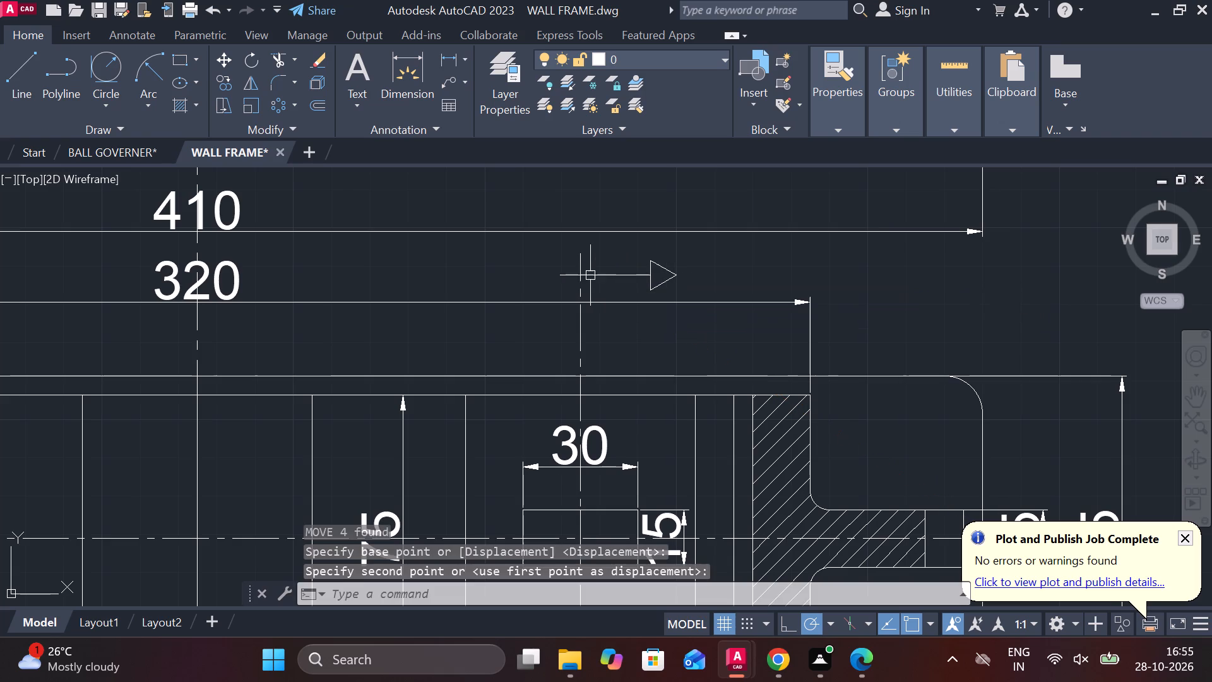
Save the WALL FRAME drawing.
{"action": "scroll", "coordinate": [716, 316], "scroll_direction": "down", "scroll_amount": 2}
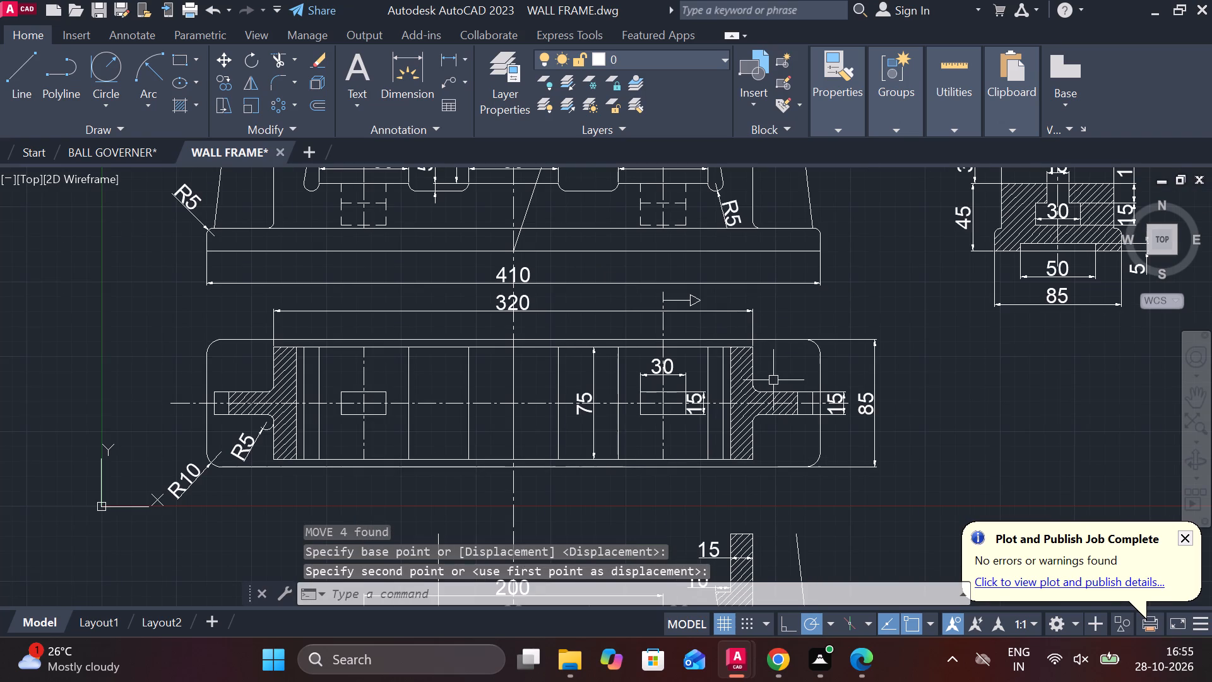
{"action": "key", "text": "ctrl+s"}
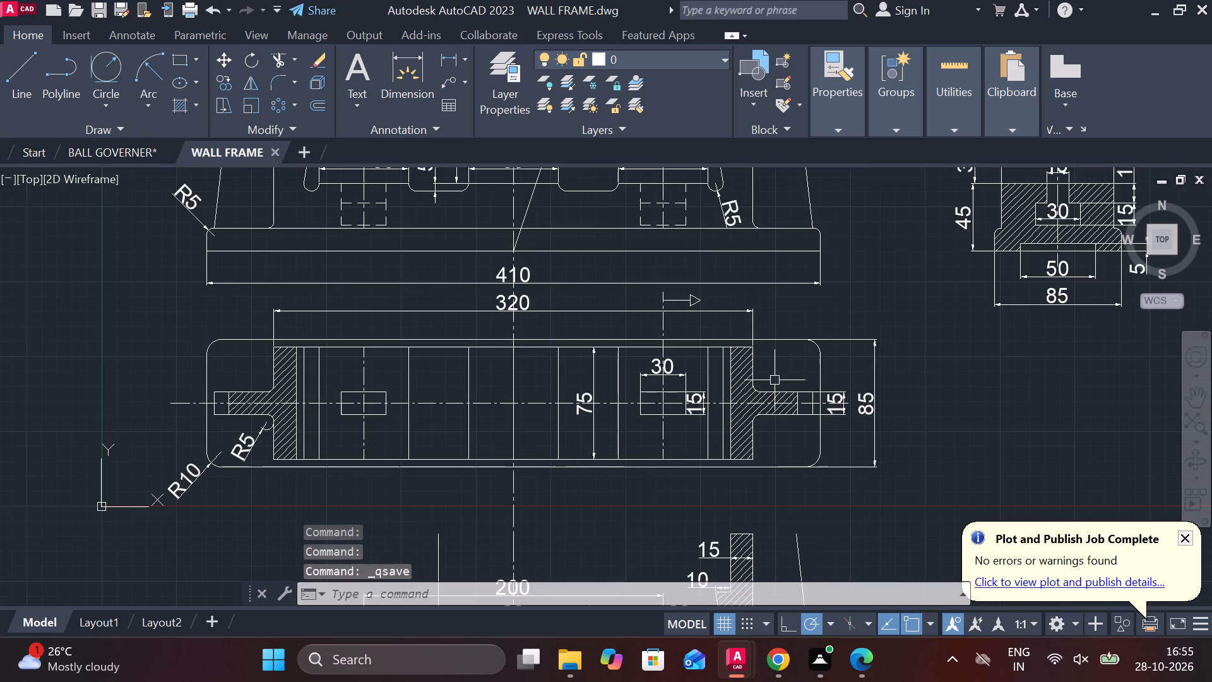
Start a new plot with DWG To PDF.pc3 as the plotter and landscape orientation.
{"action": "type", "text": "PLOT"}
{"action": "left_click", "coordinate": [828, 423]}
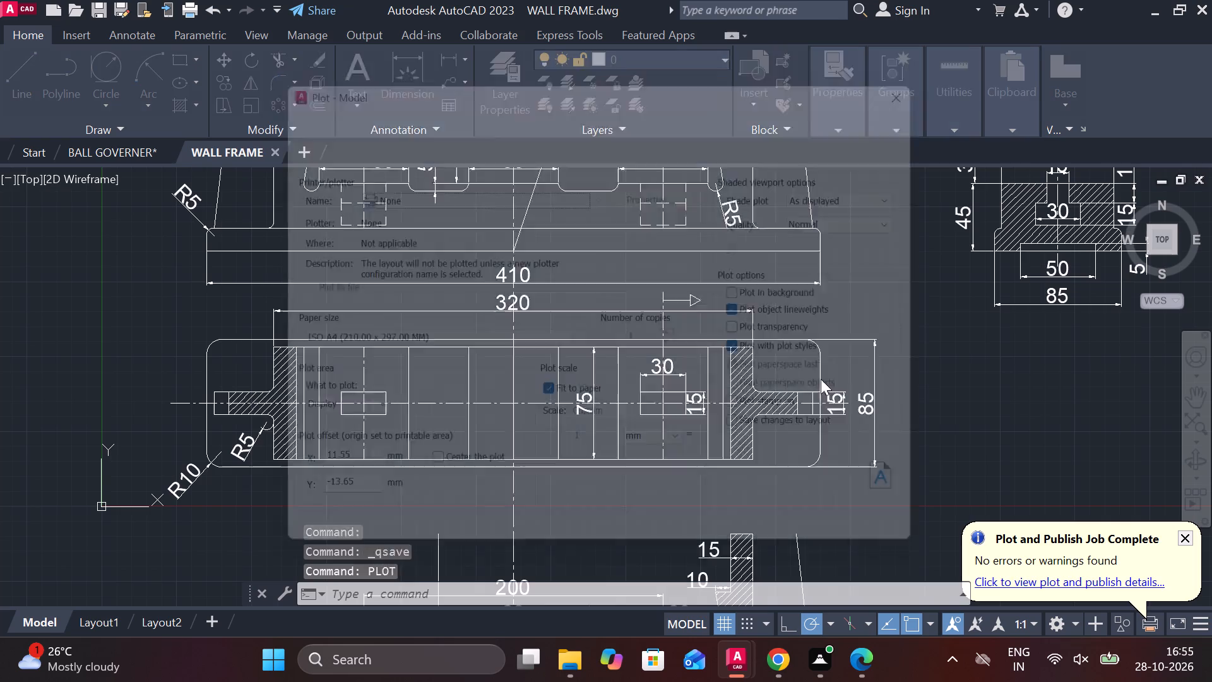
{"action": "left_click", "coordinate": [426, 184]}
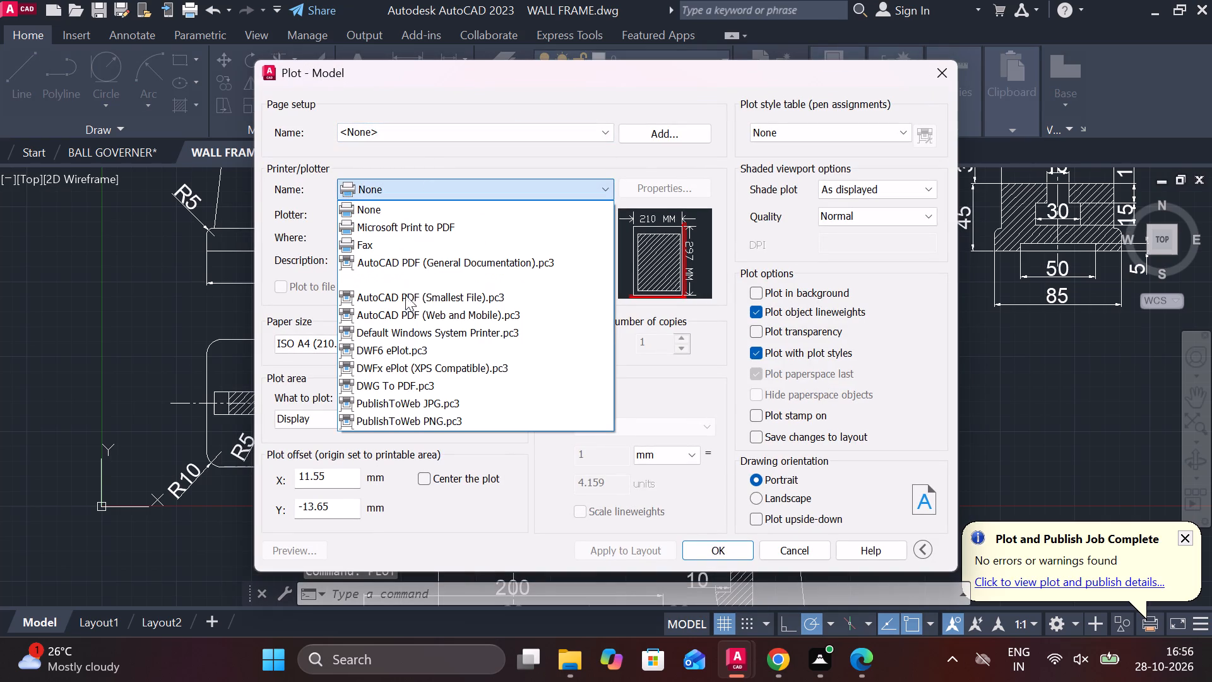
{"action": "left_click", "coordinate": [393, 390]}
{"action": "left_click", "coordinate": [750, 494]}
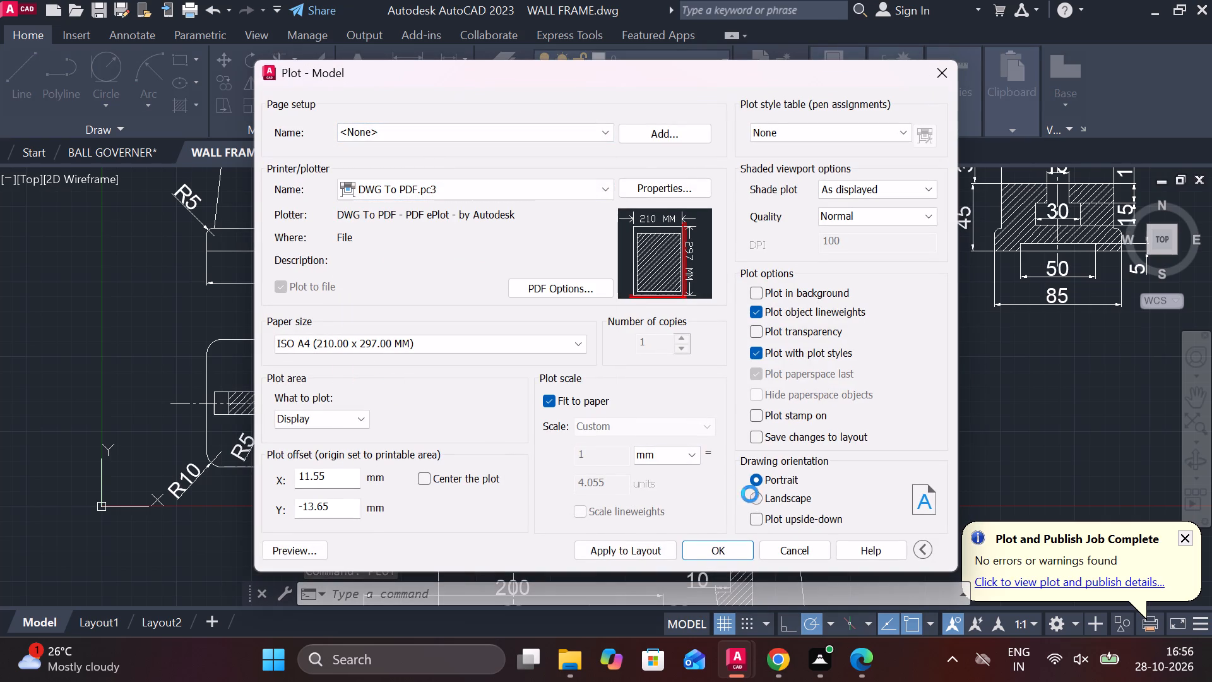
Set the plot area to a window spanning opposite corners of the drawing's outer border.
{"action": "left_click", "coordinate": [326, 420]}
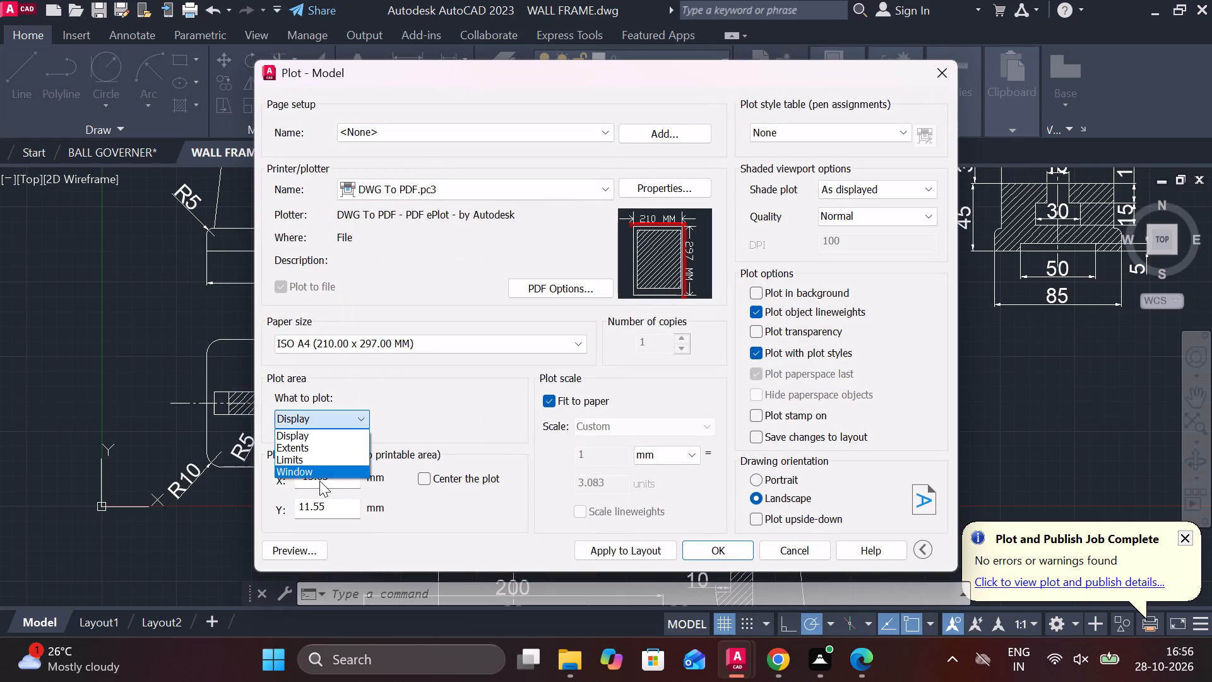
{"action": "left_click", "coordinate": [305, 467]}
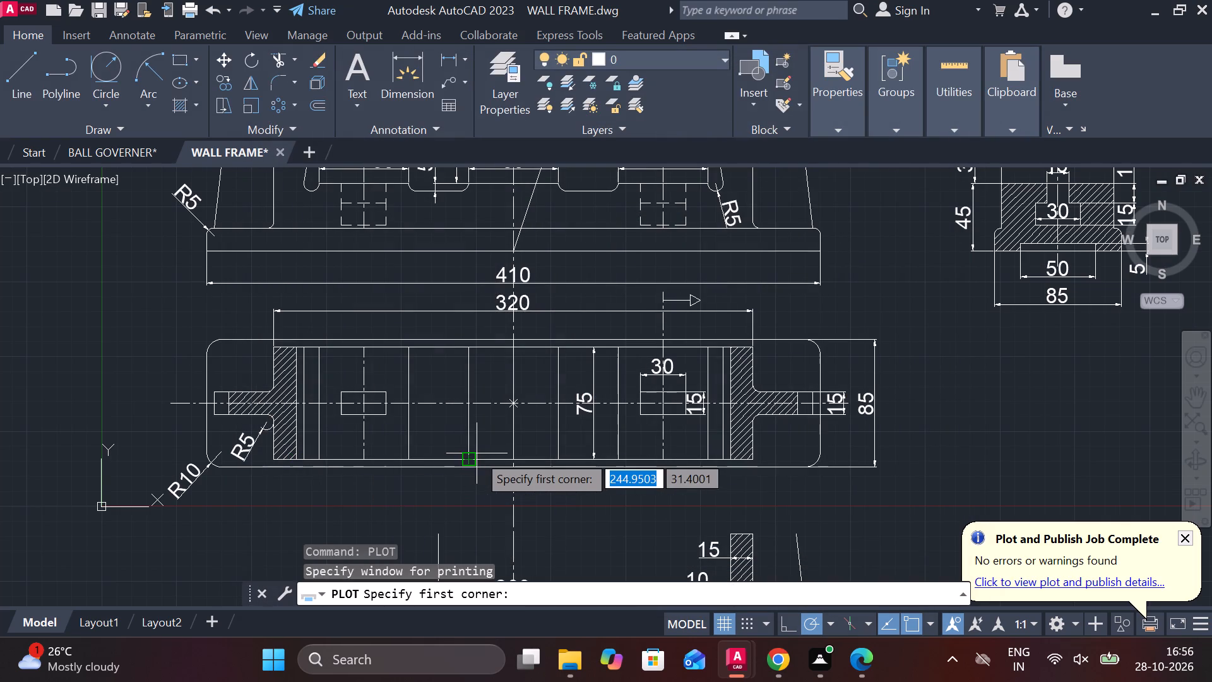
{"action": "scroll", "coordinate": [477, 453], "scroll_direction": "down", "scroll_amount": 3}
{"action": "left_click", "coordinate": [331, 206]}
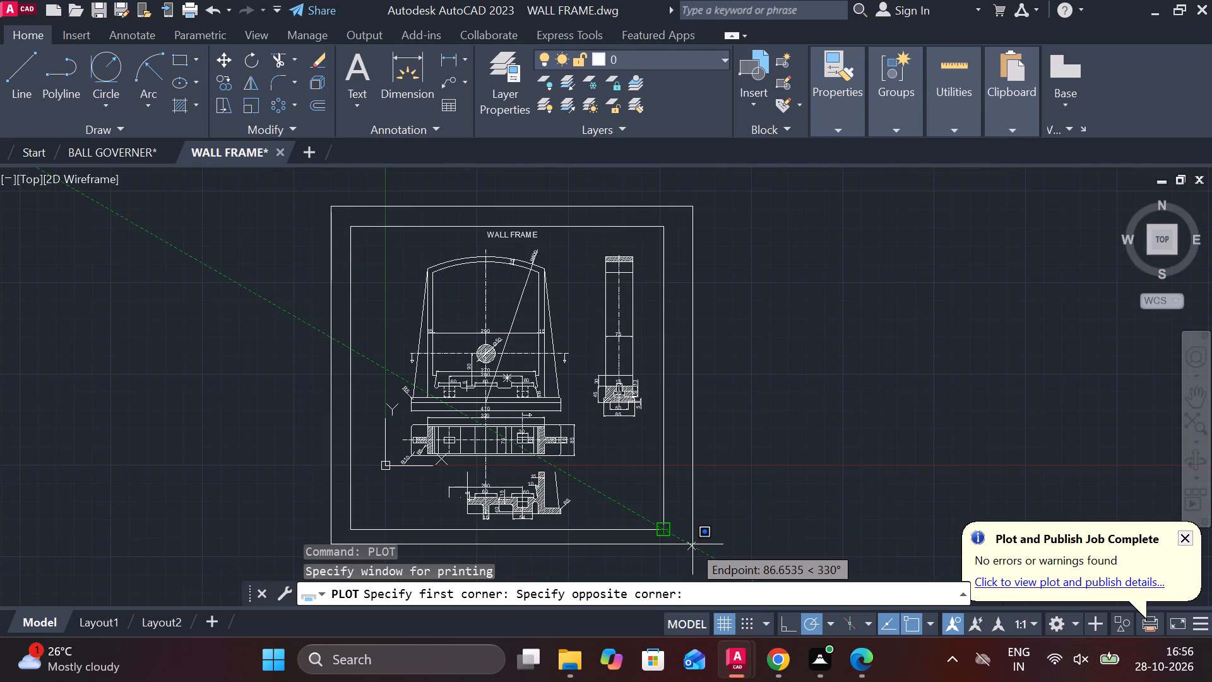
{"action": "middle_click_drag", "start_coordinate": [685, 539], "coordinate": [632, 466]}
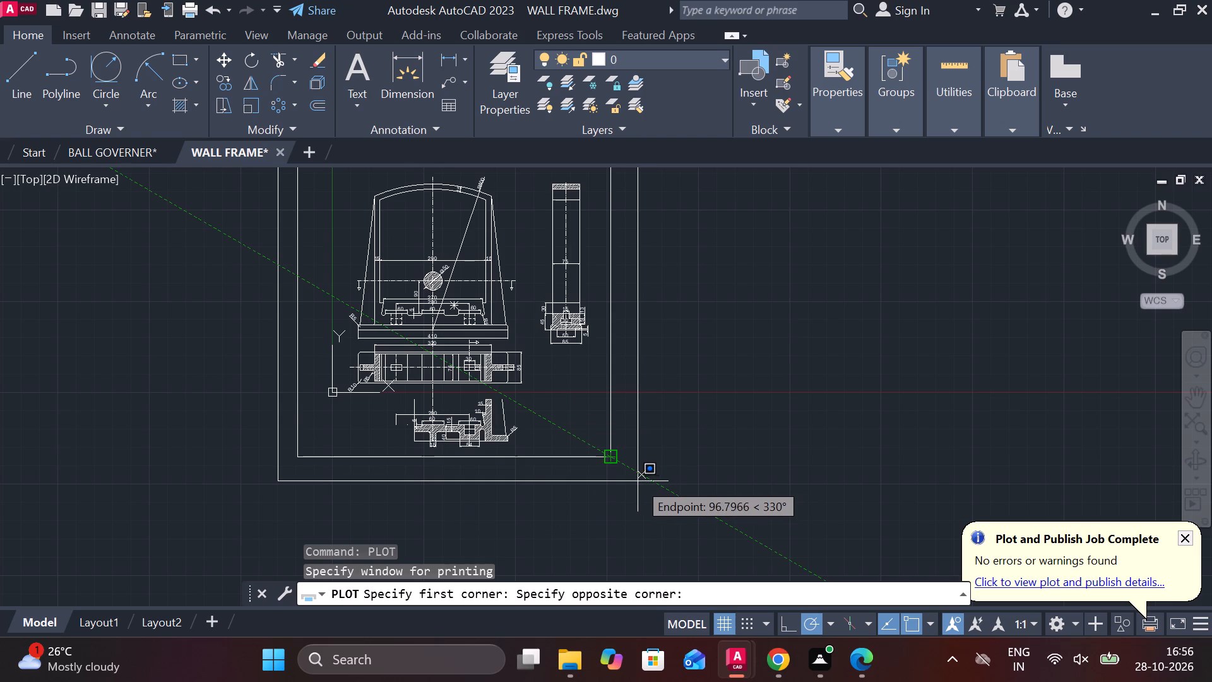
{"action": "left_click", "coordinate": [638, 481]}
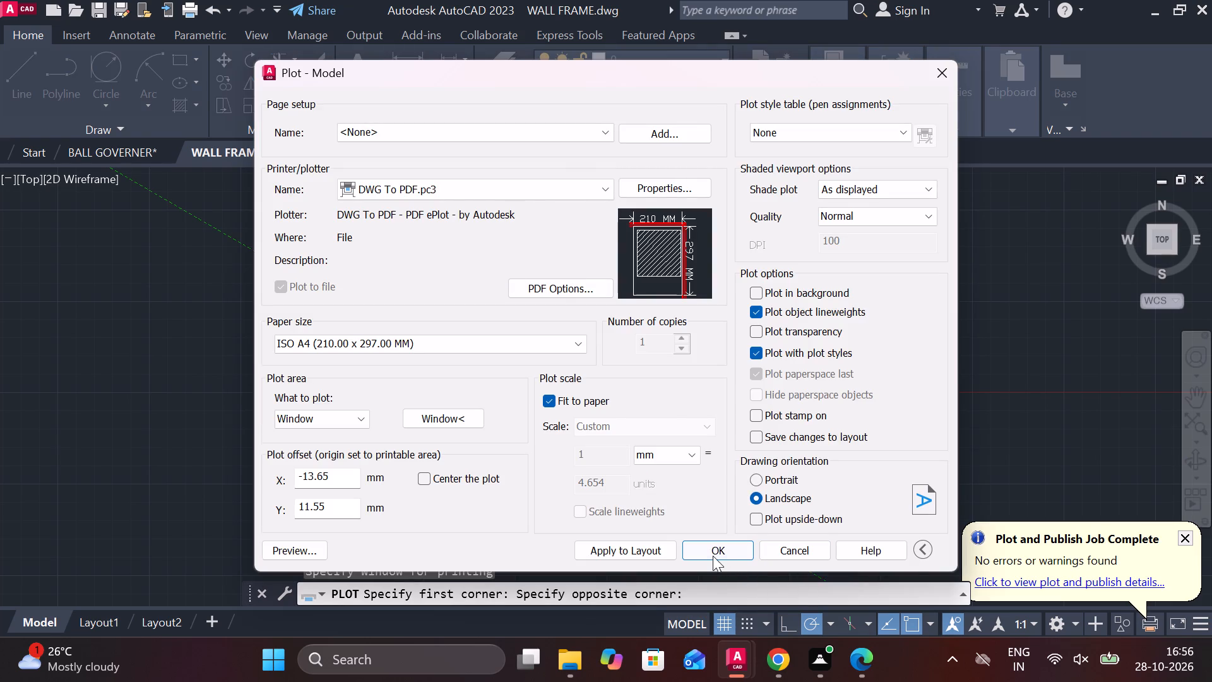
Plot the drawing to the PDF file WALL FRAME-Model in Documents, overwriting the existing file.
{"action": "left_click", "coordinate": [711, 547]}
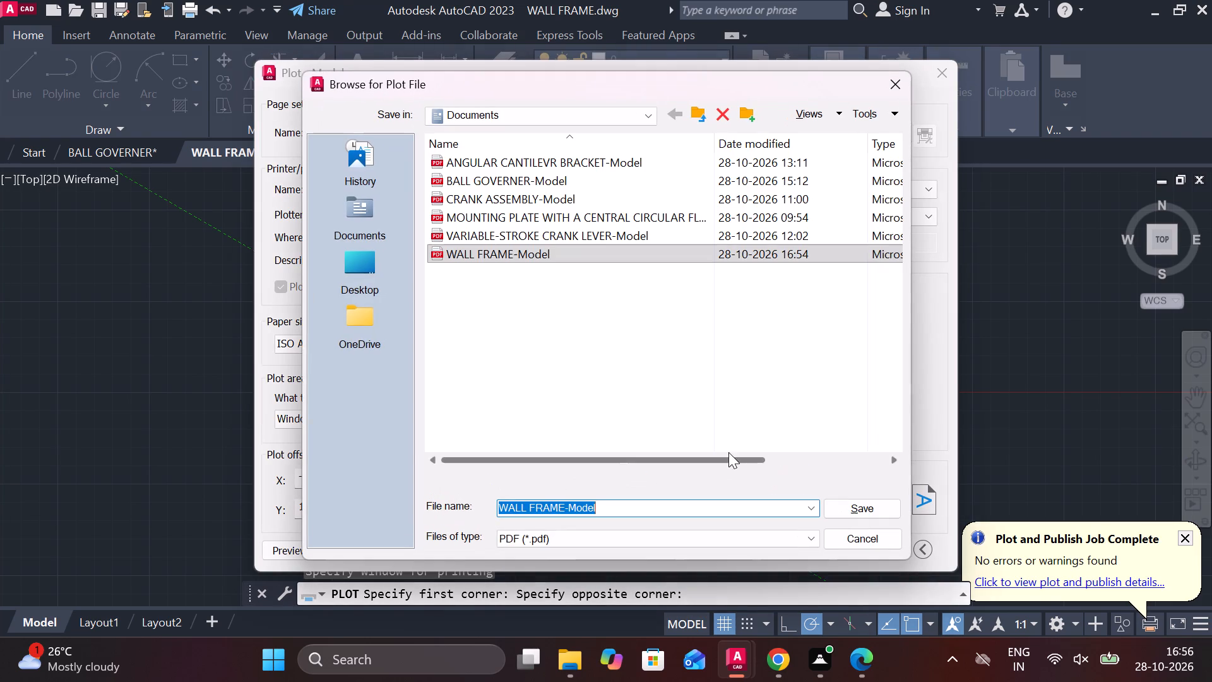
{"action": "left_click", "coordinate": [855, 513]}
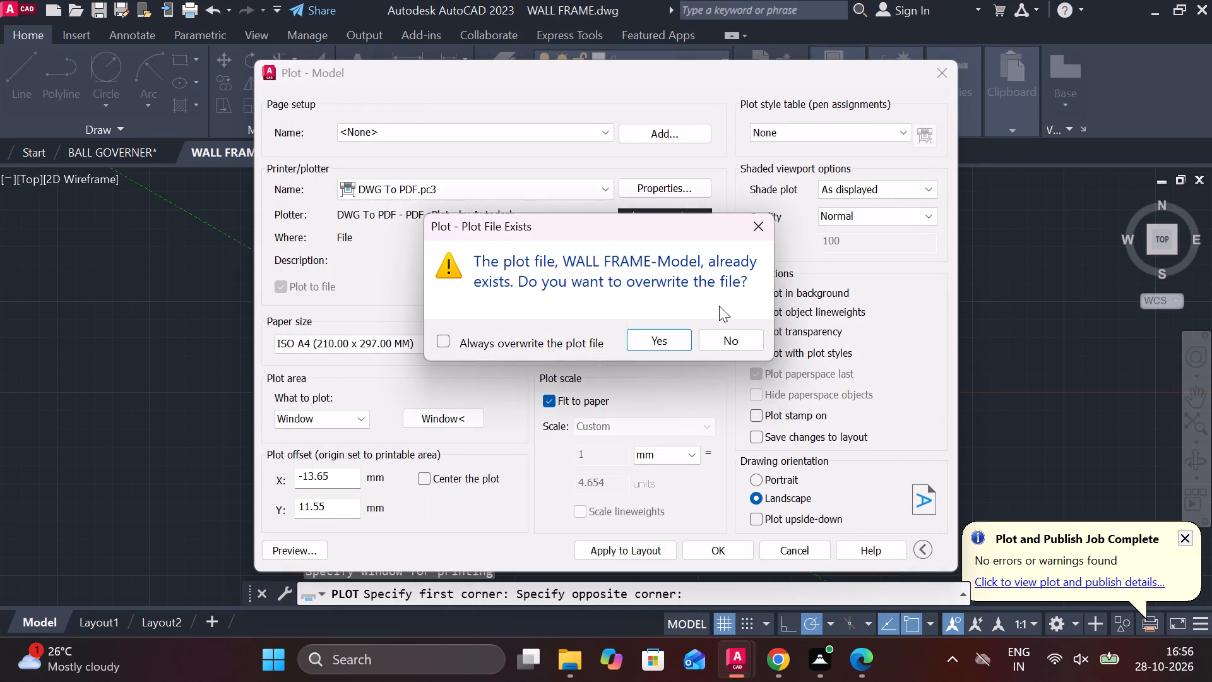
{"action": "left_click", "coordinate": [653, 345]}
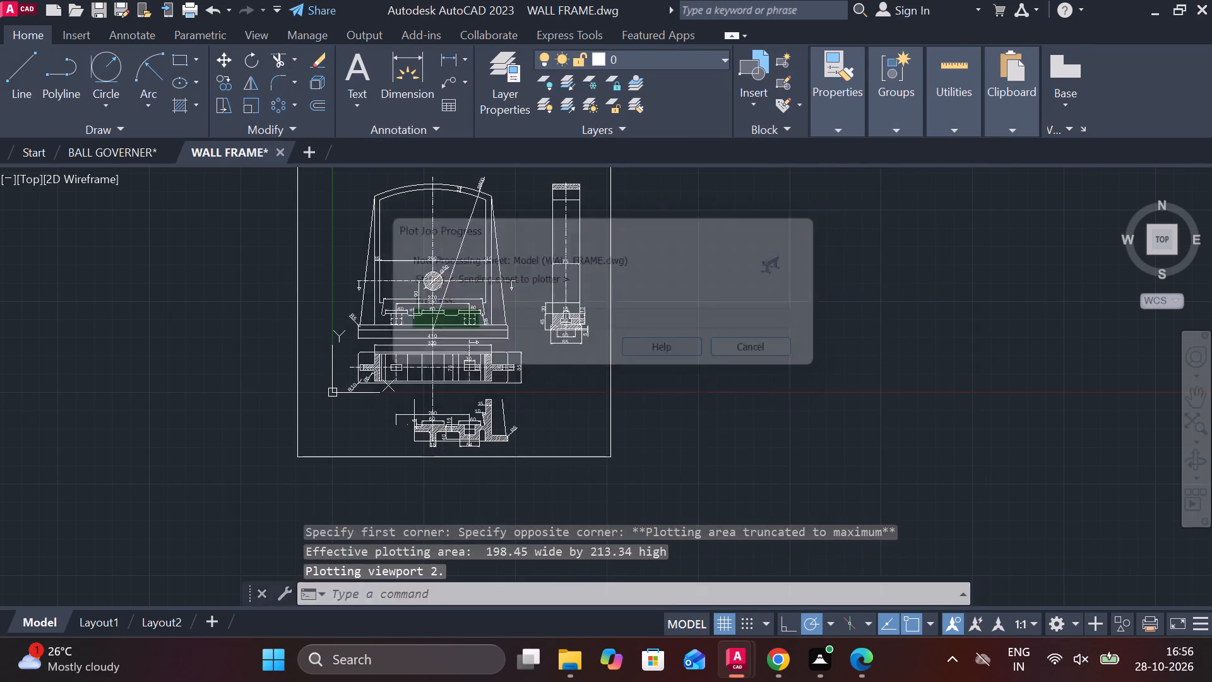
Review the views and section arrows in the plotted WALL FRAME PDF in Microsoft Edge.
{"action": "scroll", "coordinate": [562, 282], "scroll_direction": "up", "scroll_amount": 6}
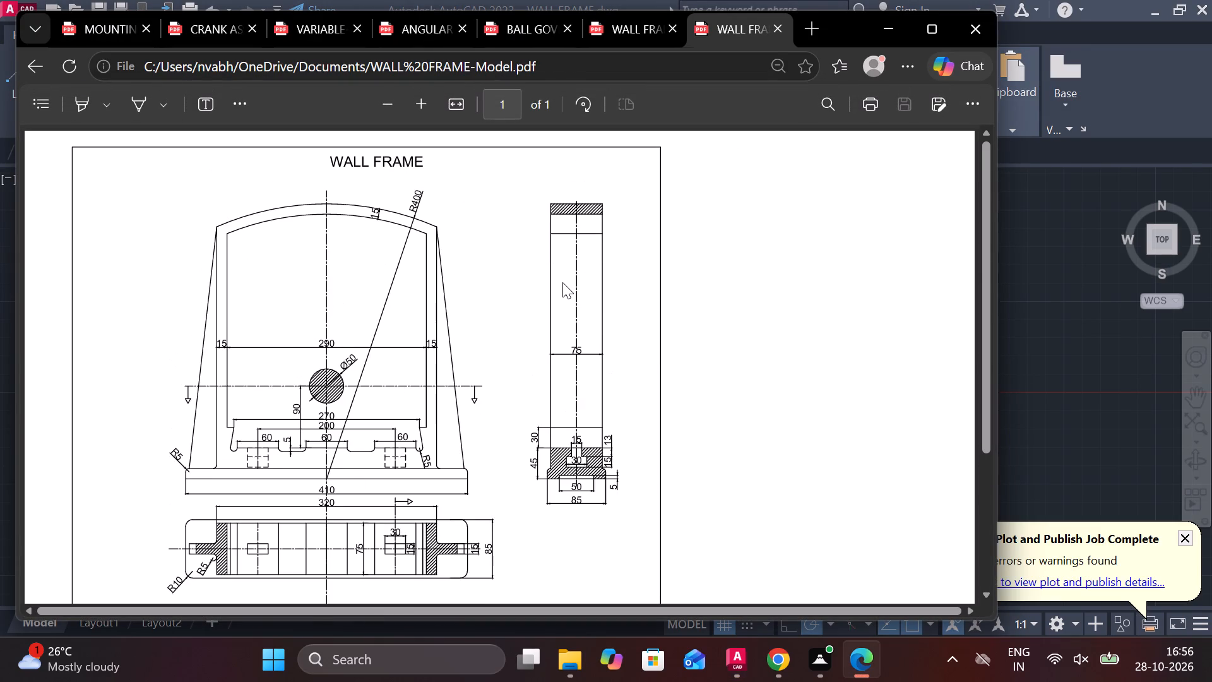
{"action": "scroll", "coordinate": [562, 282], "scroll_direction": "down", "scroll_amount": 4}
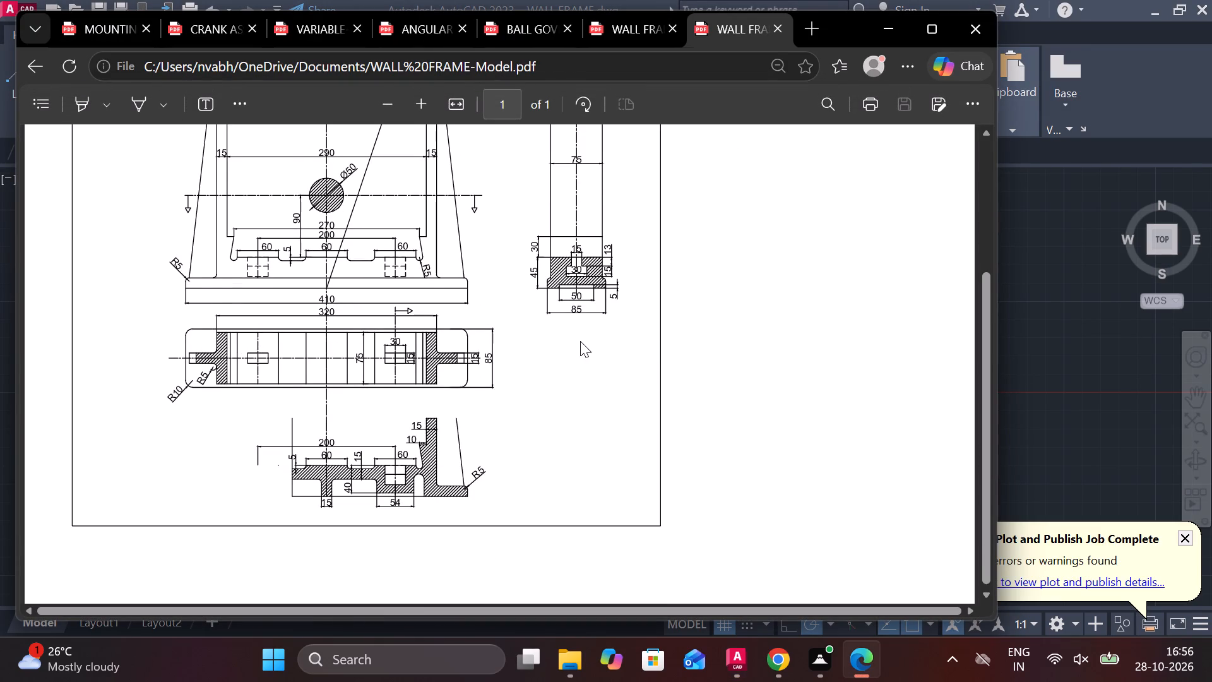